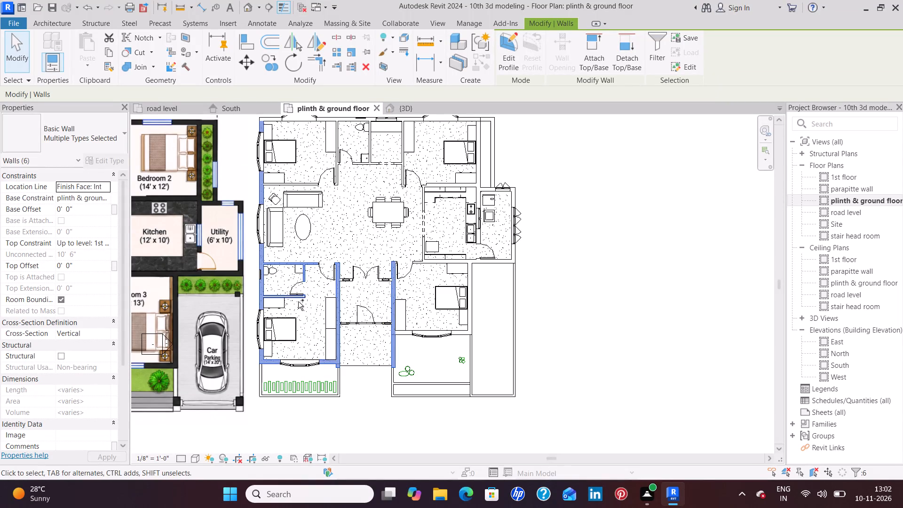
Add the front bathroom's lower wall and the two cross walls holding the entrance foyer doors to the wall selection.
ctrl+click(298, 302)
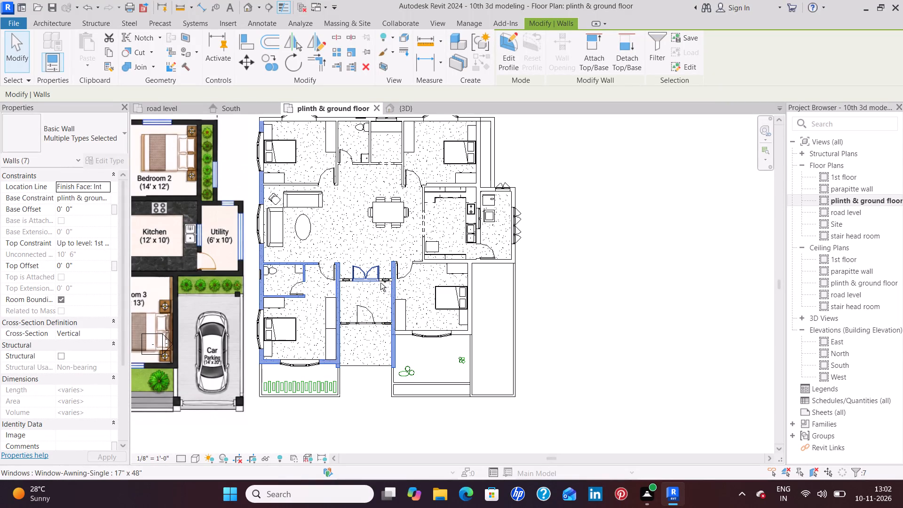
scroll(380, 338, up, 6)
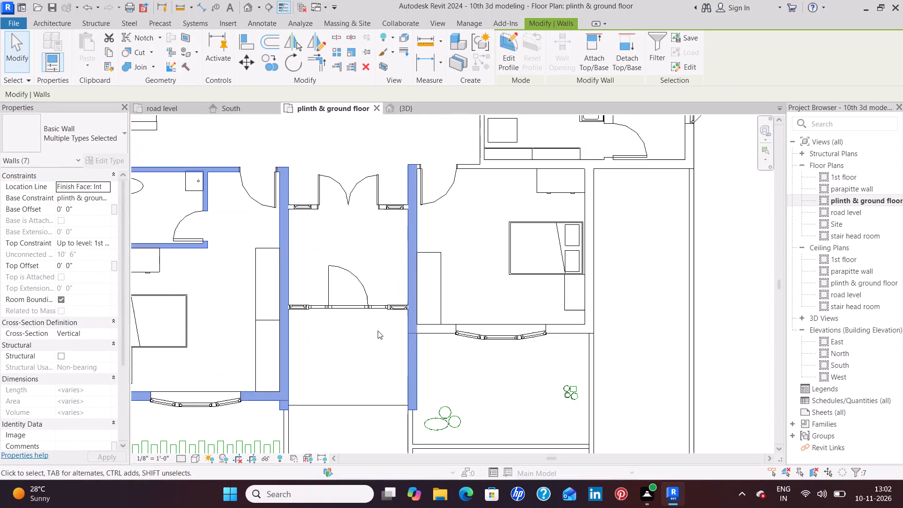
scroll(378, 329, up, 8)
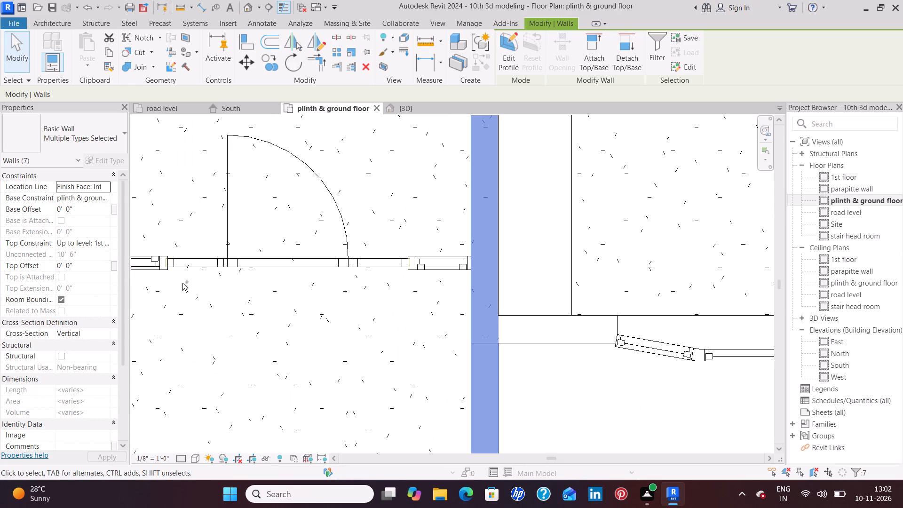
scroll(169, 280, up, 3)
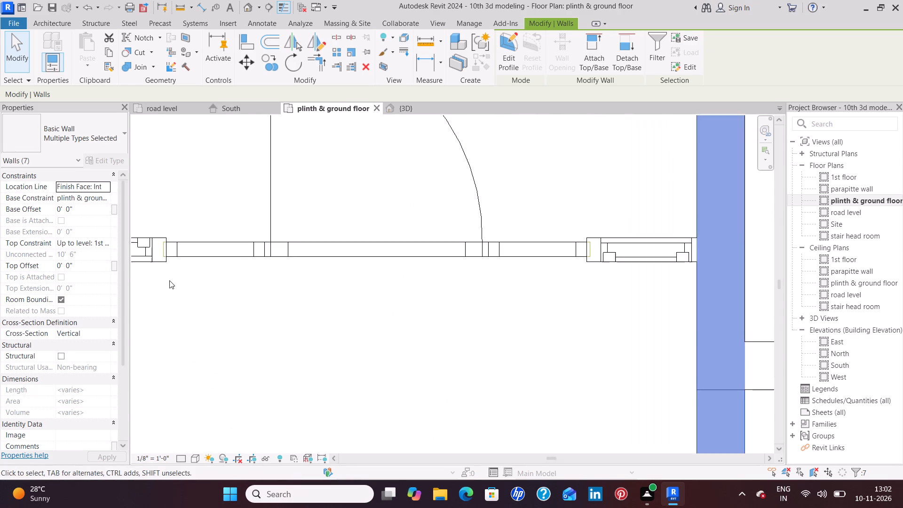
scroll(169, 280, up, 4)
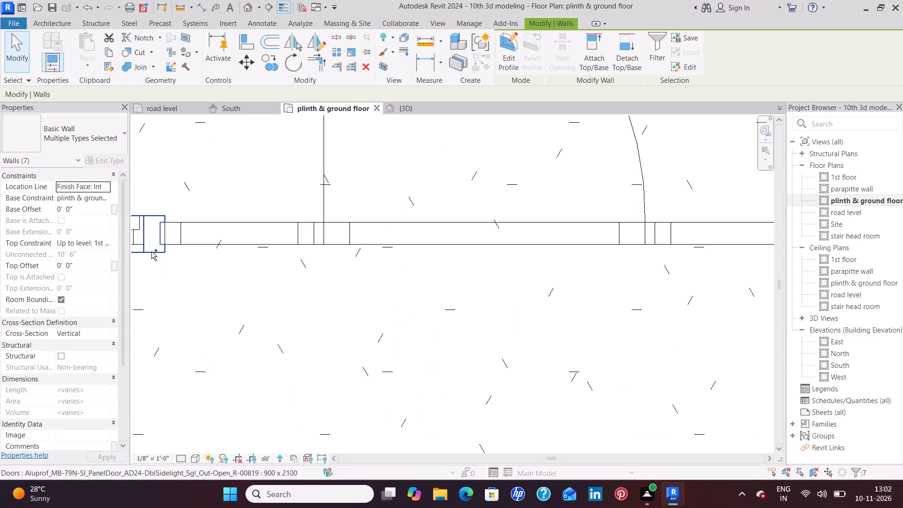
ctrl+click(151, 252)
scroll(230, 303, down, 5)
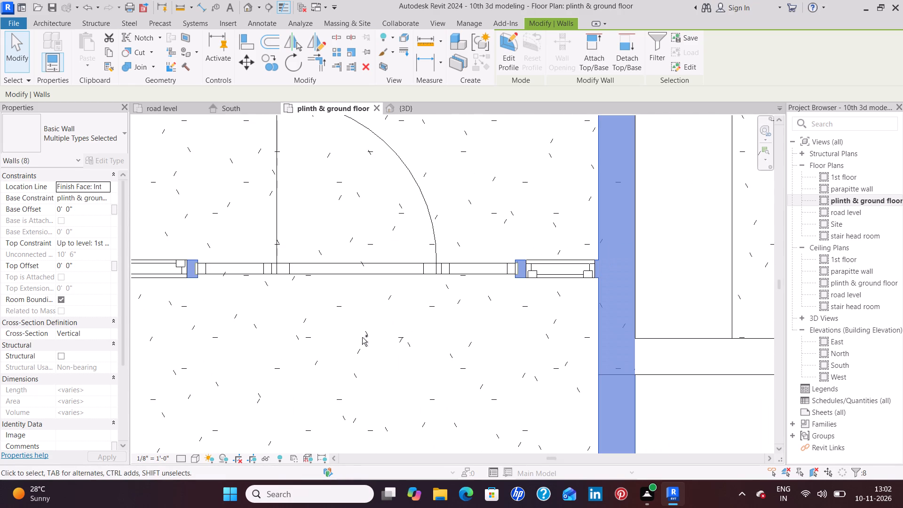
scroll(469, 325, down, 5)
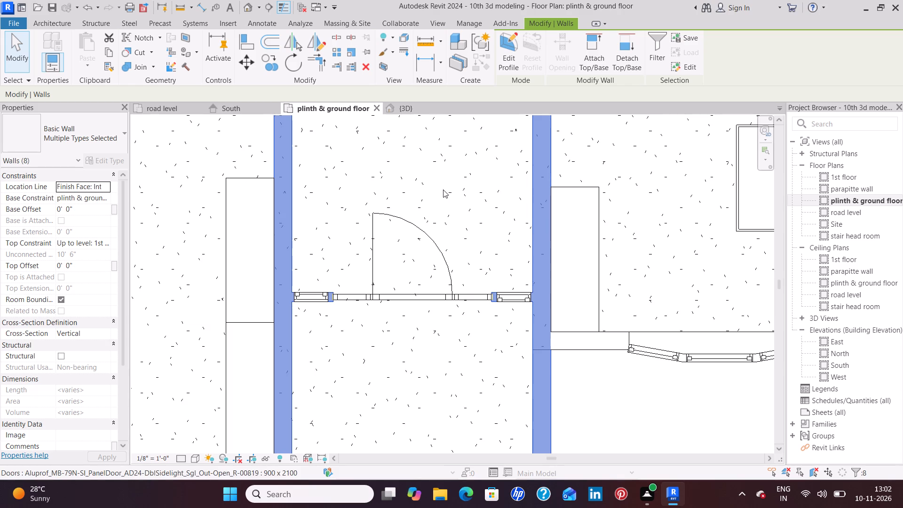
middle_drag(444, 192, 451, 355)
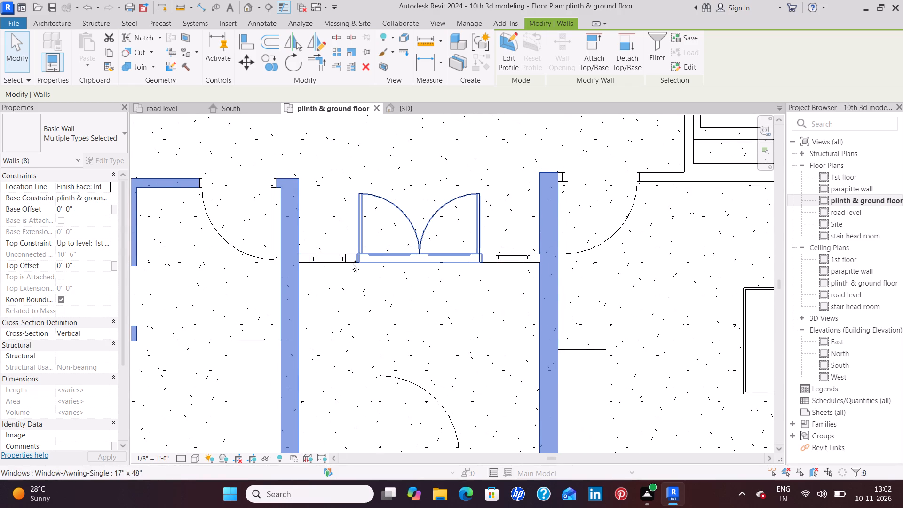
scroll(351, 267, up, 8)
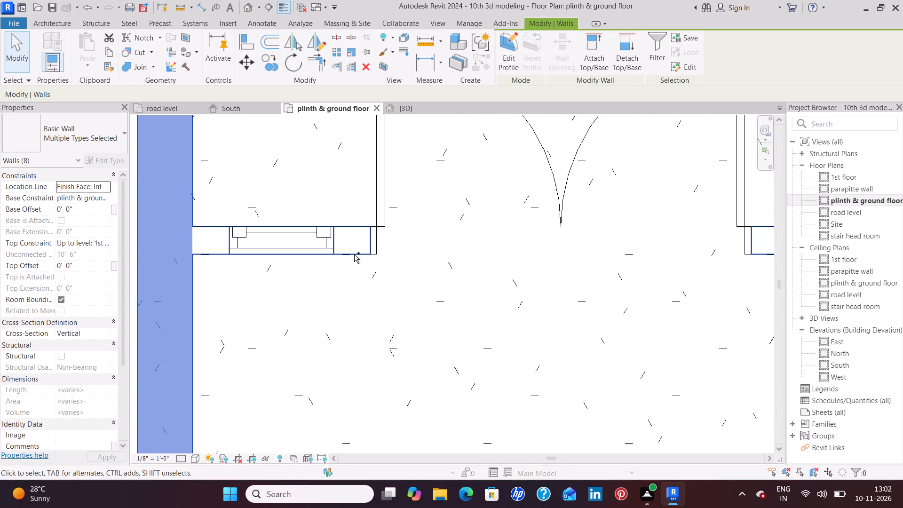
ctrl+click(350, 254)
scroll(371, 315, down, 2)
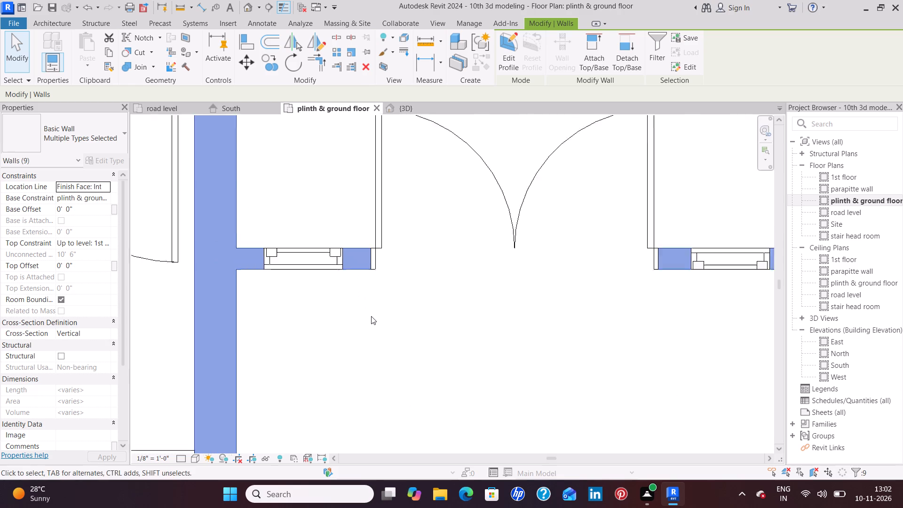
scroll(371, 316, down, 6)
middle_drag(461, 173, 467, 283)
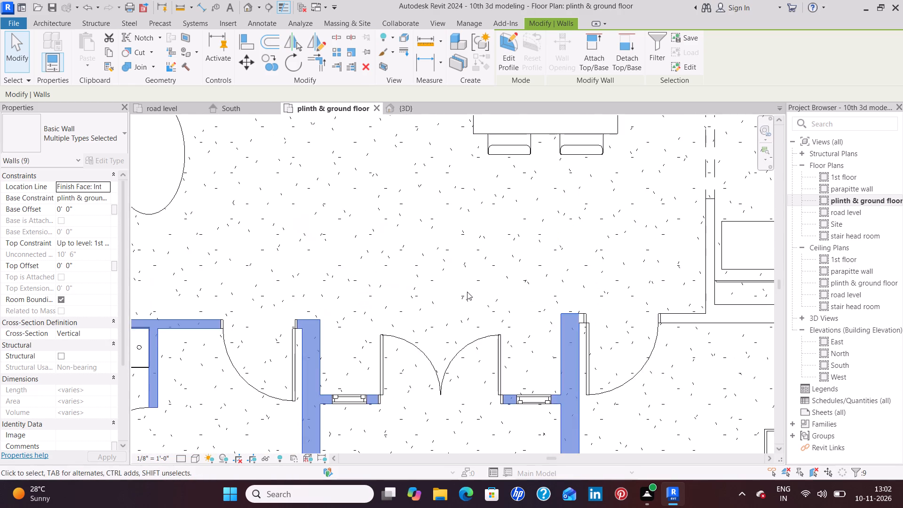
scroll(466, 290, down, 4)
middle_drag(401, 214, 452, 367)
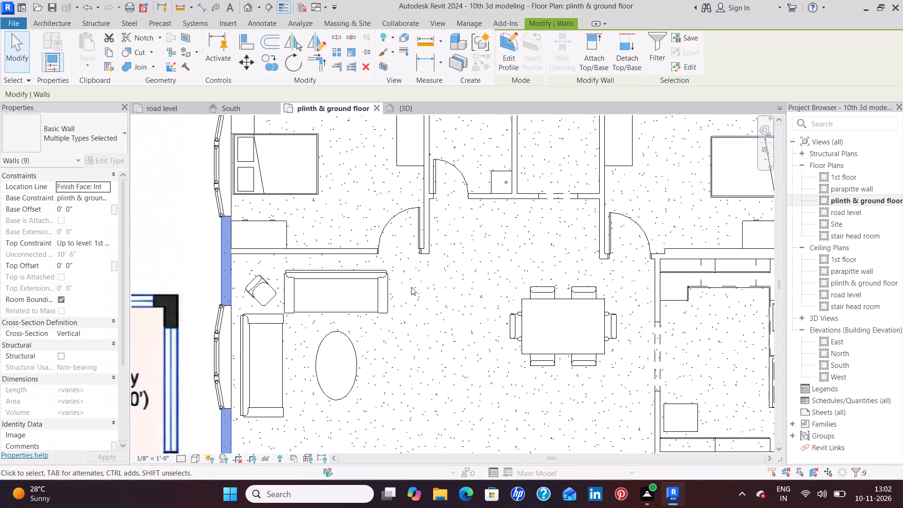
Select the interior walls around the two rear bedrooms, the toilet and its adjoining room, plus the kitchen's dining-side and rear walls.
click(348, 248)
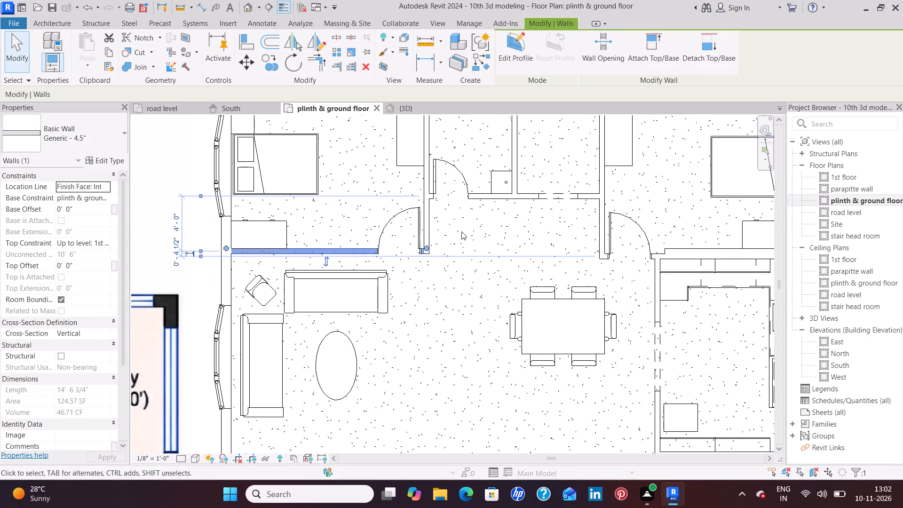
ctrl+click(430, 232)
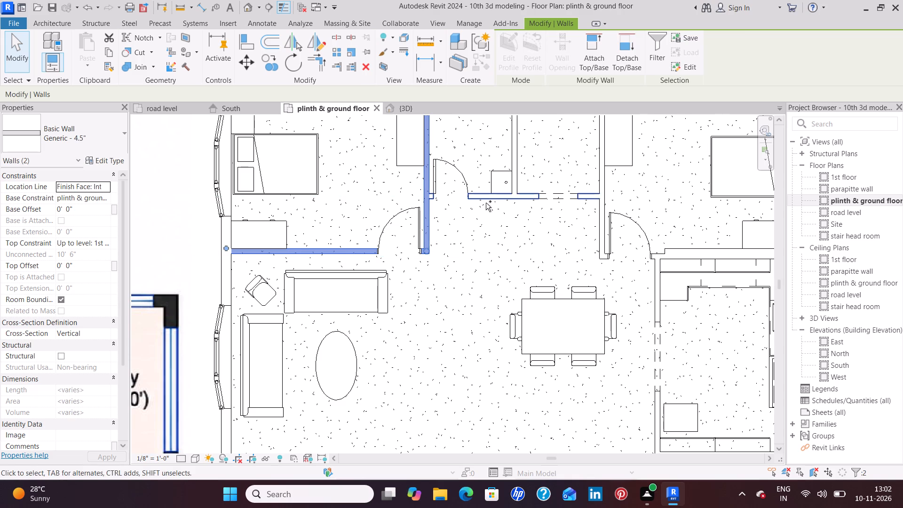
ctrl+click(486, 203)
ctrl+click(515, 165)
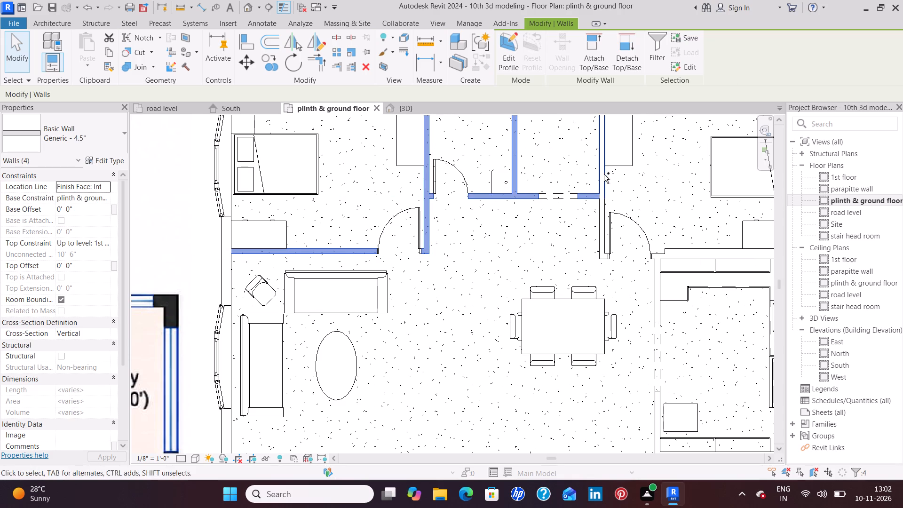
ctrl+click(604, 175)
ctrl+click(597, 234)
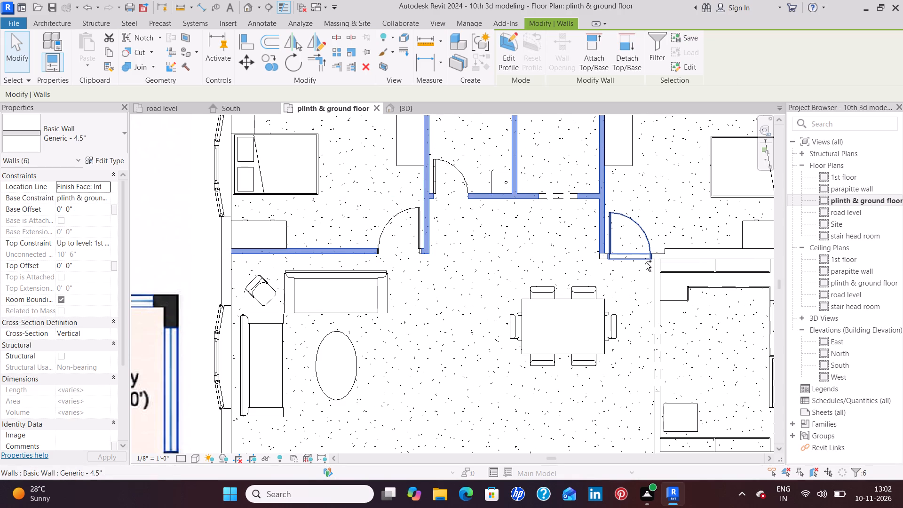
ctrl+click(599, 264)
ctrl+click(653, 297)
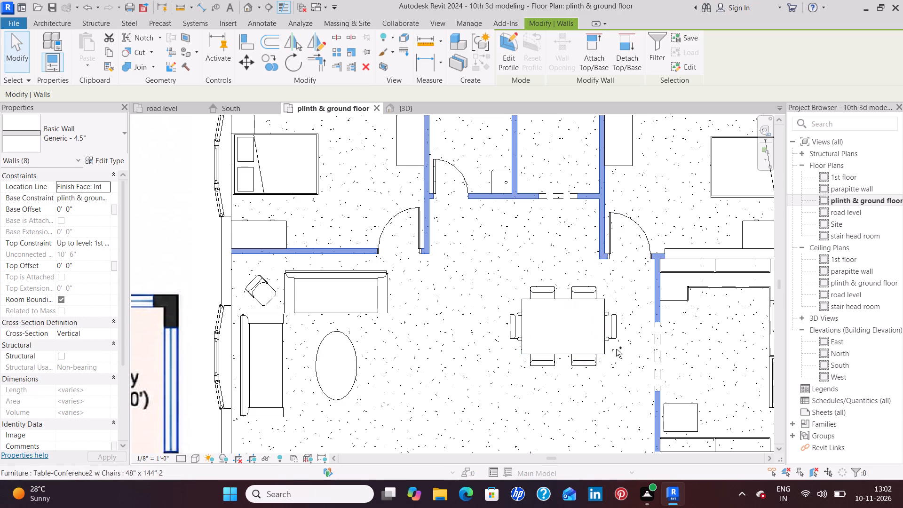
ctrl+click(683, 248)
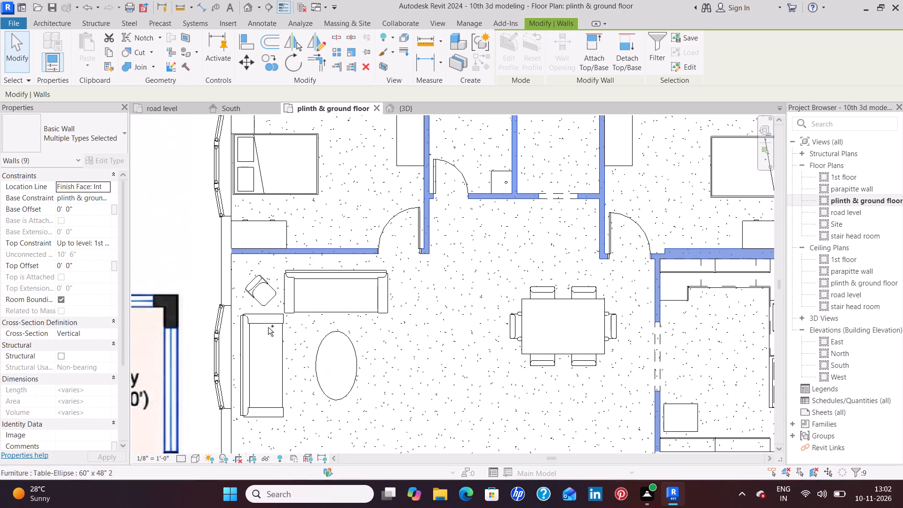
Add the house's outer walls to the selection: the living-room side, the rear, and the rear bedroom's wall continuing past the kitchen.
ctrl+click(233, 287)
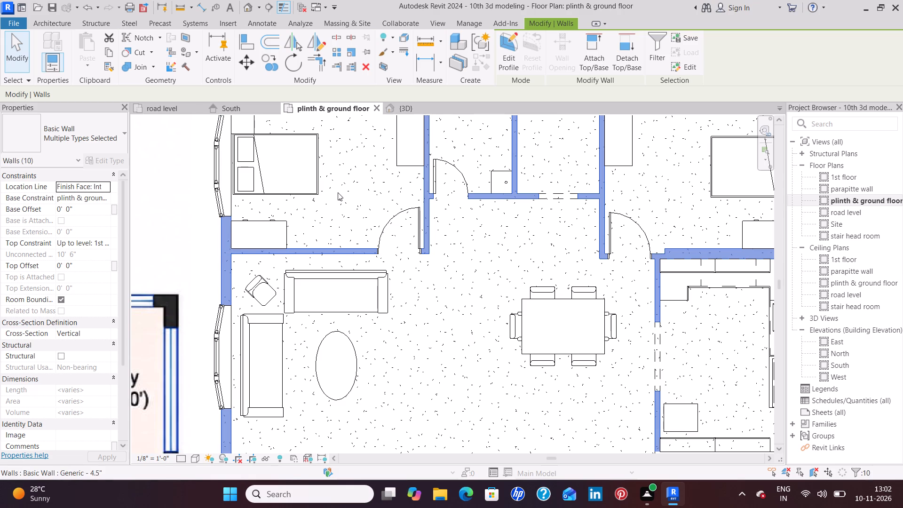
middle_drag(338, 192, 365, 350)
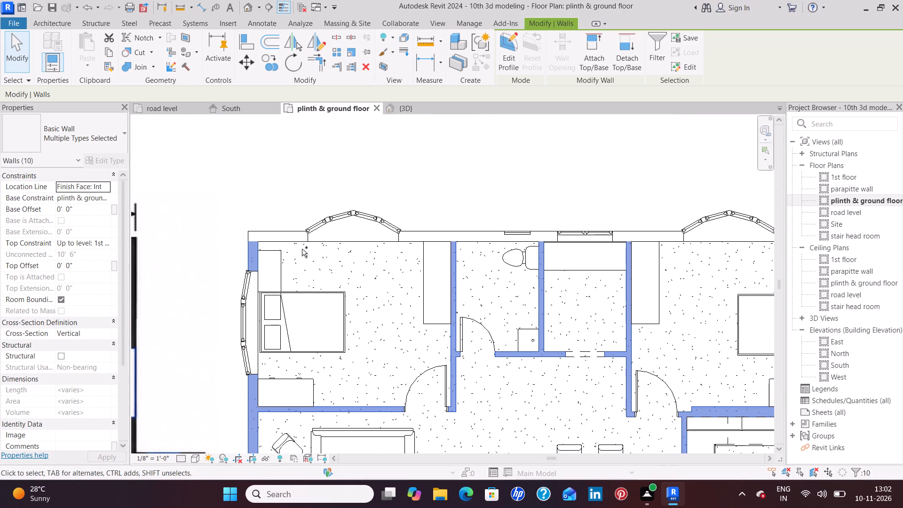
ctrl+click(297, 242)
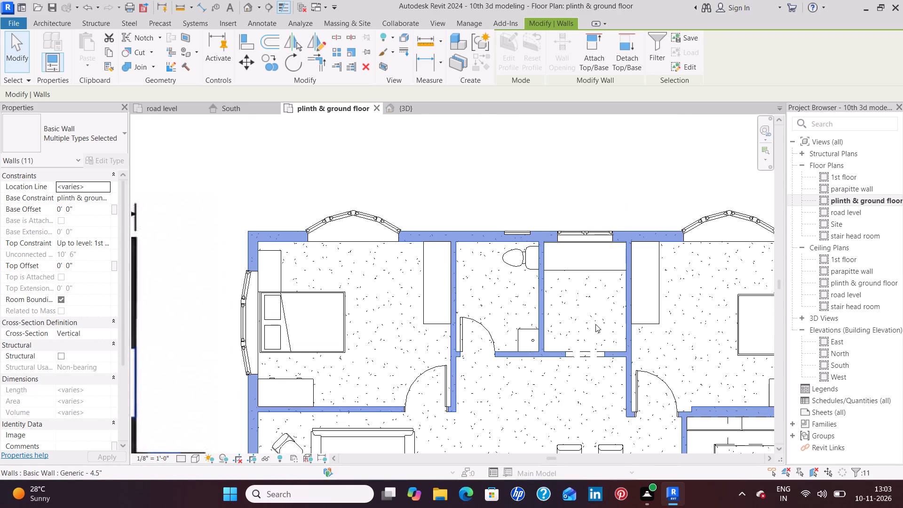
middle_drag(591, 321, 332, 296)
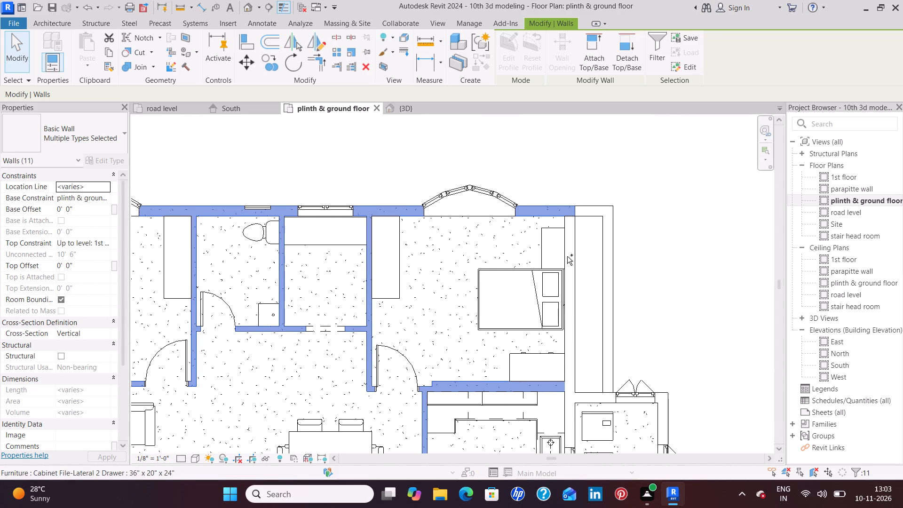
ctrl+click(570, 259)
Add the walls between kitchen and front bedroom, the bedroom's door wall and the utility room's three outer walls to the selection.
middle_drag(397, 409, 409, 249)
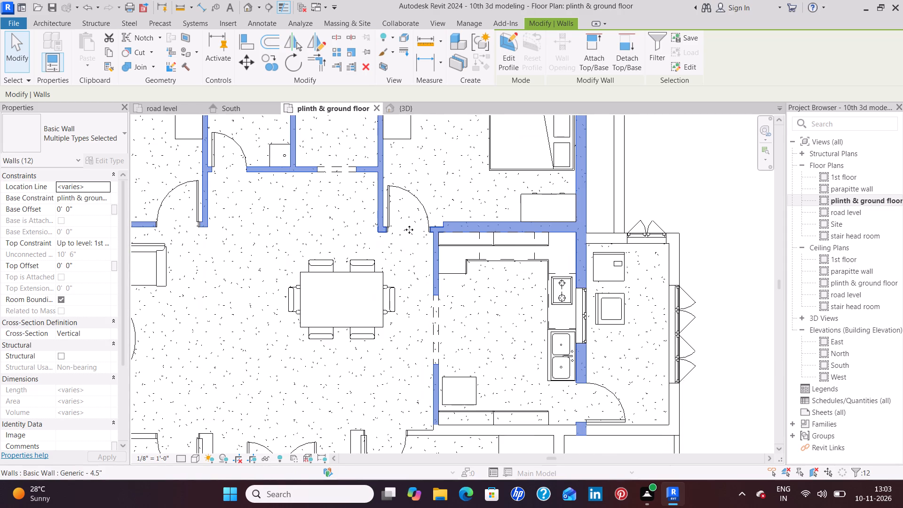
middle_drag(416, 410, 420, 258)
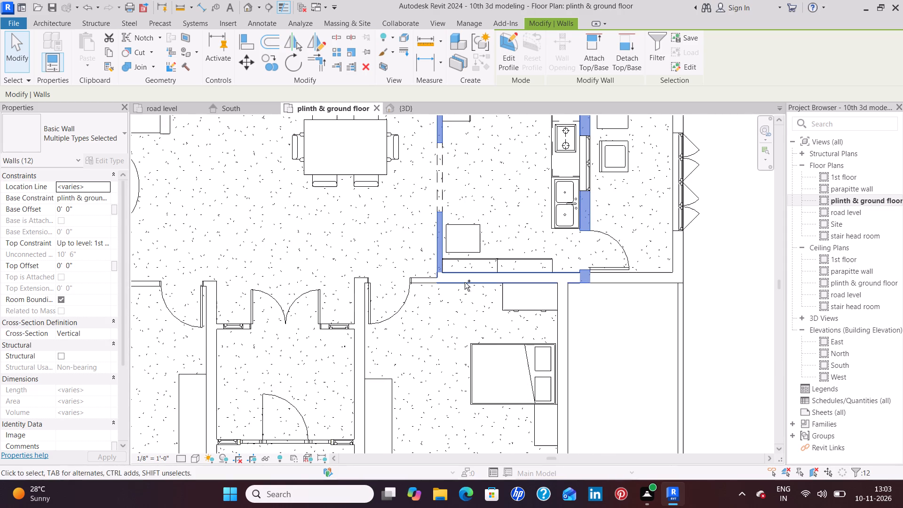
ctrl+click(465, 282)
ctrl+click(426, 283)
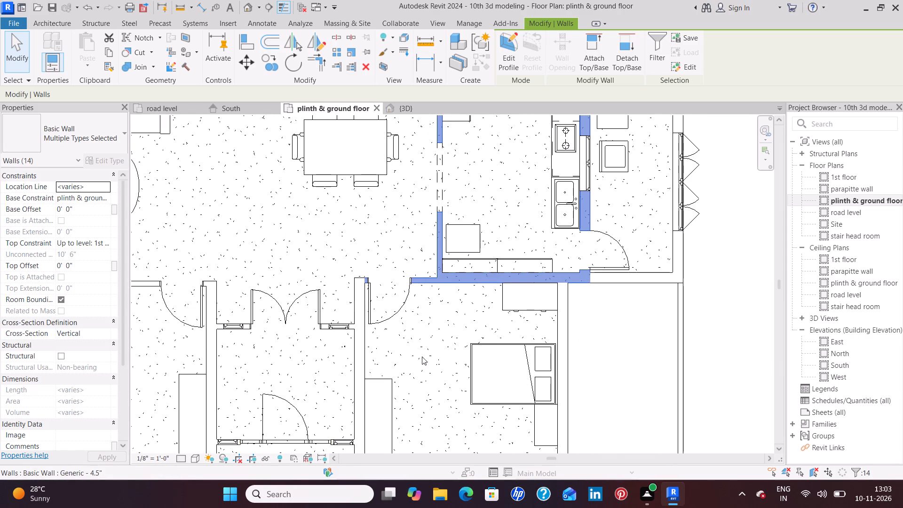
middle_drag(419, 370, 390, 349)
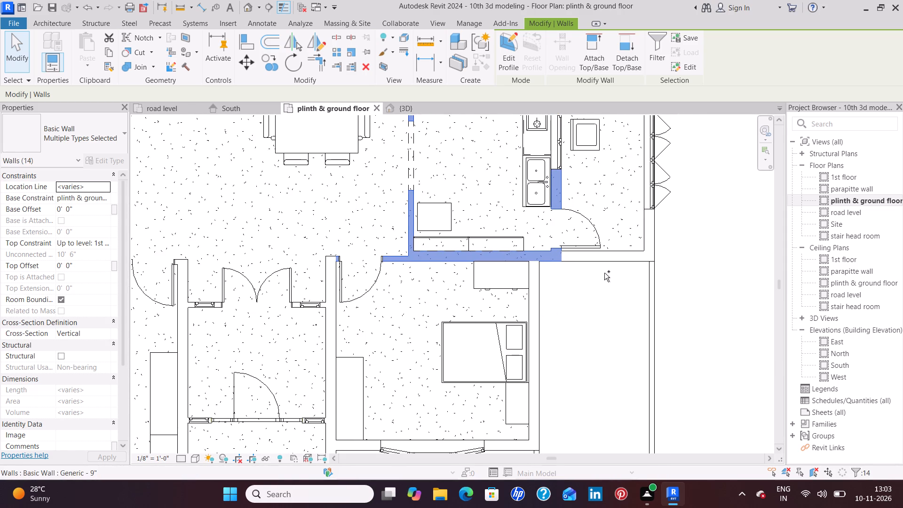
ctrl+click(609, 264)
ctrl+click(654, 239)
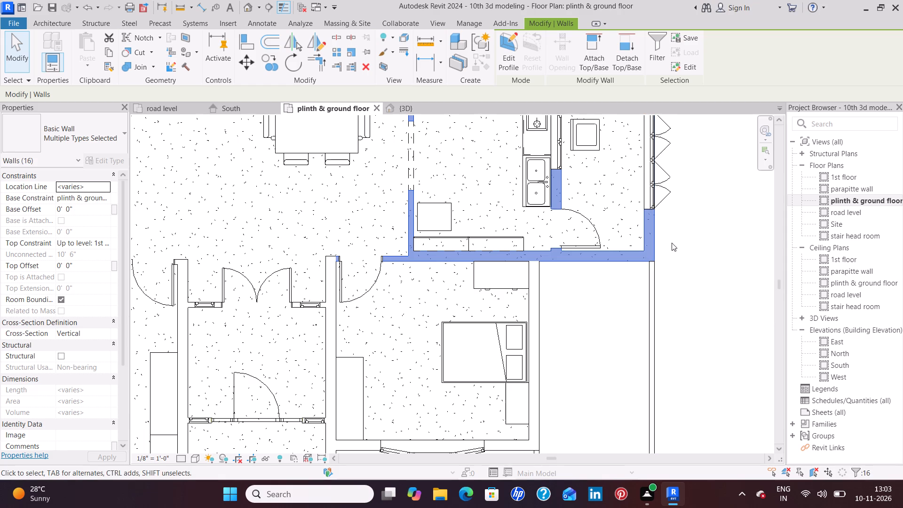
scroll(678, 245, down, 1)
middle_drag(677, 252, 658, 408)
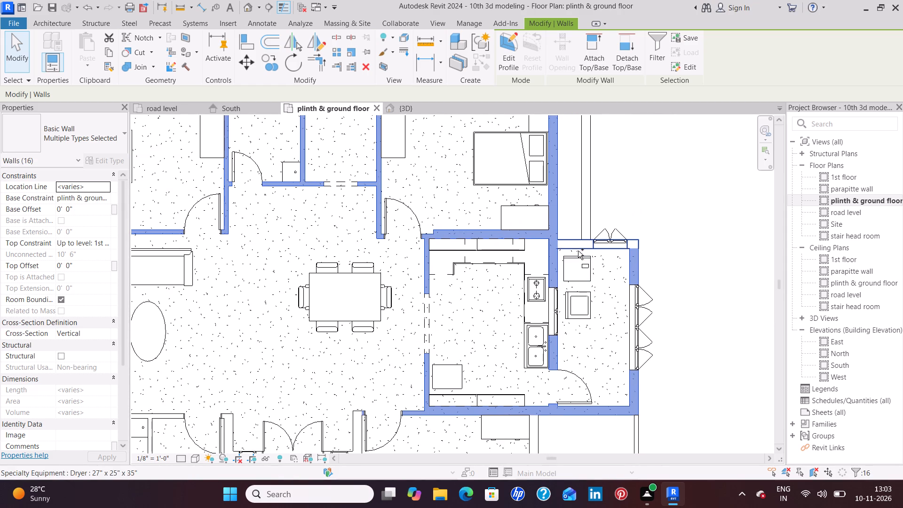
ctrl+click(578, 251)
Add the outer side and bay-window walls of the bedroom below the kitchen and both long entrance foyer walls to the selection.
middle_drag(497, 441, 555, 285)
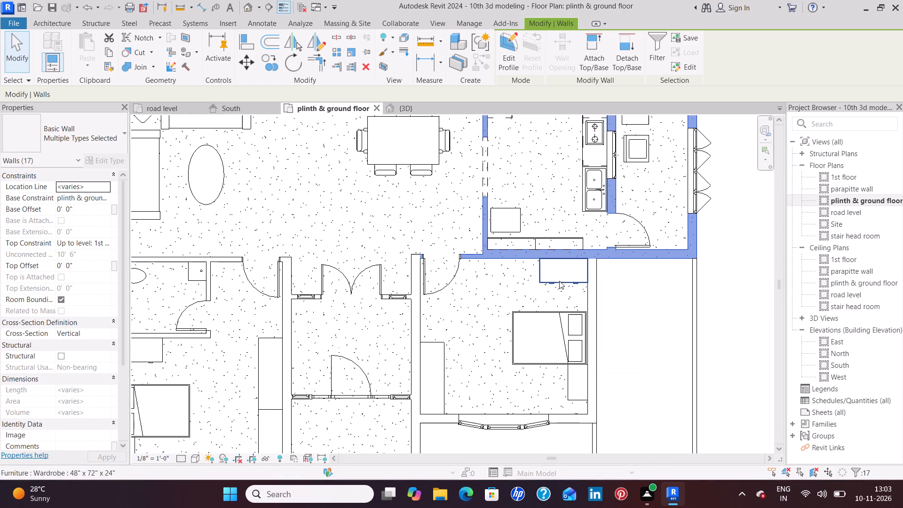
ctrl+click(599, 307)
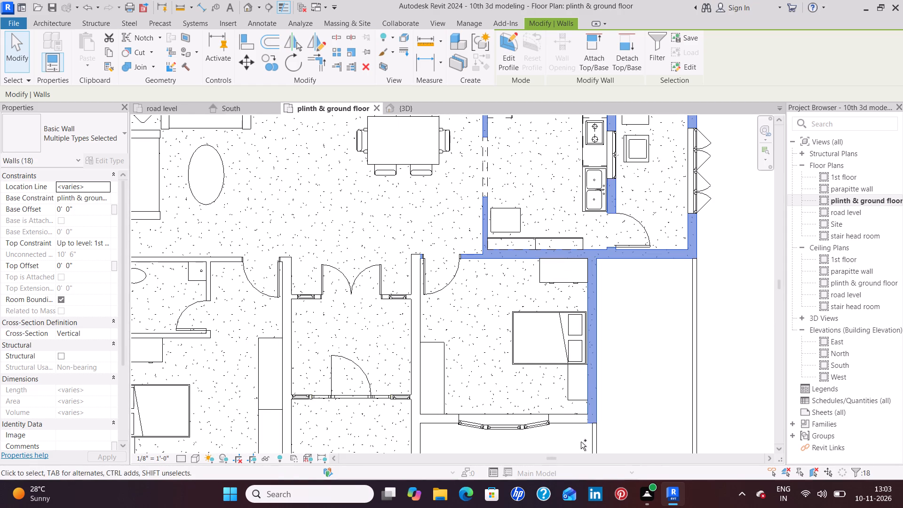
ctrl+click(575, 425)
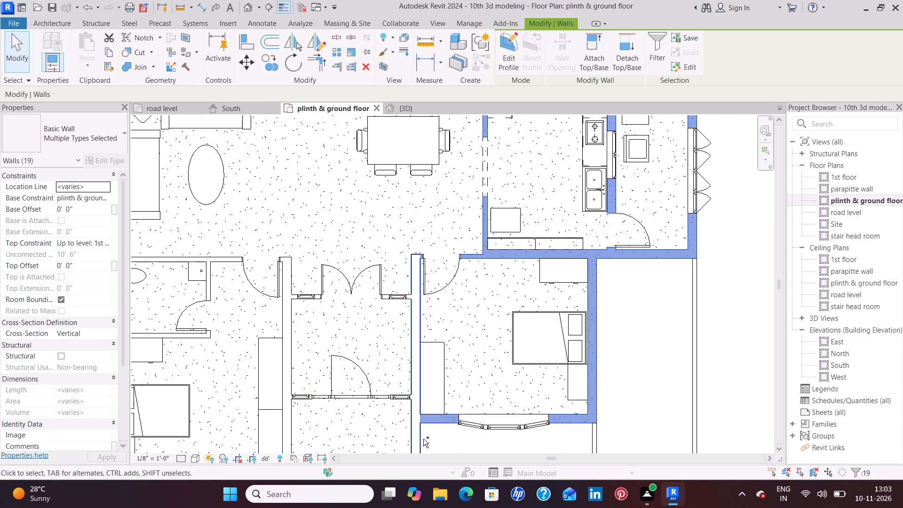
ctrl+click(422, 438)
ctrl+click(294, 416)
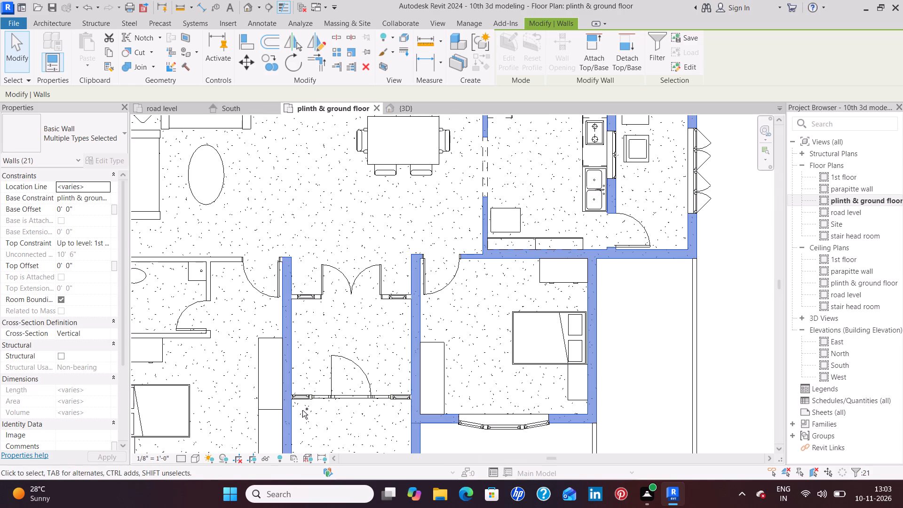
Add the front bedroom's attached toilet walls, its living-side wall and its front bay-window wall to the wall selection.
middle_drag(476, 322, 674, 308)
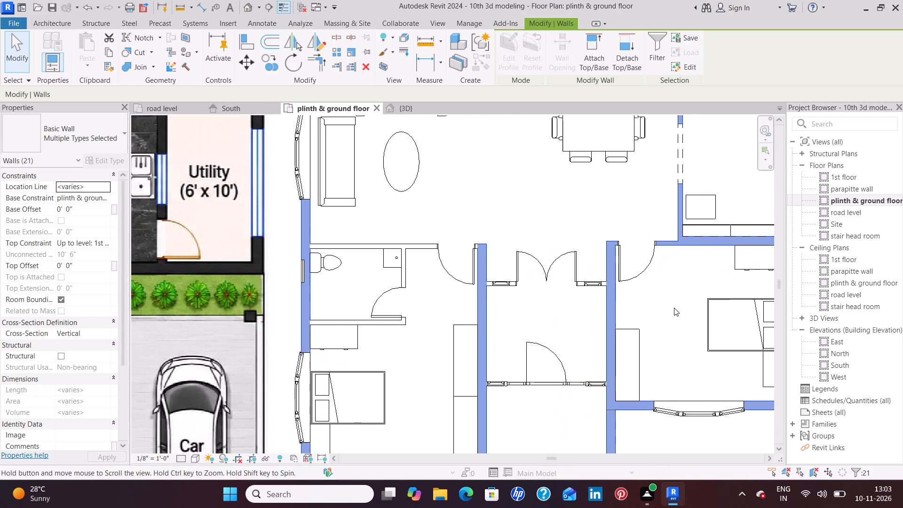
ctrl+click(391, 326)
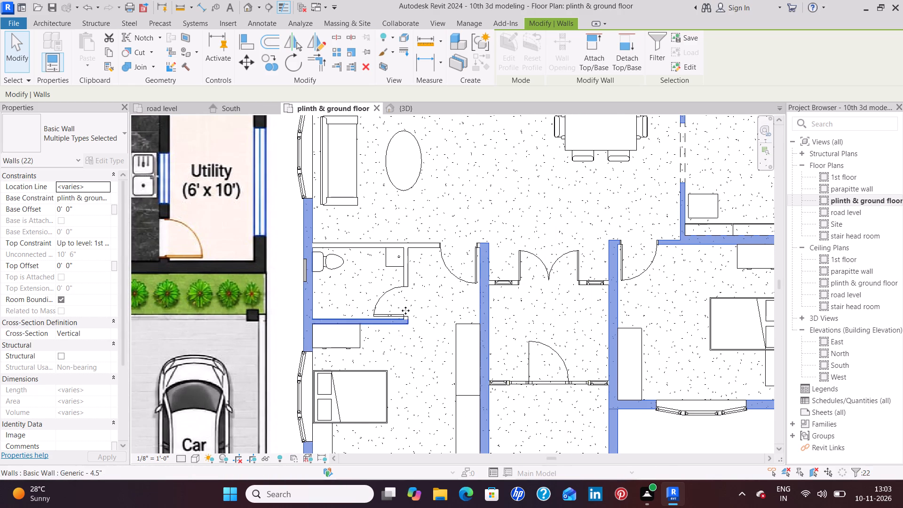
ctrl+click(411, 270)
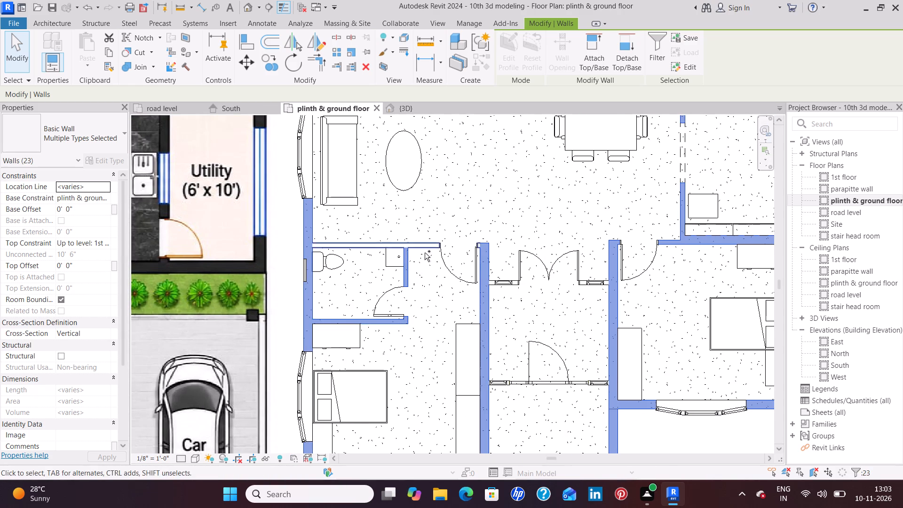
ctrl+click(426, 251)
scroll(436, 377, down, 4)
middle_drag(421, 412, 418, 285)
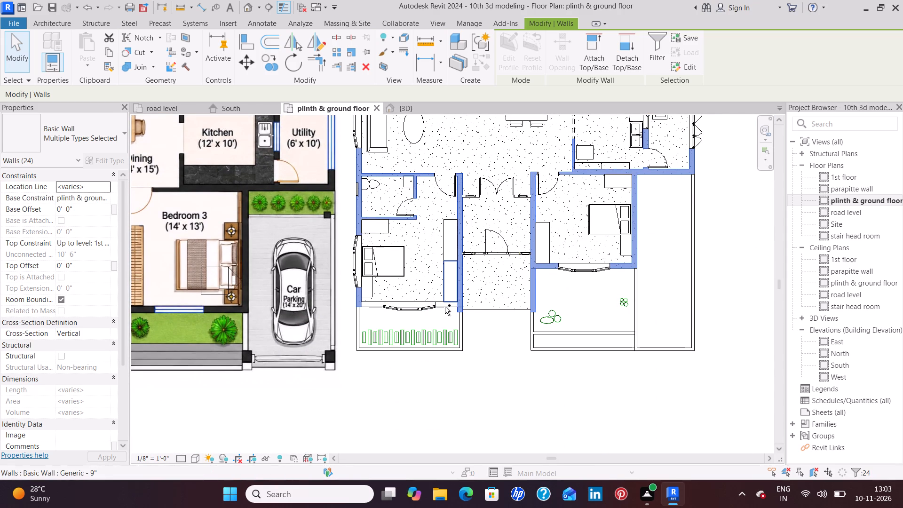
scroll(445, 307, up, 9)
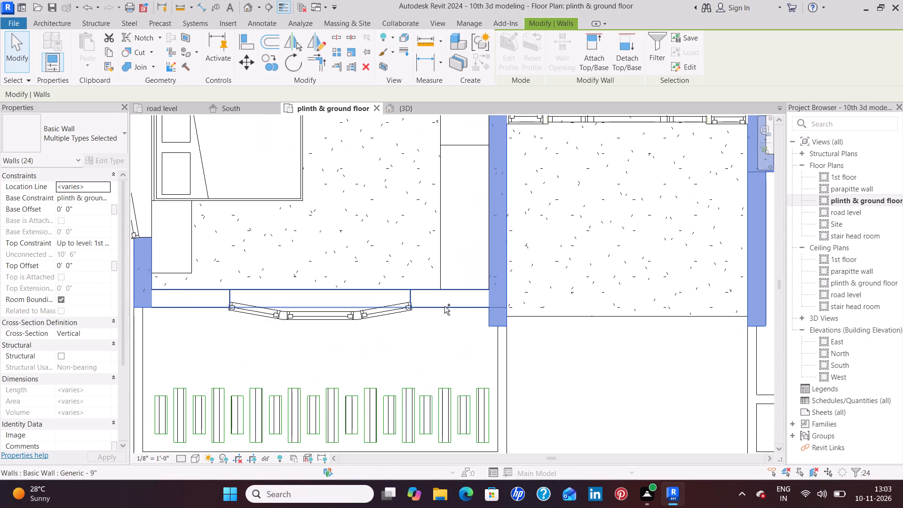
ctrl+click(444, 306)
scroll(690, 214, down, 3)
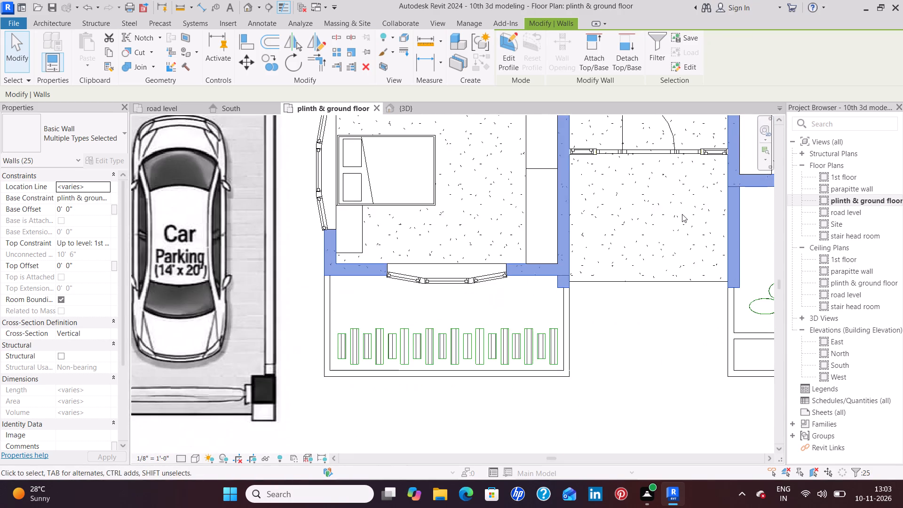
Add the foyer's two cross walls, holding the main entrance door and the inner double door, to the selection.
middle_drag(682, 216, 616, 336)
scroll(552, 311, up, 7)
scroll(517, 262, up, 4)
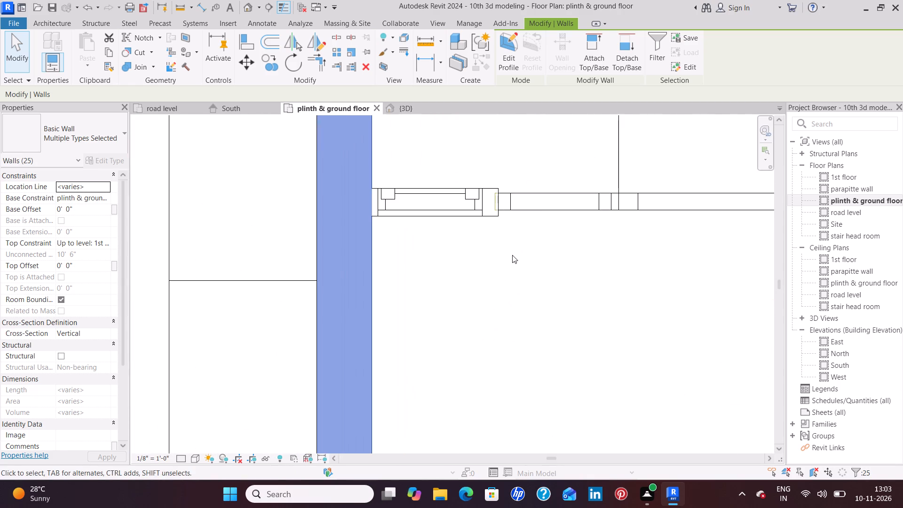
scroll(499, 247, up, 4)
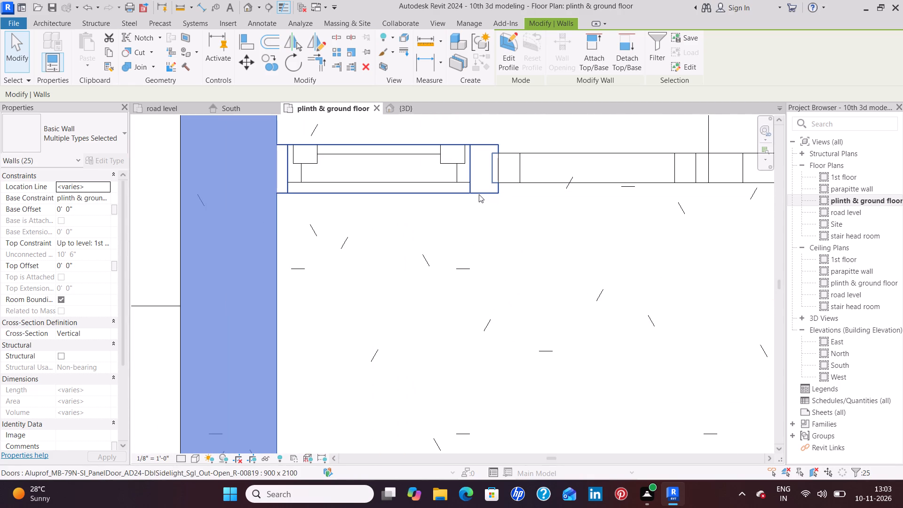
ctrl+click(478, 194)
scroll(511, 210, down, 4)
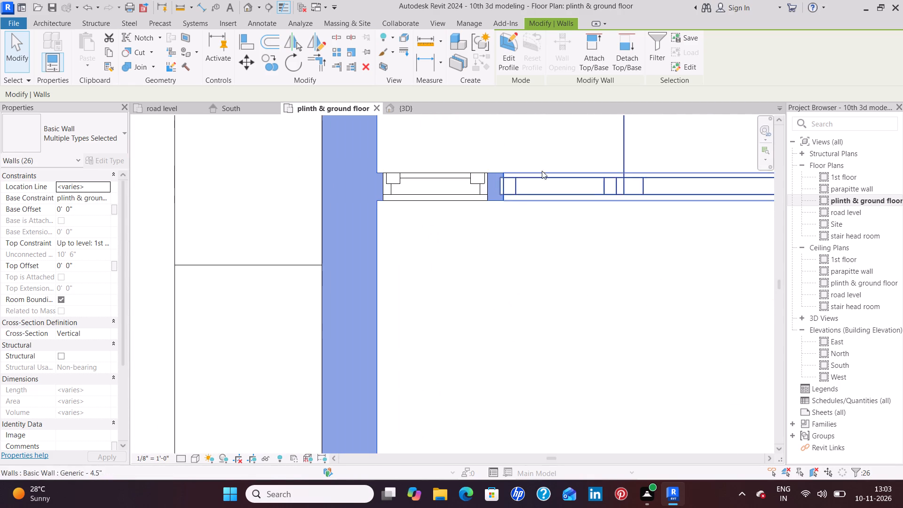
middle_drag(541, 145, 537, 467)
scroll(475, 239, down, 4)
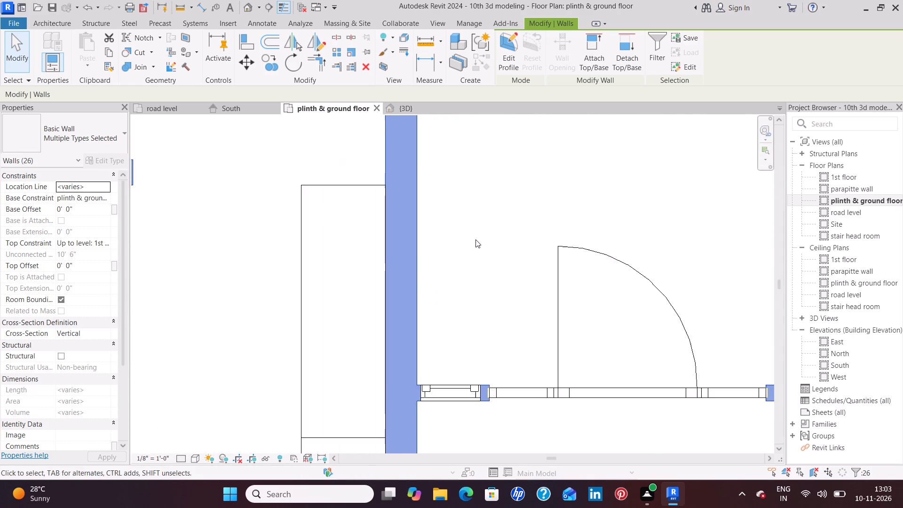
middle_drag(475, 233, 476, 466)
scroll(464, 328, up, 5)
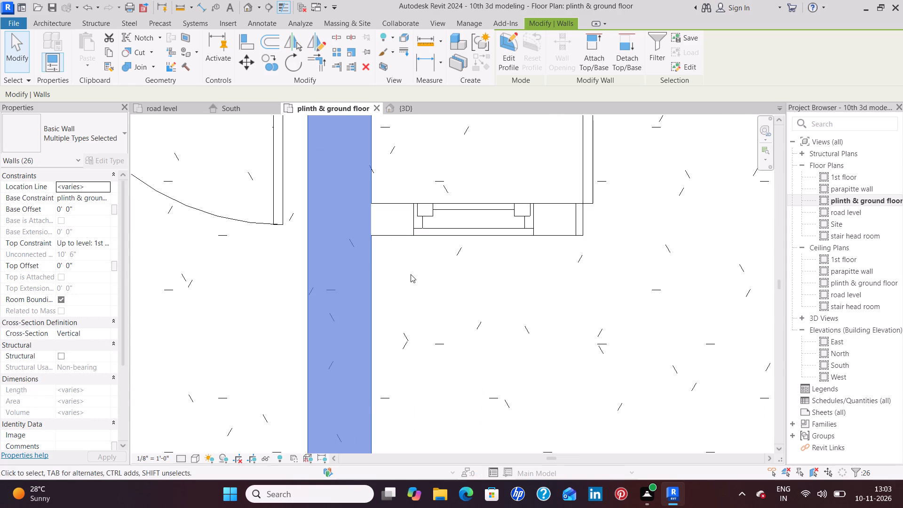
ctrl+click(391, 238)
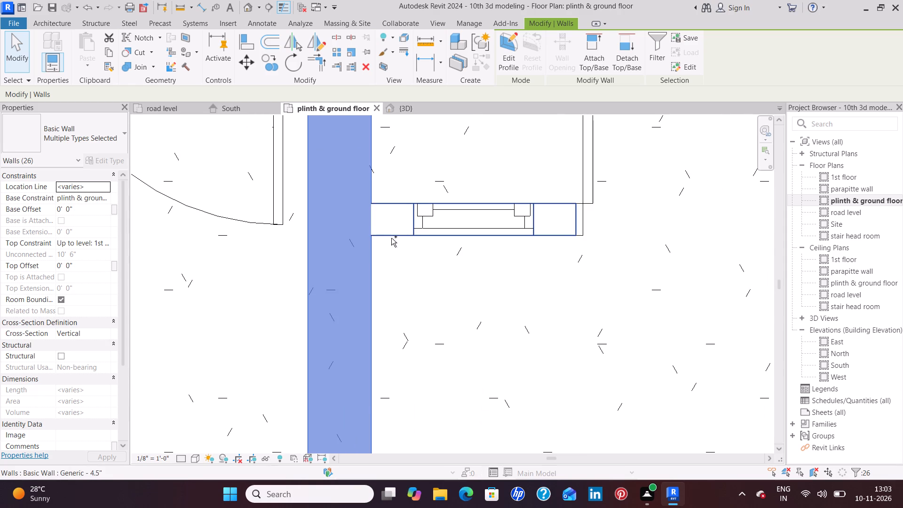
scroll(492, 412, down, 13)
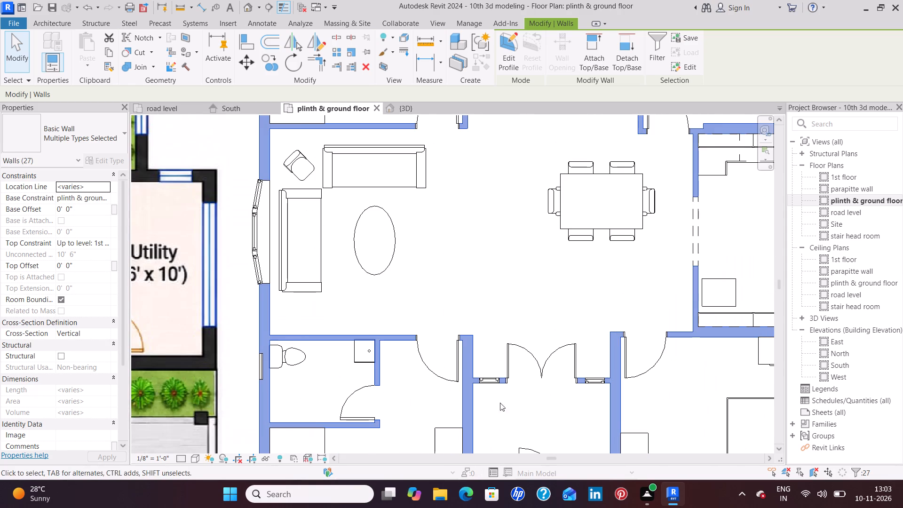
Set the base constraint of all selected walls to road level, apply it and clear the selection.
middle_drag(540, 297, 512, 355)
scroll(508, 345, down, 4)
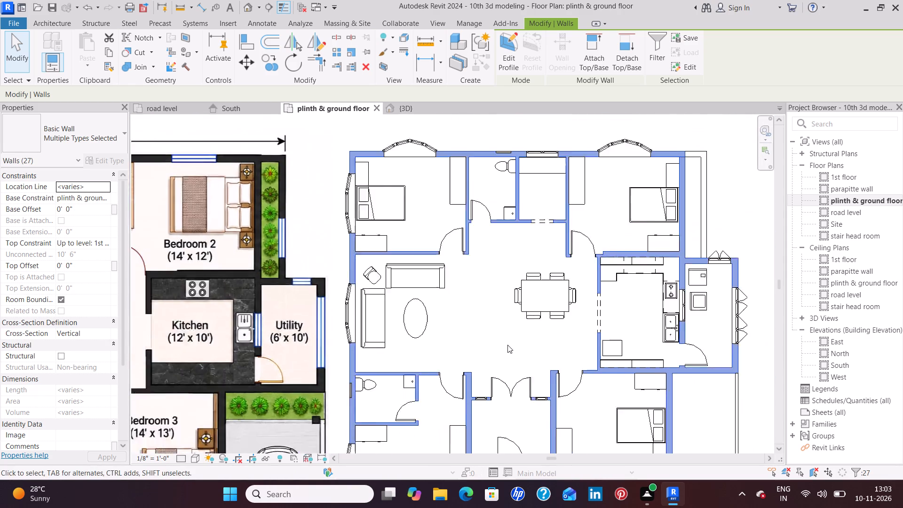
scroll(507, 345, down, 1)
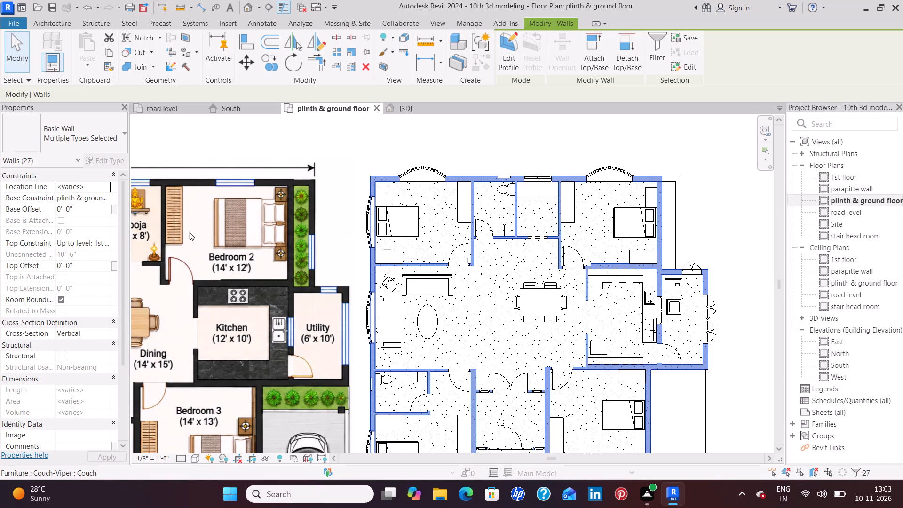
click(105, 197)
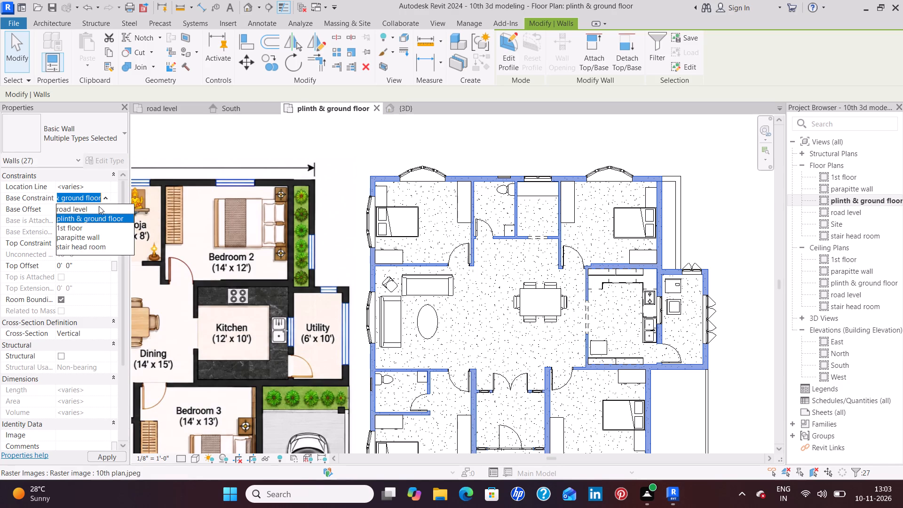
click(92, 209)
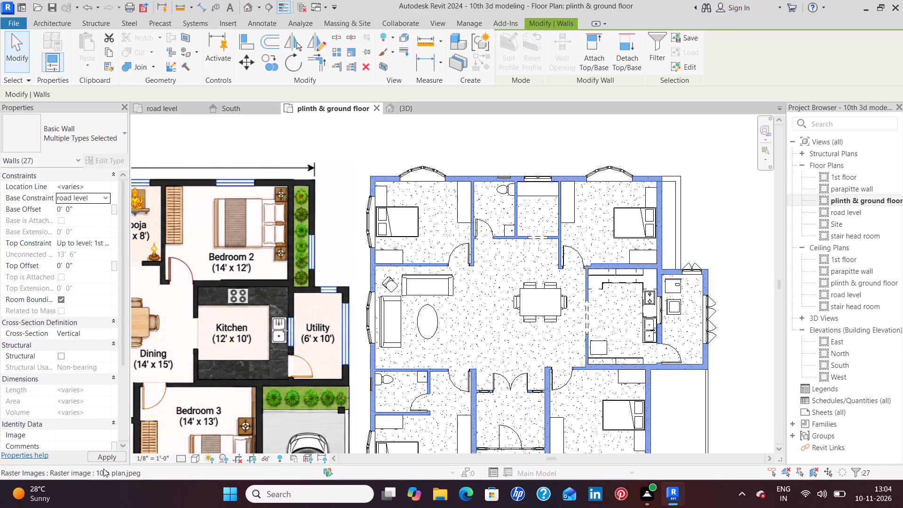
click(103, 459)
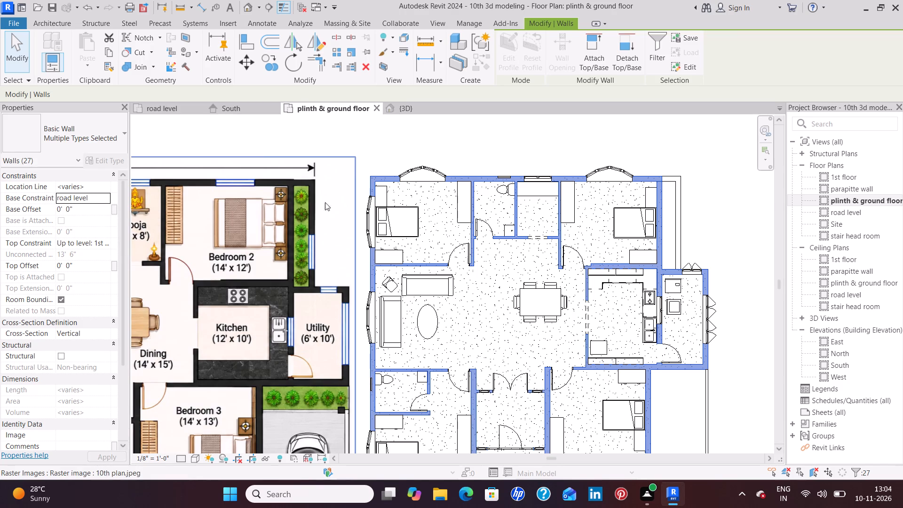
click(390, 147)
scroll(611, 310, down, 4)
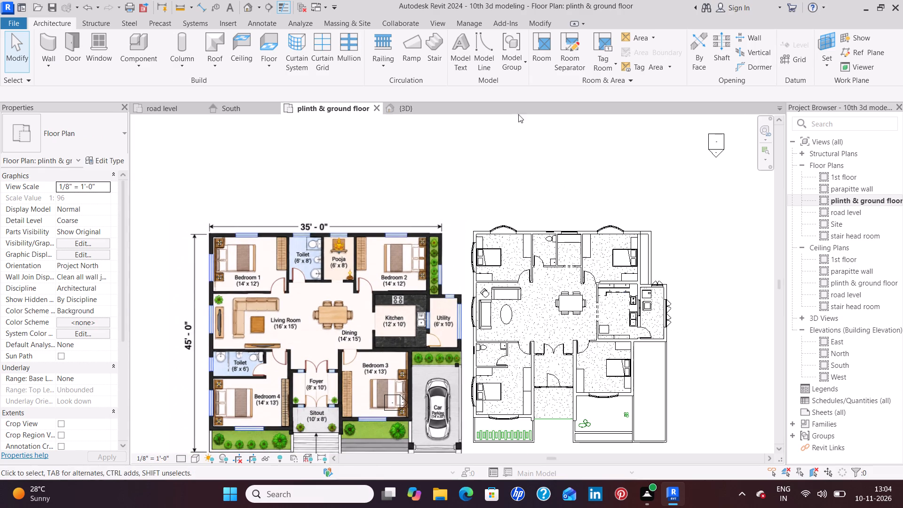
Switch to the 3D view and examine the extended walls and the entrance steps from the front.
click(436, 108)
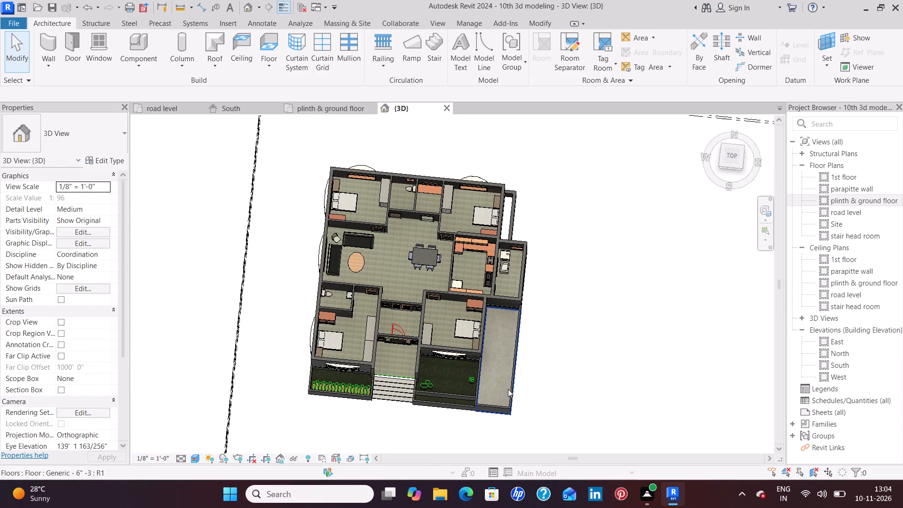
ctrl+middle_drag(426, 439, 410, 393)
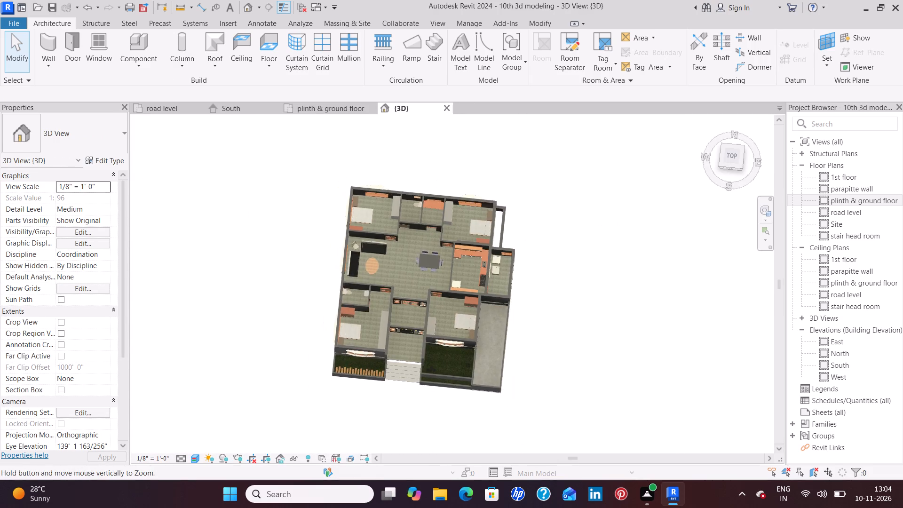
ctrl+middle_drag(410, 393, 407, 381)
shift+middle_drag(422, 393, 410, 278)
scroll(416, 390, up, 3)
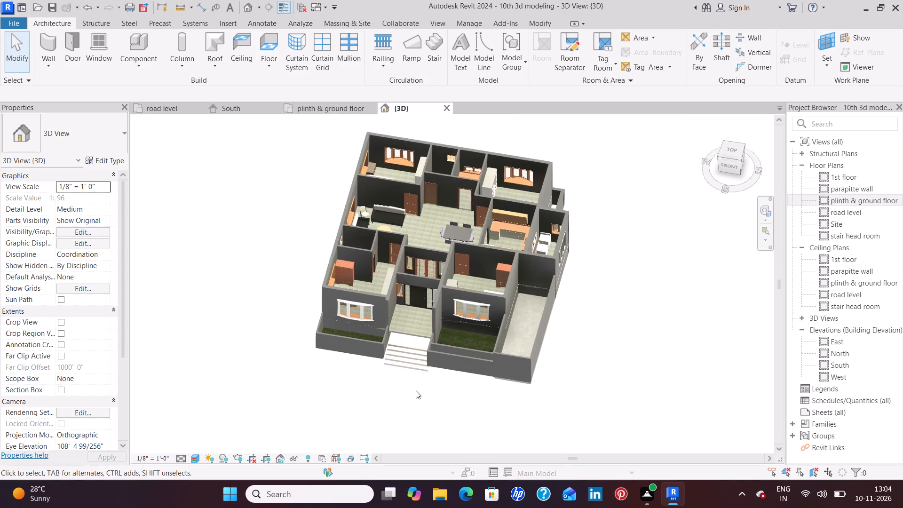
scroll(416, 390, up, 4)
shift+middle_drag(408, 394, 430, 299)
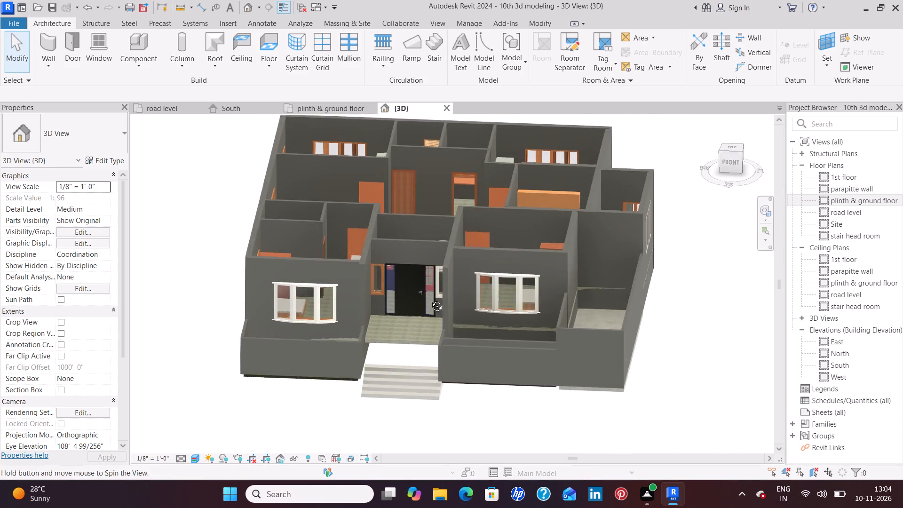
shift+middle_drag(430, 299, 440, 264)
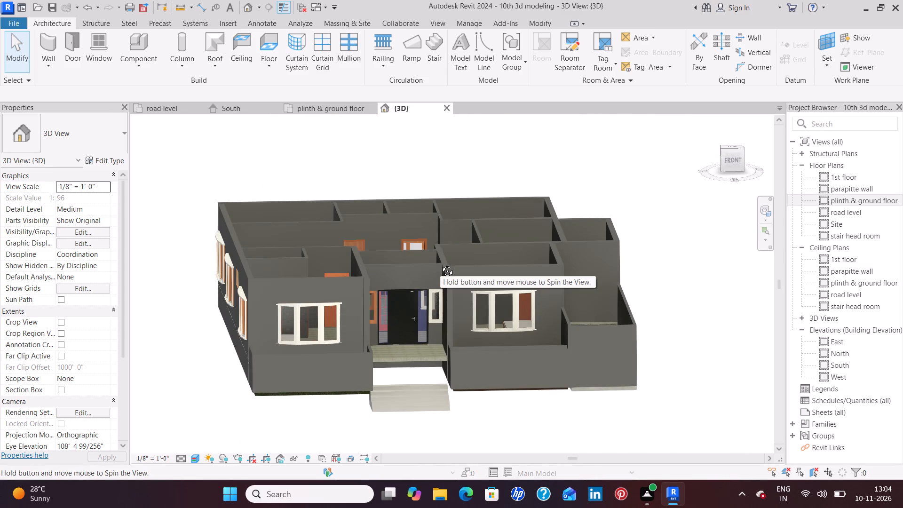
shift+middle_drag(440, 264, 425, 214)
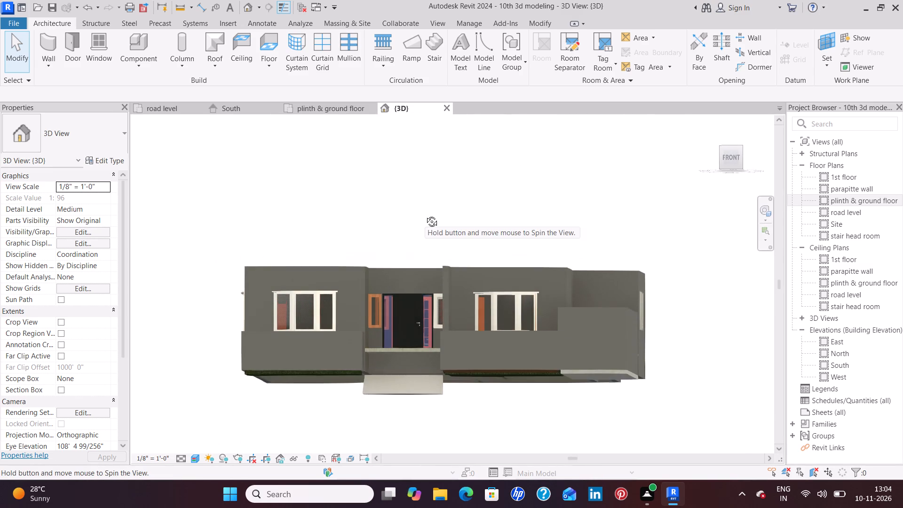
shift+middle_drag(425, 214, 435, 272)
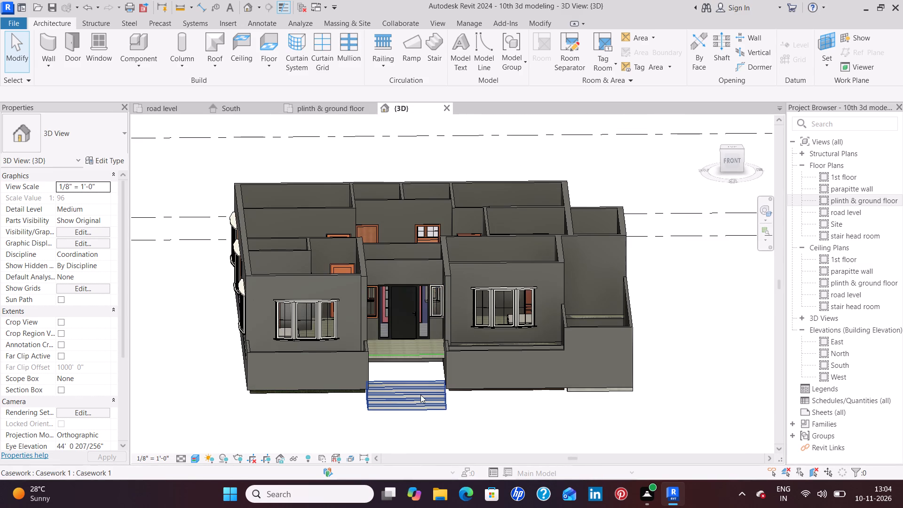
Raise the front entrance steps to an elevation of -5' 1" so they sit just beneath the sitout floor slab.
click(420, 395)
scroll(418, 392, up, 6)
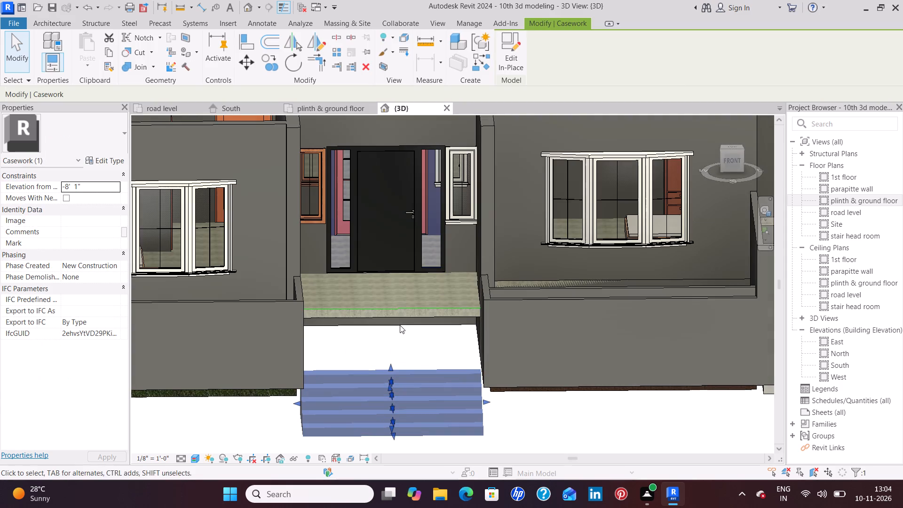
shift+middle_drag(422, 341, 410, 327)
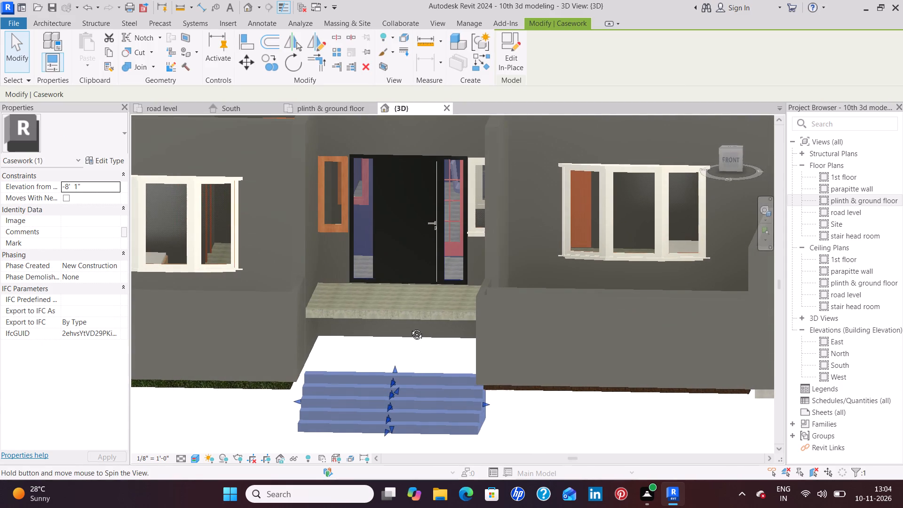
shift+middle_drag(410, 327, 409, 327)
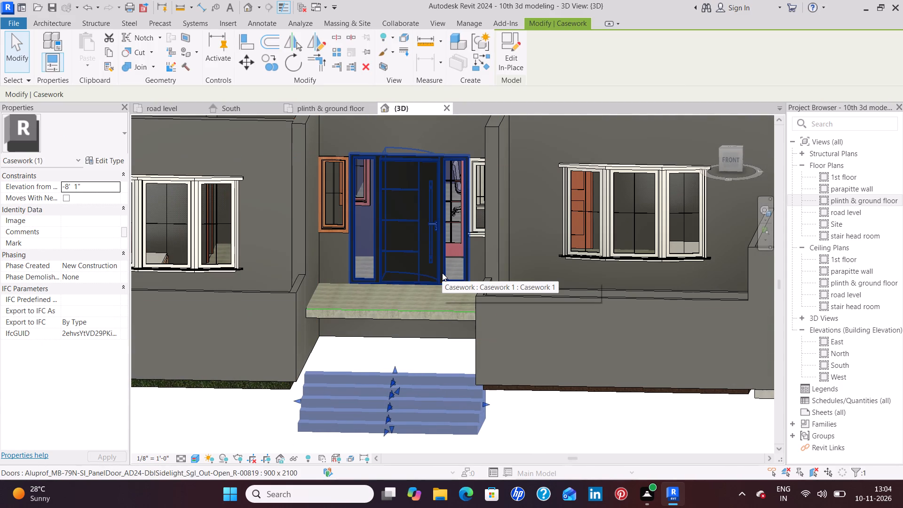
key(Up)
key(Up)
key(Up)
key(Up)
key(Up)
key(Up)
key(Up)
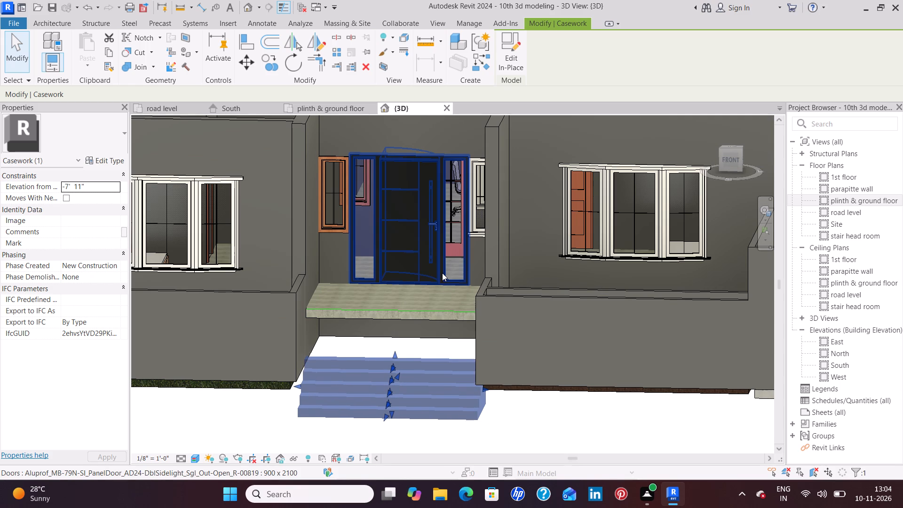
key(Up)
key(Up)
key(Up)
key(Up)
key(Up)
key(Up)
key(Up)
key(Up)
key(Up)
key(Up)
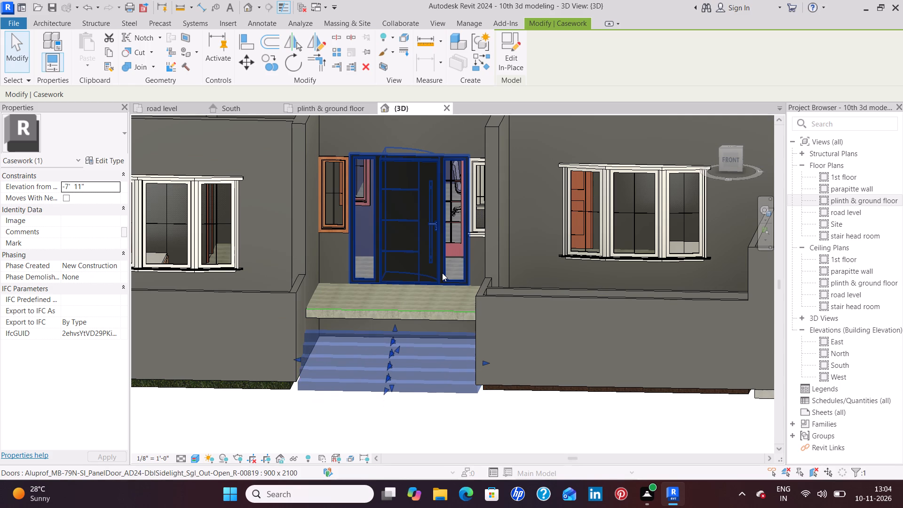
key(Up)
key(Up)
key(Up)
key(Down)
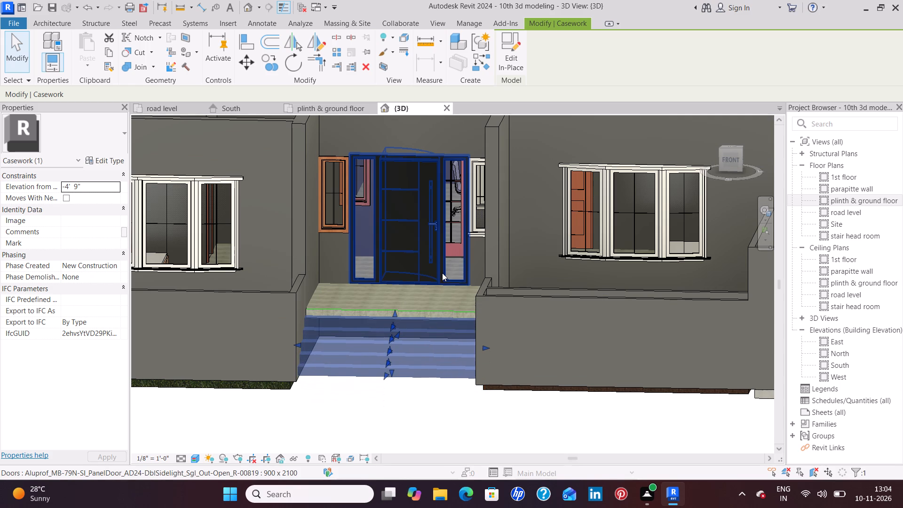
key(Down)
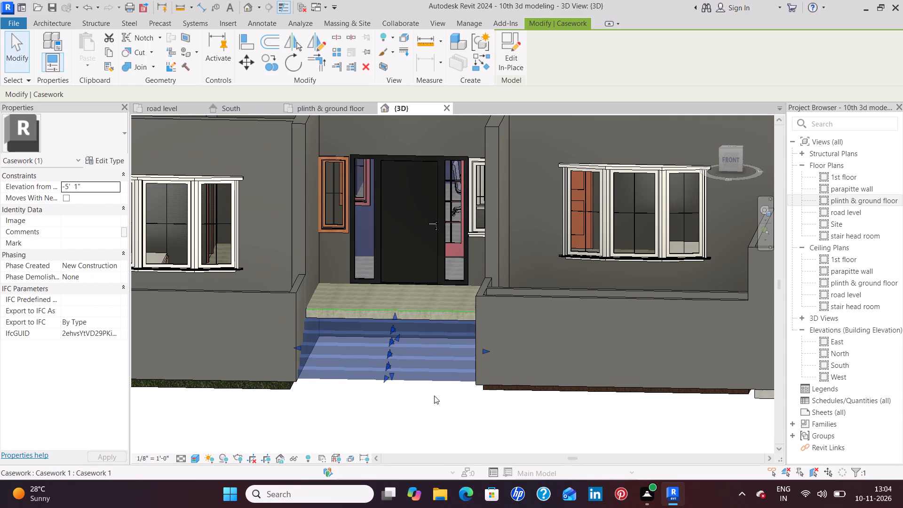
scroll(406, 377, down, 1)
scroll(405, 374, up, 5)
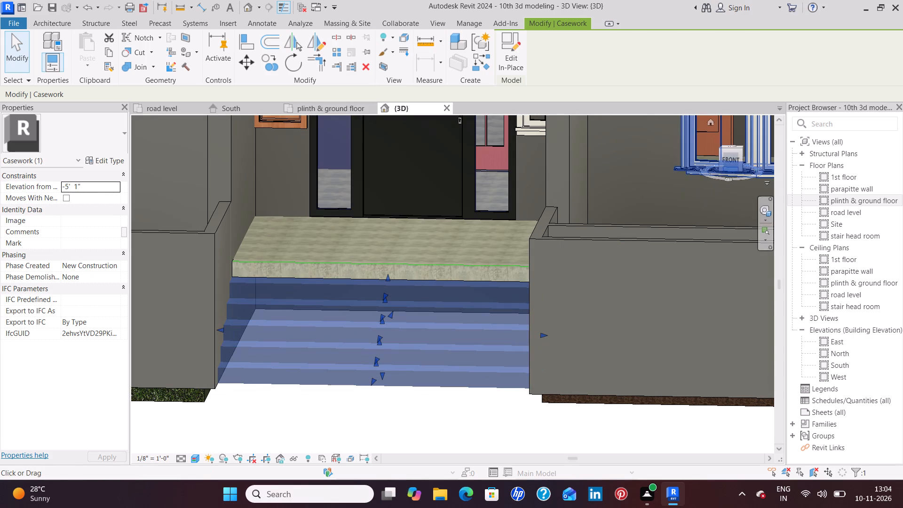
scroll(735, 159, up, 3)
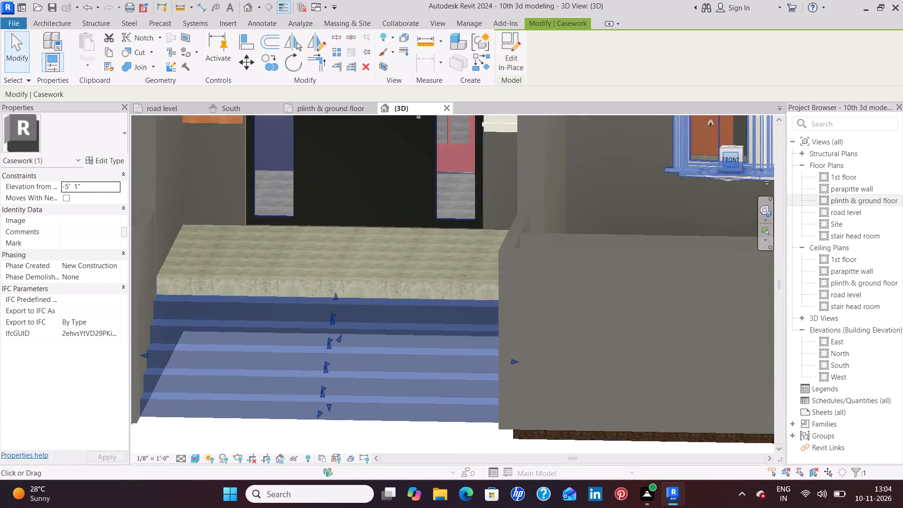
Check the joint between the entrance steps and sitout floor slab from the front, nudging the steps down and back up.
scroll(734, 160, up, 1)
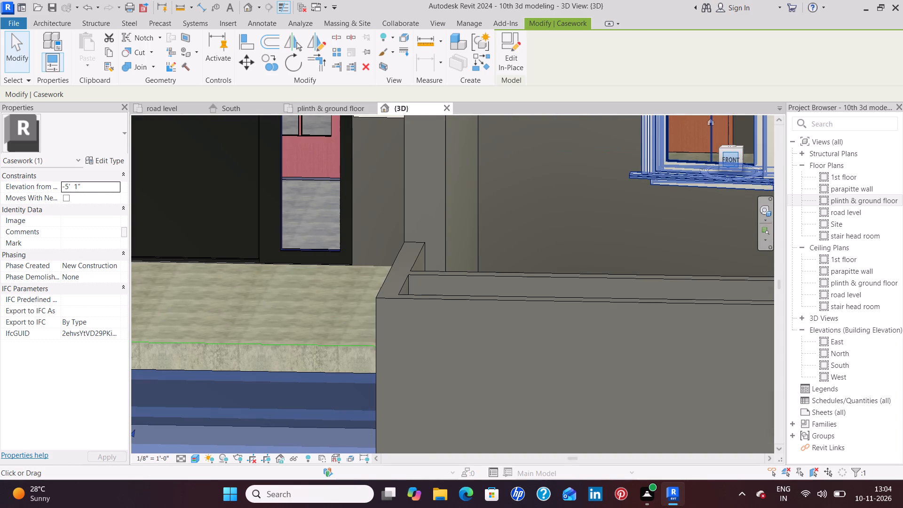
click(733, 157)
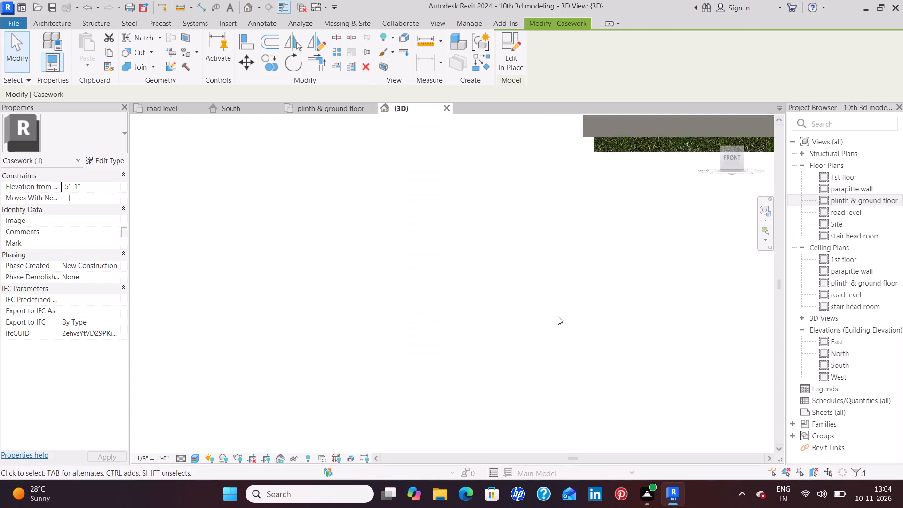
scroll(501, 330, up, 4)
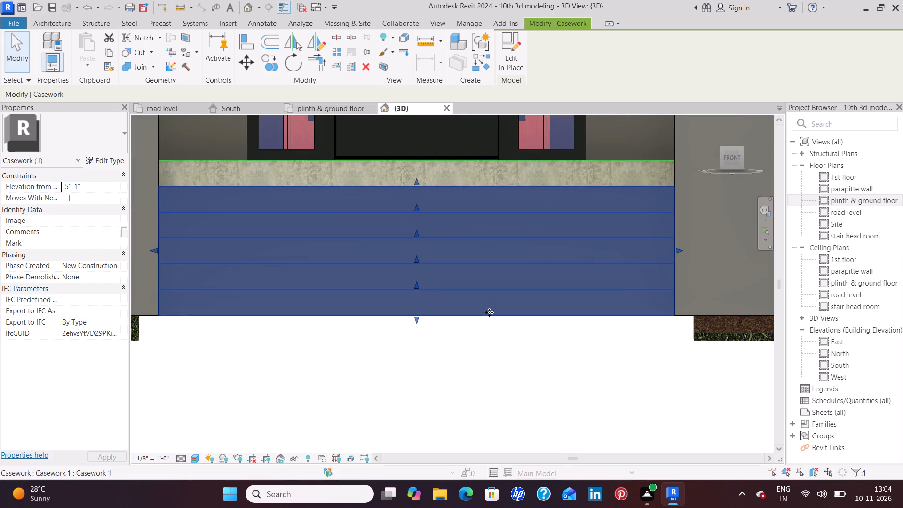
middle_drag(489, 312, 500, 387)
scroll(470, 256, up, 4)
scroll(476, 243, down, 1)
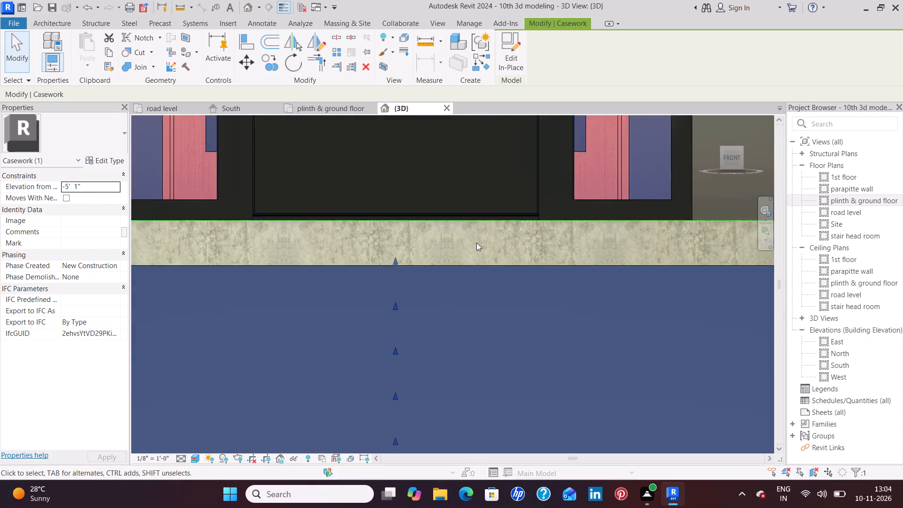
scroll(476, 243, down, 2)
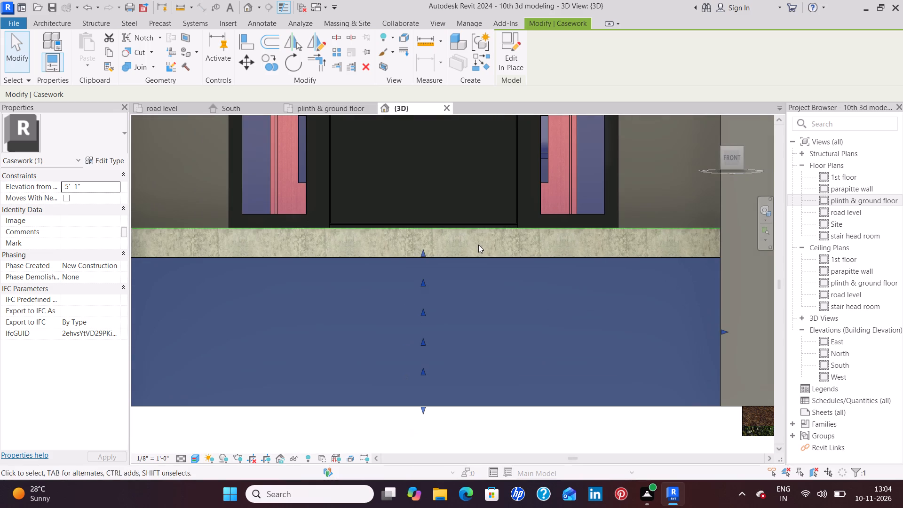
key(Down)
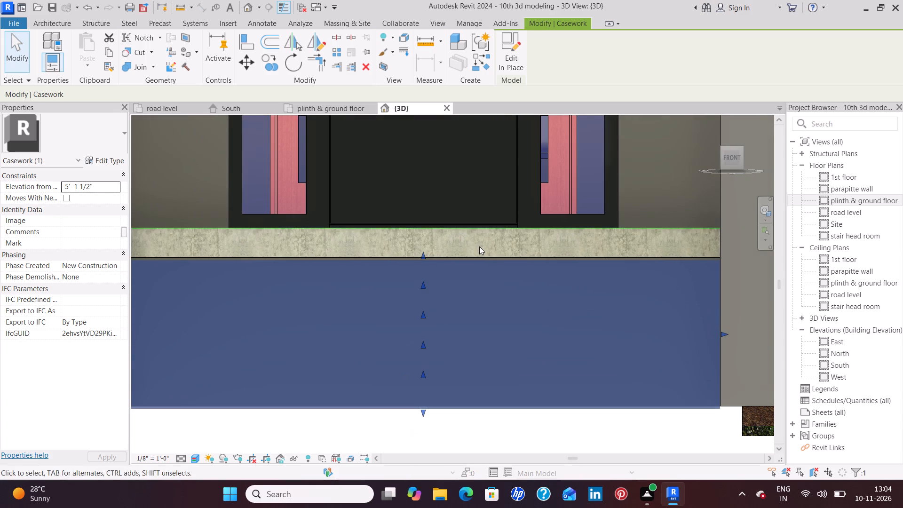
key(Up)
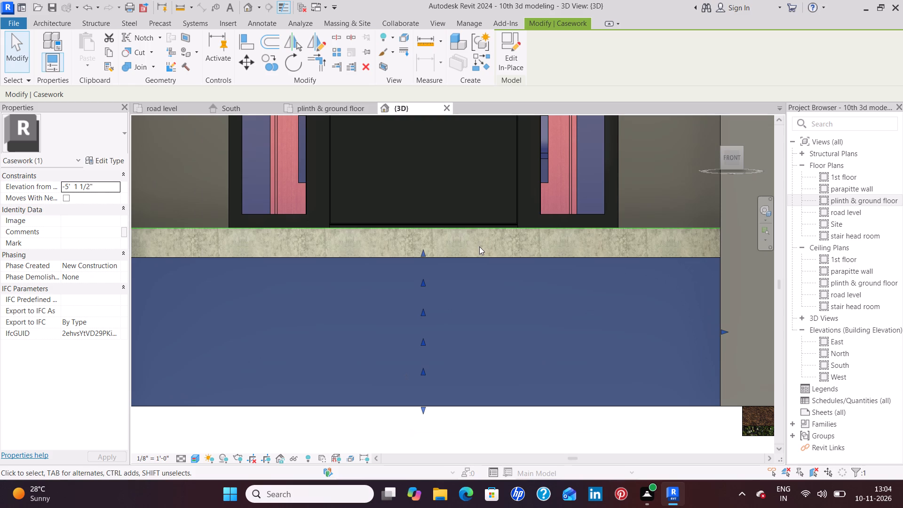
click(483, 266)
Examine the whole house from the front, sides, back and above to check the extended walls, entrance steps and floors.
scroll(511, 442, down, 4)
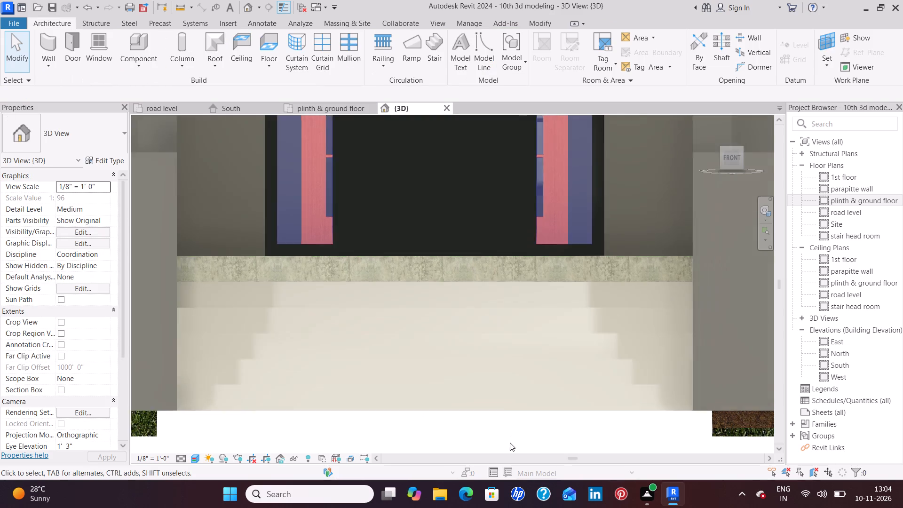
scroll(510, 443, down, 8)
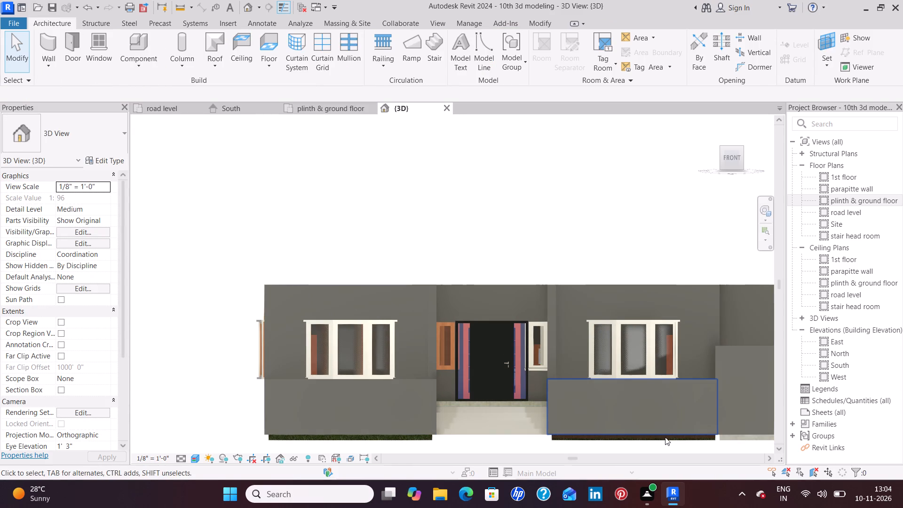
middle_drag(658, 431, 625, 293)
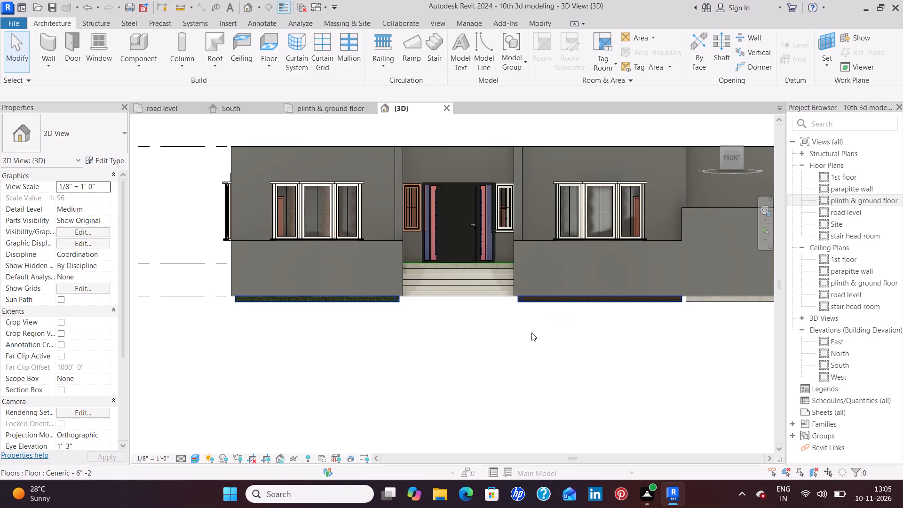
middle_drag(531, 333, 524, 285)
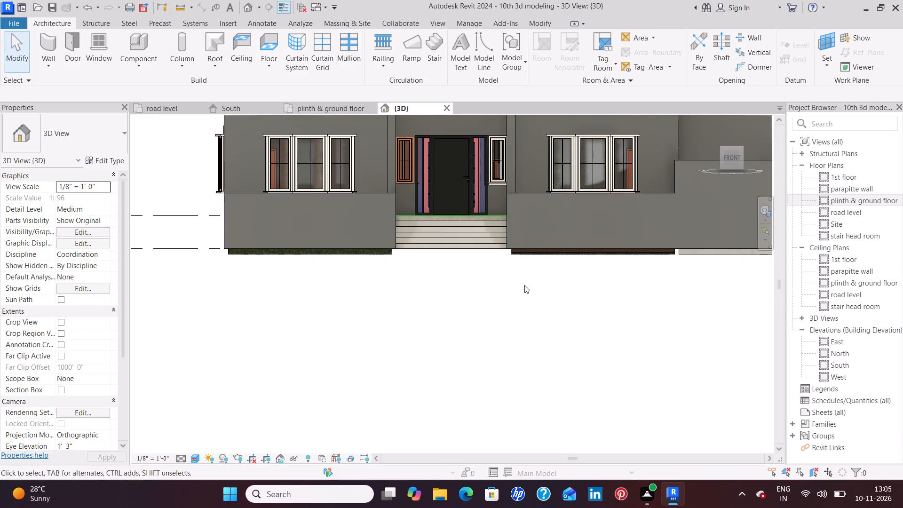
scroll(524, 285, down, 4)
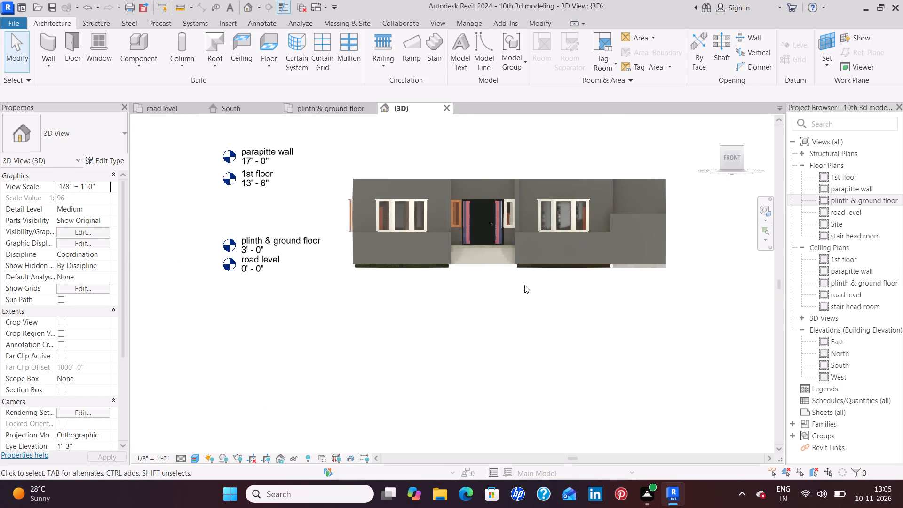
scroll(524, 285, down, 2)
shift+middle_drag(696, 307, 699, 323)
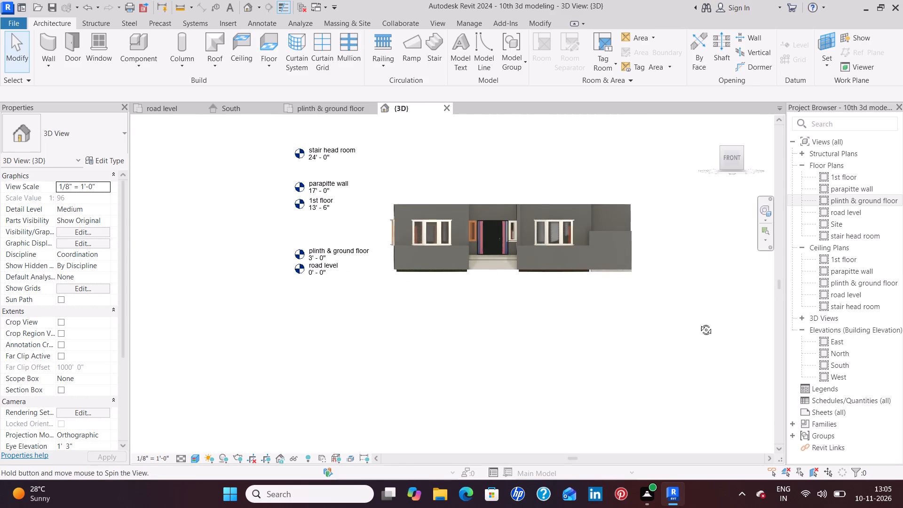
shift+middle_drag(699, 323, 699, 399)
shift+middle_drag(722, 240, 705, 324)
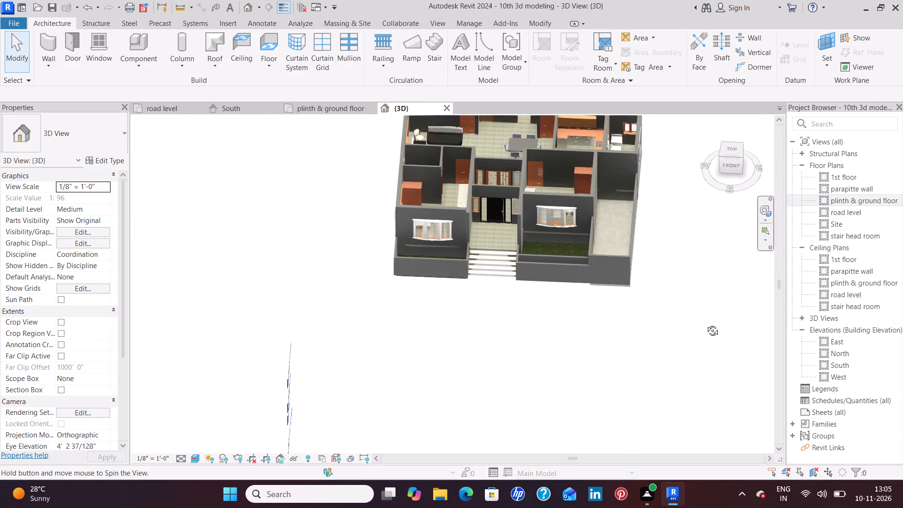
shift+middle_drag(705, 324, 536, 252)
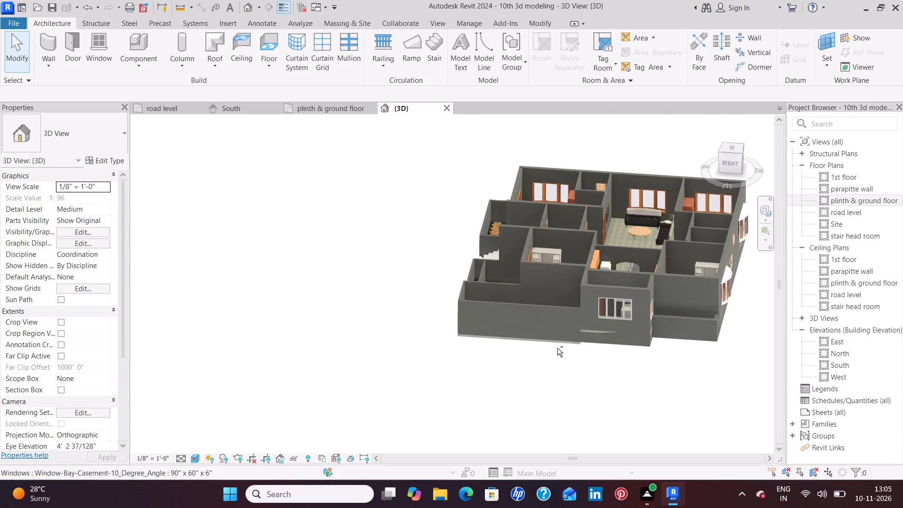
scroll(720, 369, up, 4)
shift+middle_drag(769, 359, 746, 373)
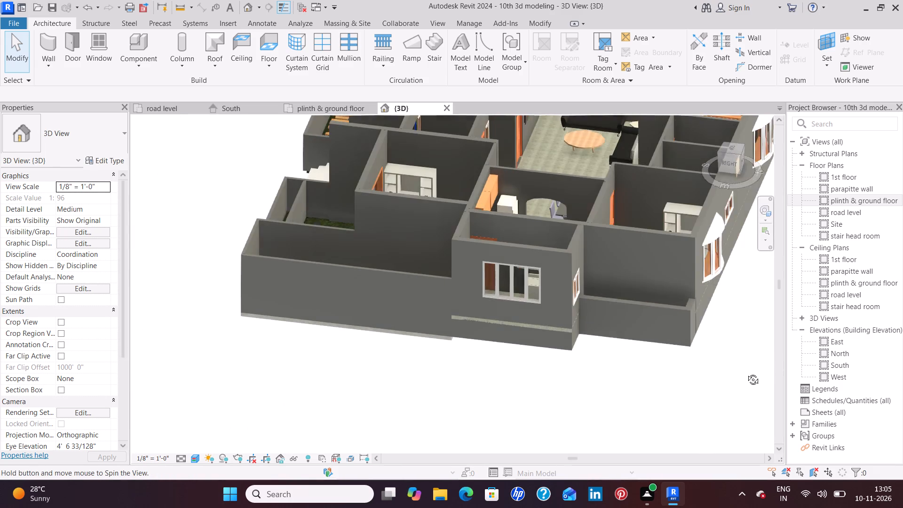
shift+middle_drag(746, 373, 616, 420)
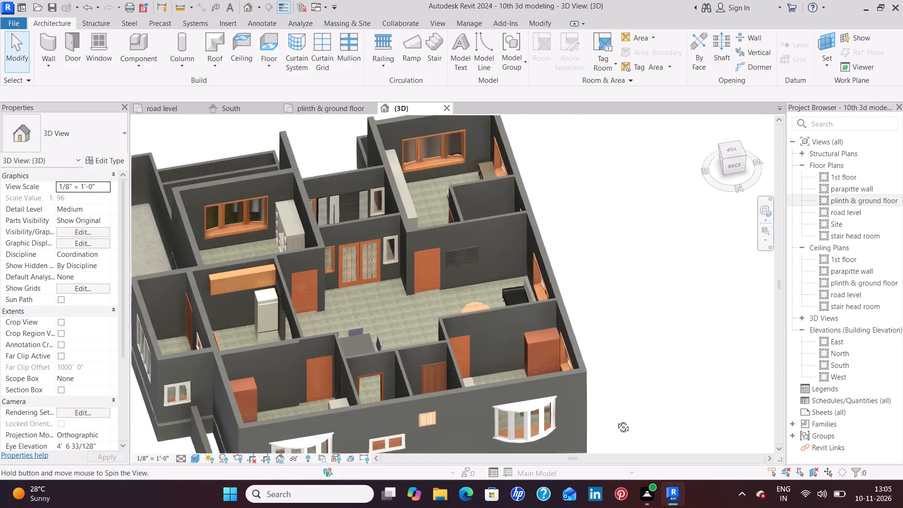
shift+middle_drag(616, 420, 400, 347)
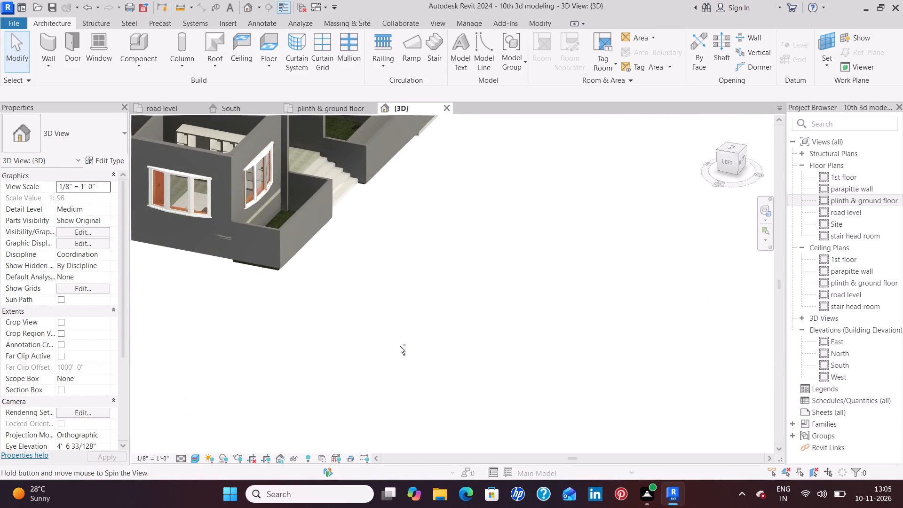
middle_drag(594, 204, 577, 386)
shift+middle_drag(570, 219, 586, 312)
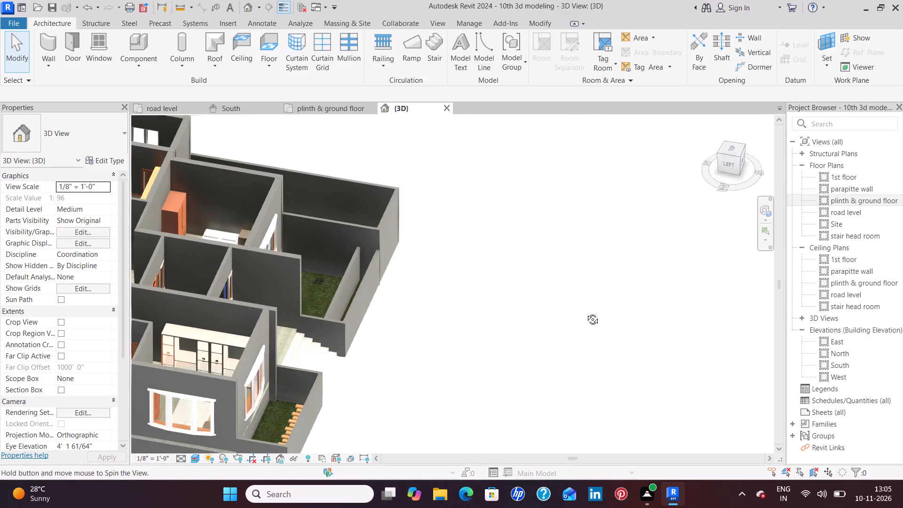
shift+middle_drag(586, 312, 578, 329)
middle_drag(515, 349, 499, 201)
middle_drag(542, 177, 546, 181)
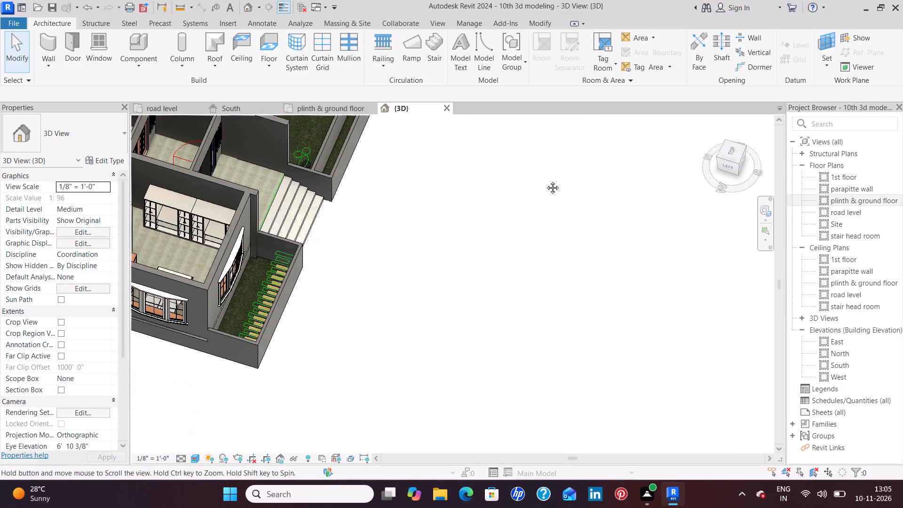
middle_drag(546, 181, 517, 317)
shift+middle_drag(545, 181, 573, 204)
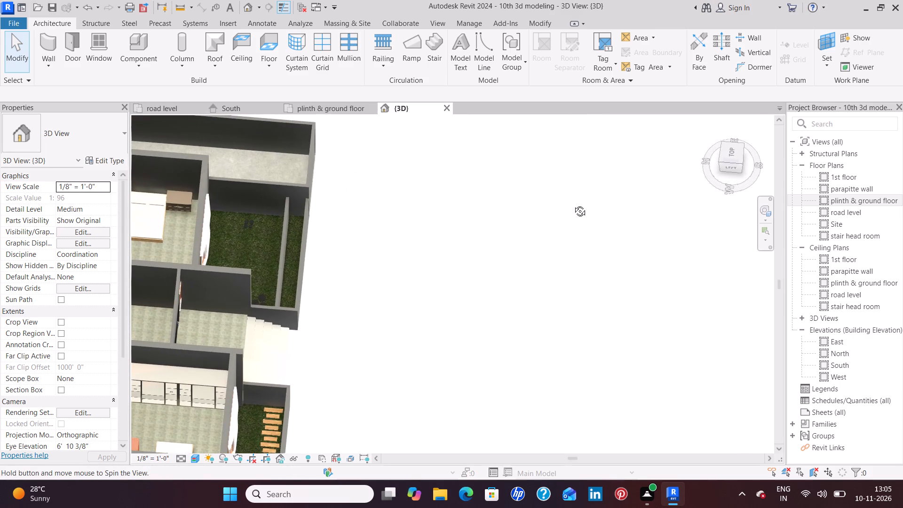
shift+middle_drag(573, 204, 435, 199)
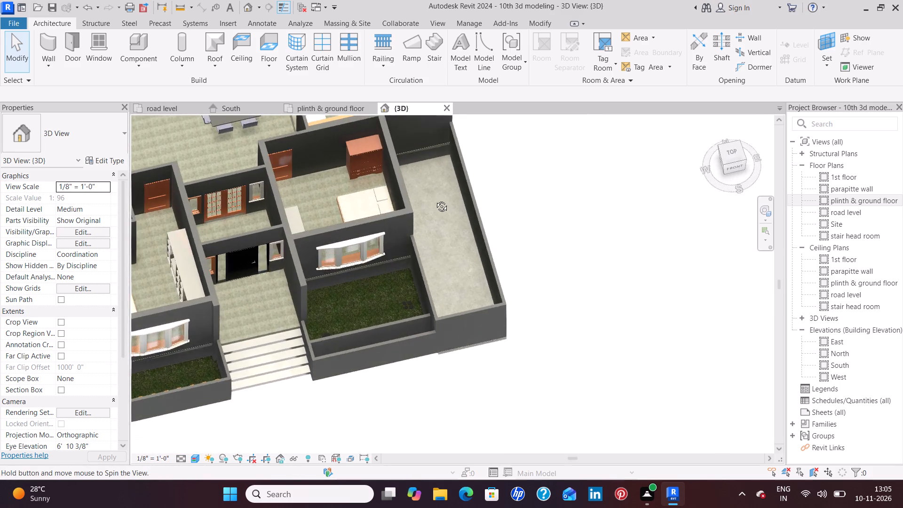
shift+middle_drag(435, 199, 427, 199)
Select the narrow grass floor strip in the front planter and examine it against the surrounding walls from above and below.
scroll(489, 286, up, 1)
middle_drag(489, 280, 499, 229)
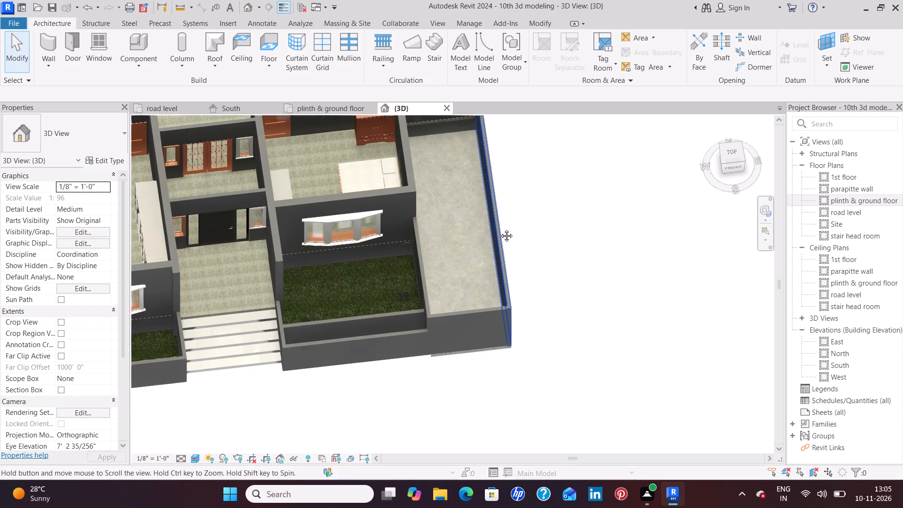
middle_drag(499, 229, 540, 203)
scroll(451, 255, up, 7)
shift+click(407, 207)
shift+middle_drag(410, 207, 414, 302)
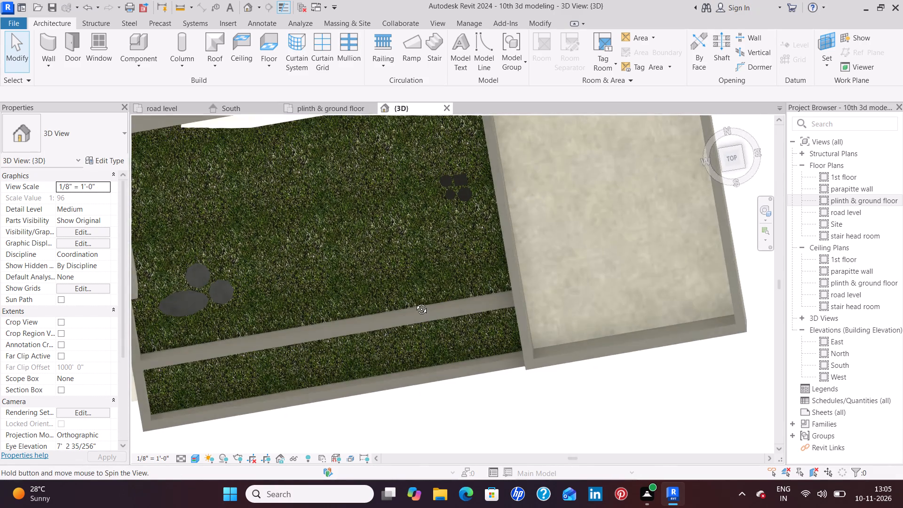
shift+middle_drag(414, 302, 413, 286)
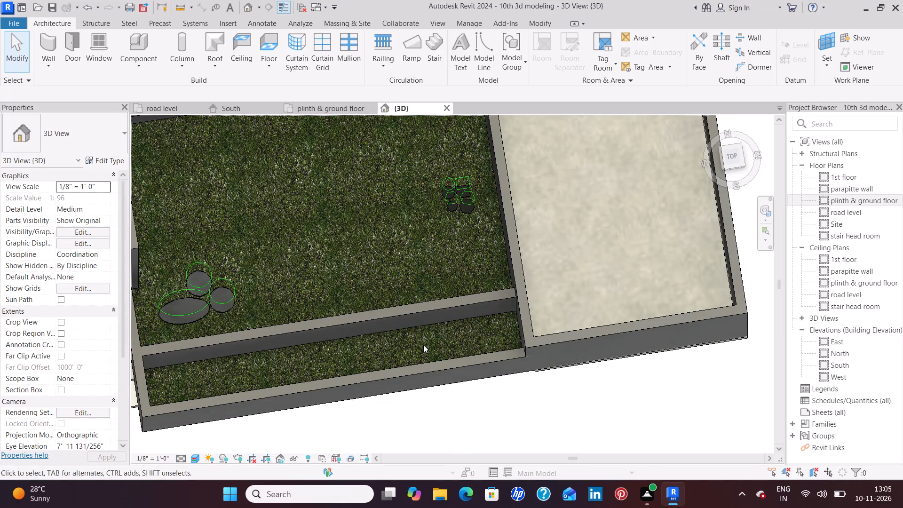
click(505, 316)
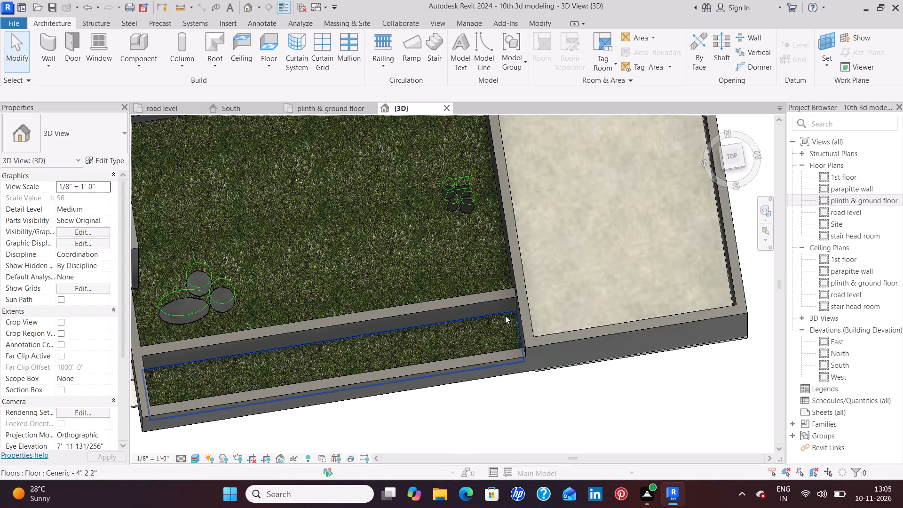
shift+middle_drag(473, 402, 471, 342)
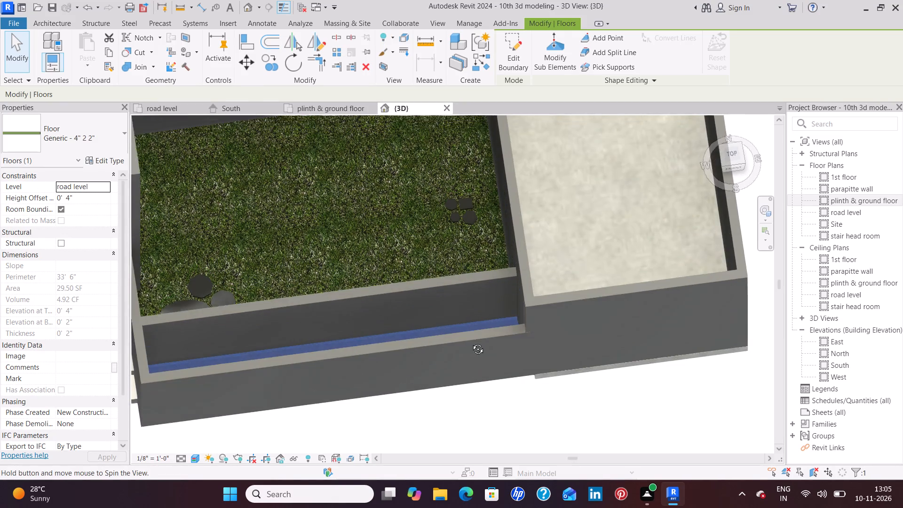
shift+middle_drag(471, 342, 463, 164)
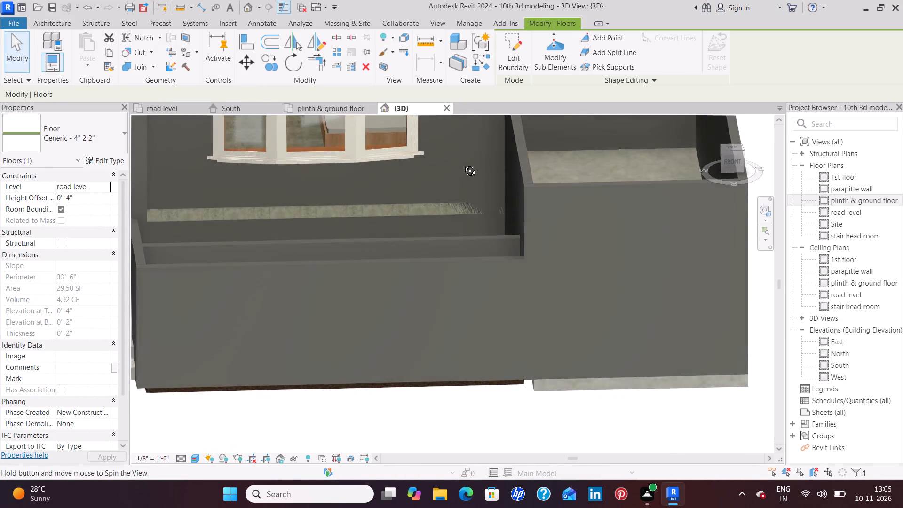
shift+middle_drag(463, 164, 454, 15)
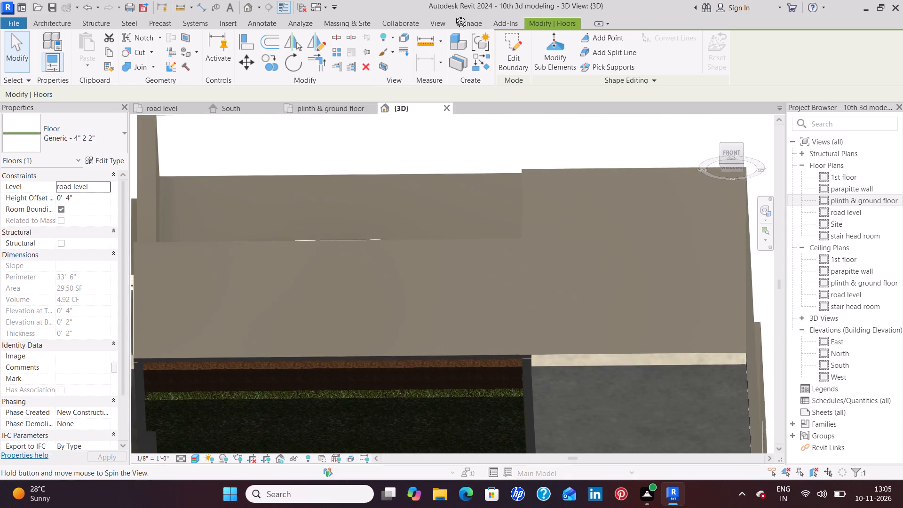
shift+middle_drag(454, 15, 461, 129)
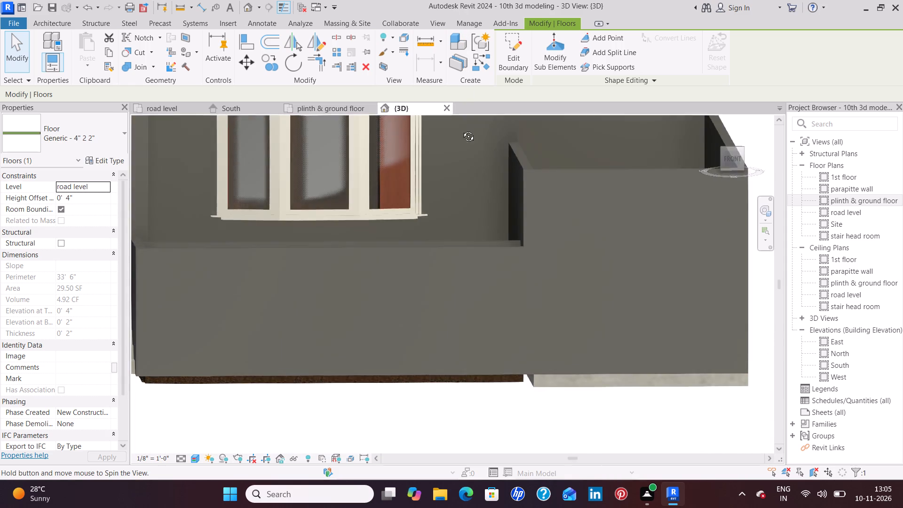
shift+middle_drag(461, 129, 492, 344)
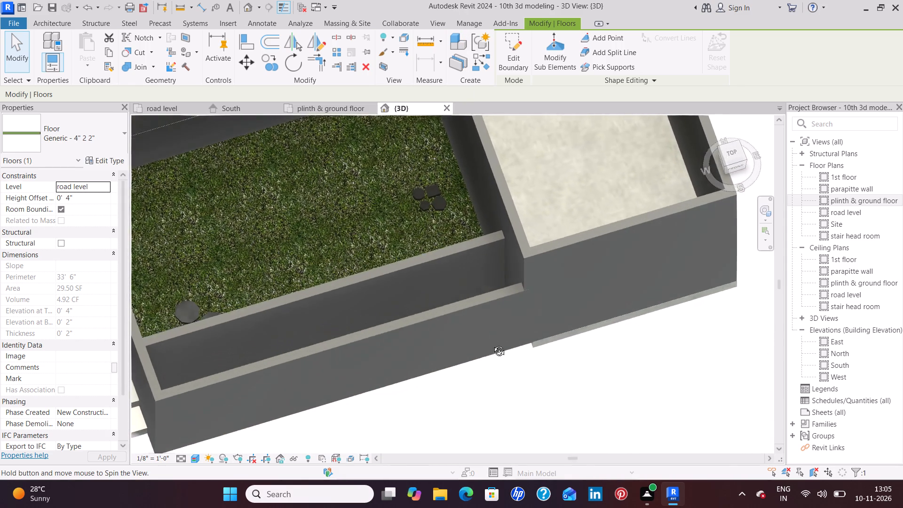
shift+middle_drag(492, 344, 508, 381)
click(508, 379)
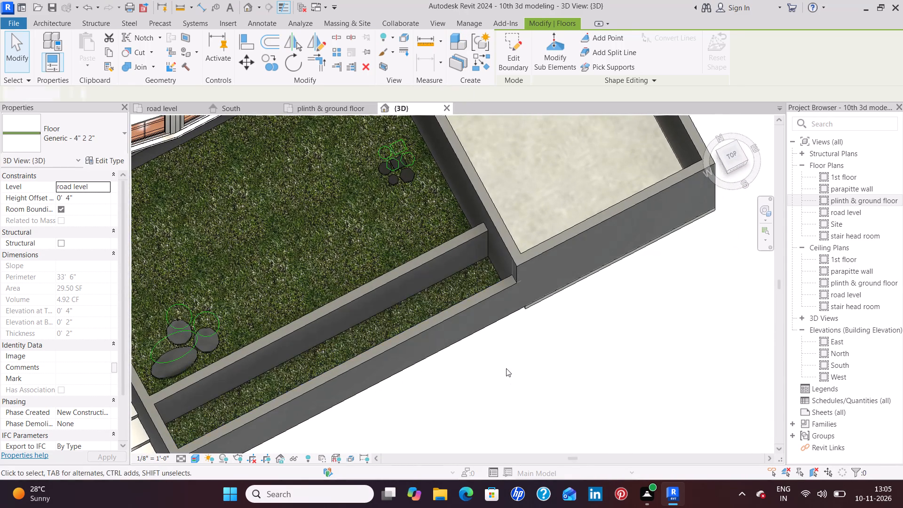
Set the grass layer thickness of the front planter strip's floor type, Generic - 4" 2 2", to 4".
click(455, 274)
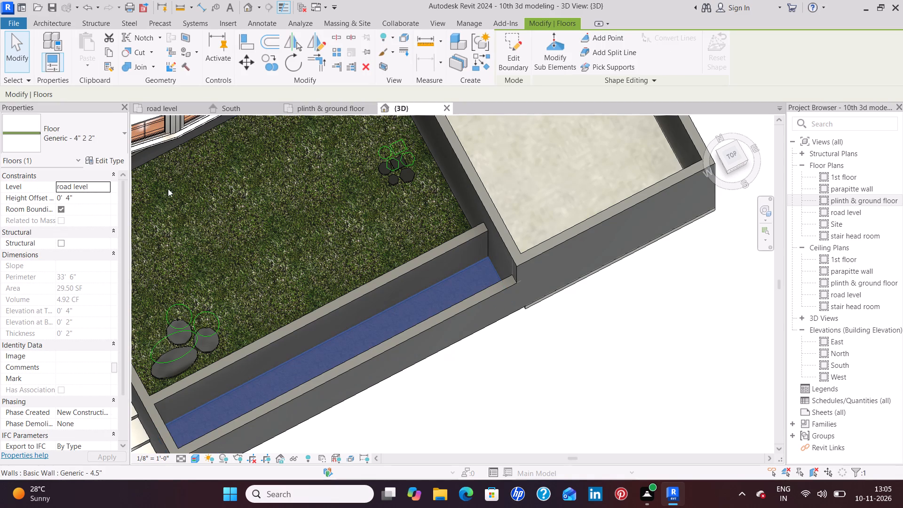
click(103, 162)
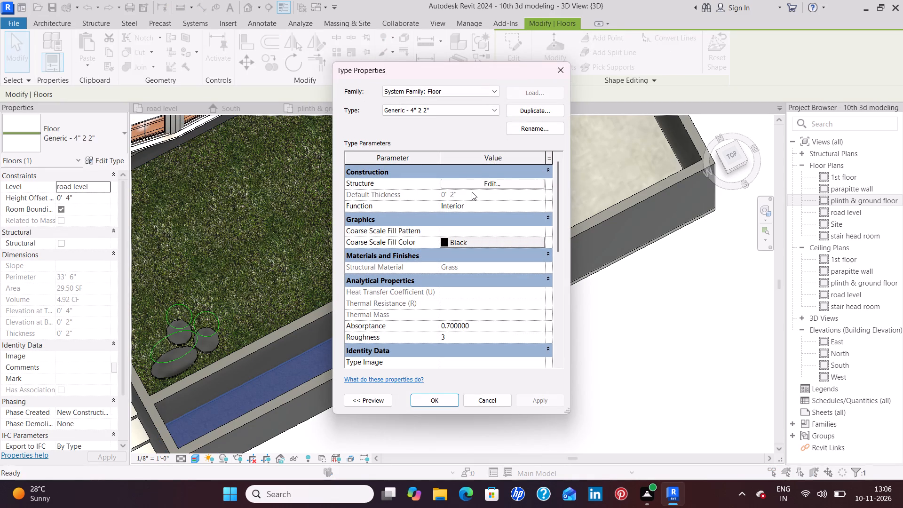
click(486, 185)
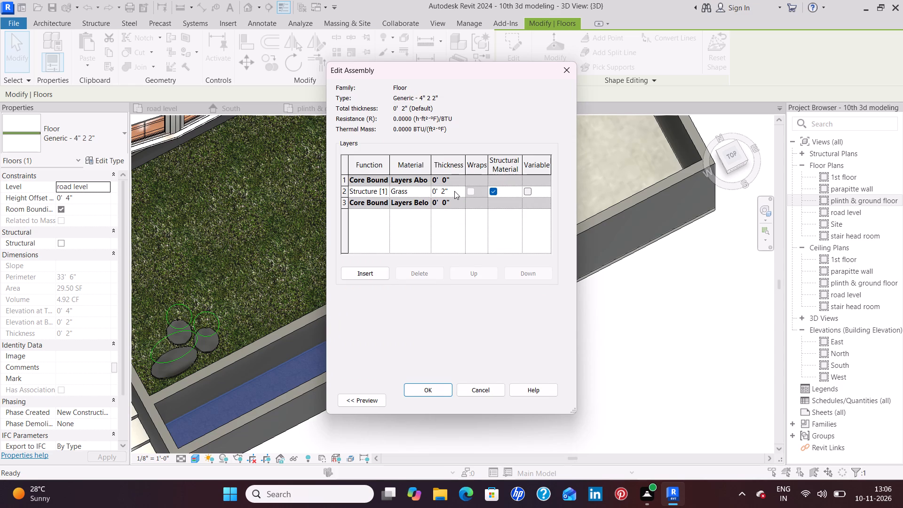
click(454, 191)
key(BackSpace)
key(4)
key(shift+quotedbl)
key(Return)
click(436, 386)
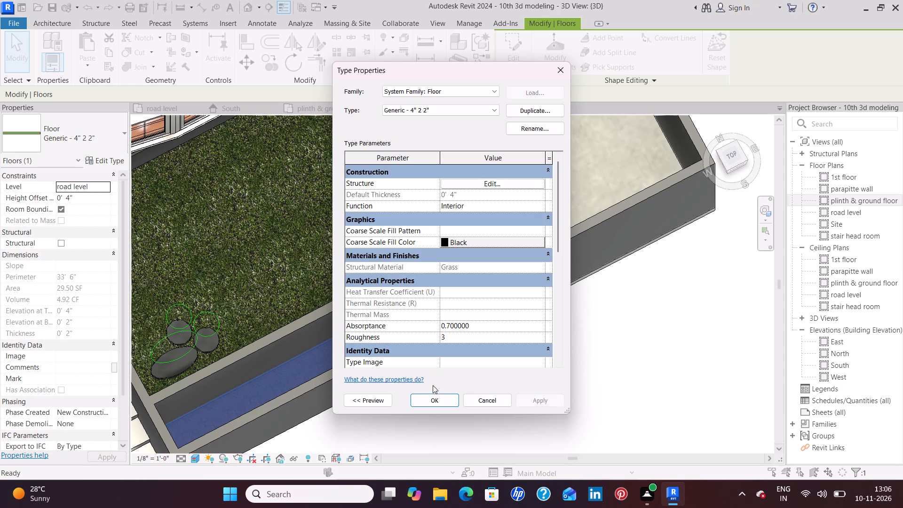
click(549, 398)
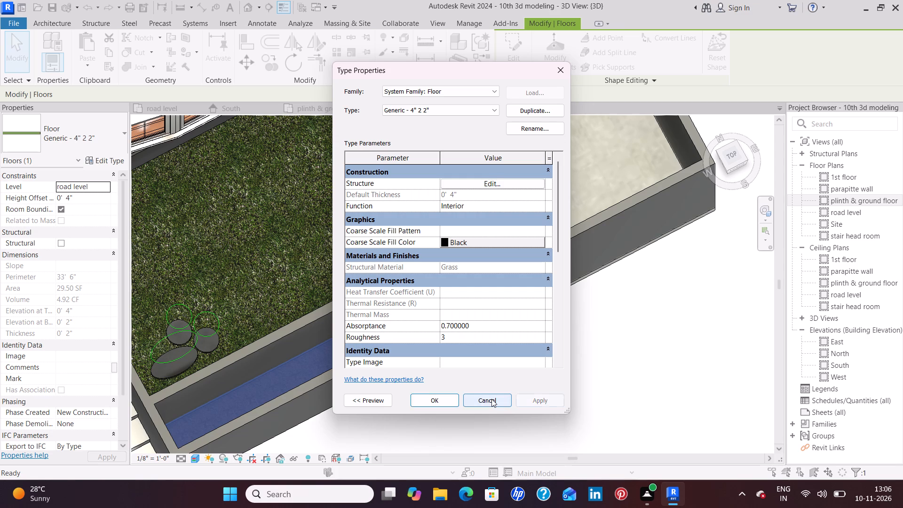
click(491, 399)
click(412, 421)
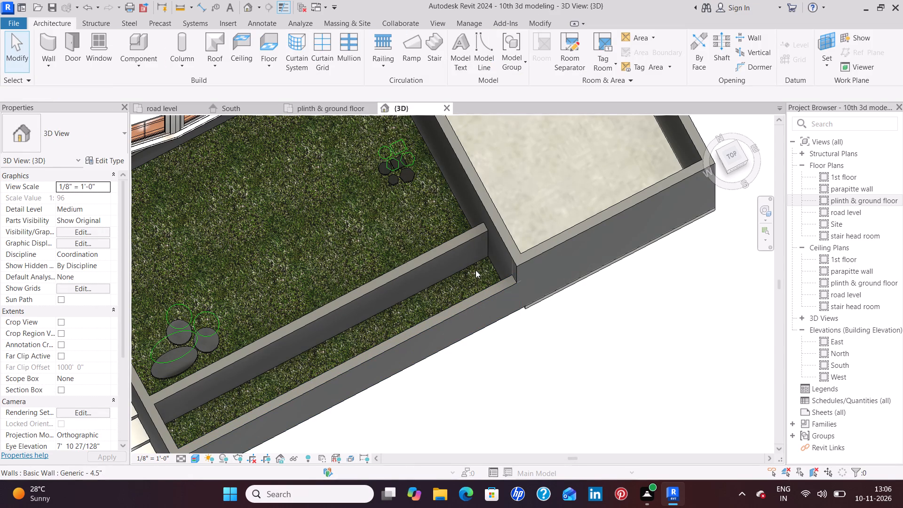
Examine the front planter's grass strip against its surrounding walls from above and from the front.
click(491, 262)
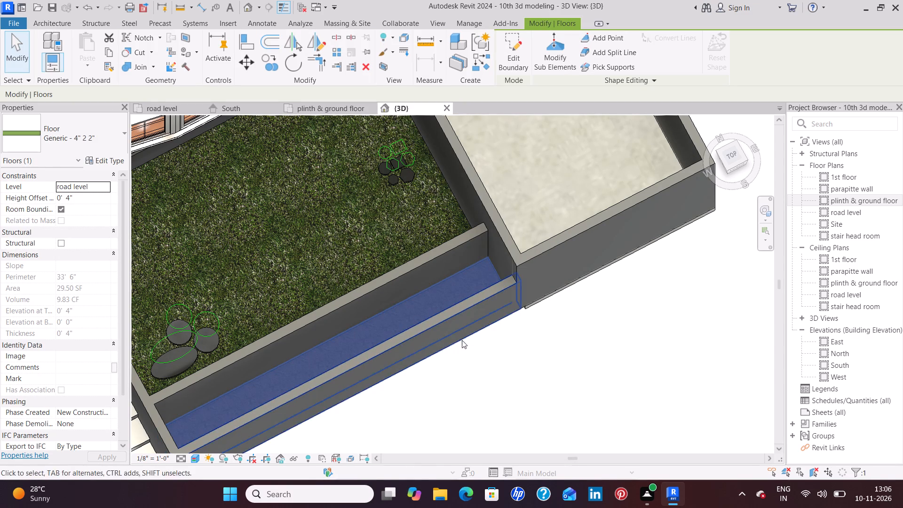
shift+middle_click(518, 364)
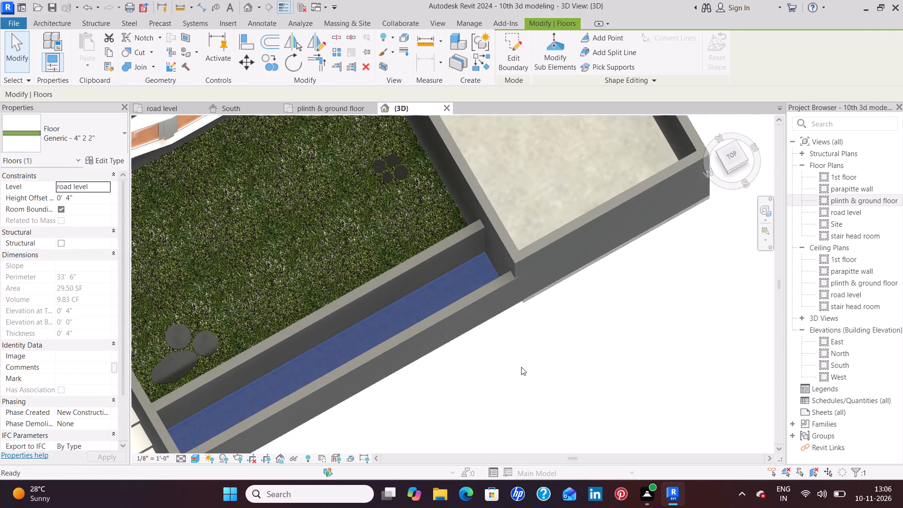
click(521, 368)
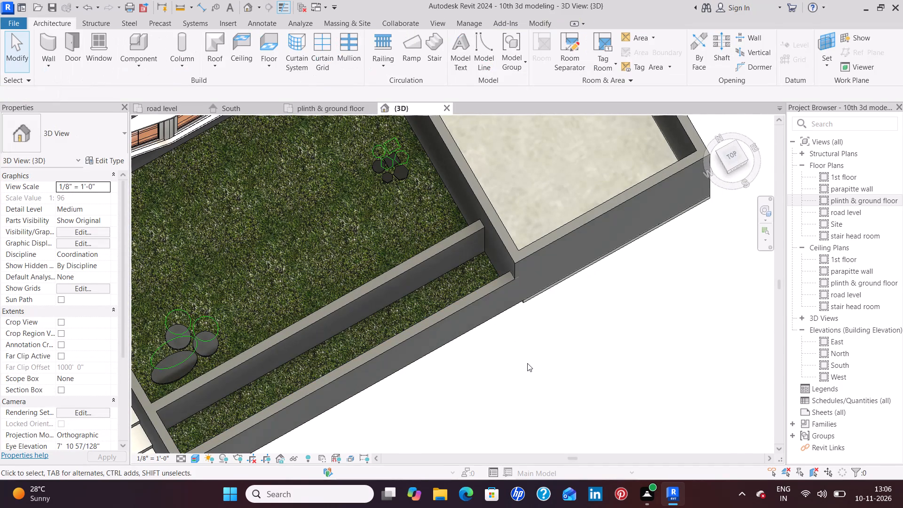
middle_drag(525, 364, 505, 346)
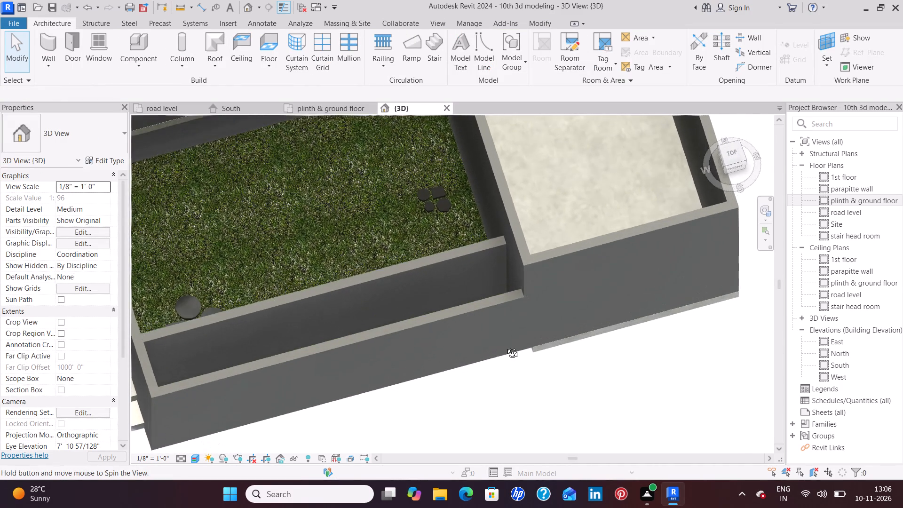
middle_drag(505, 346, 510, 368)
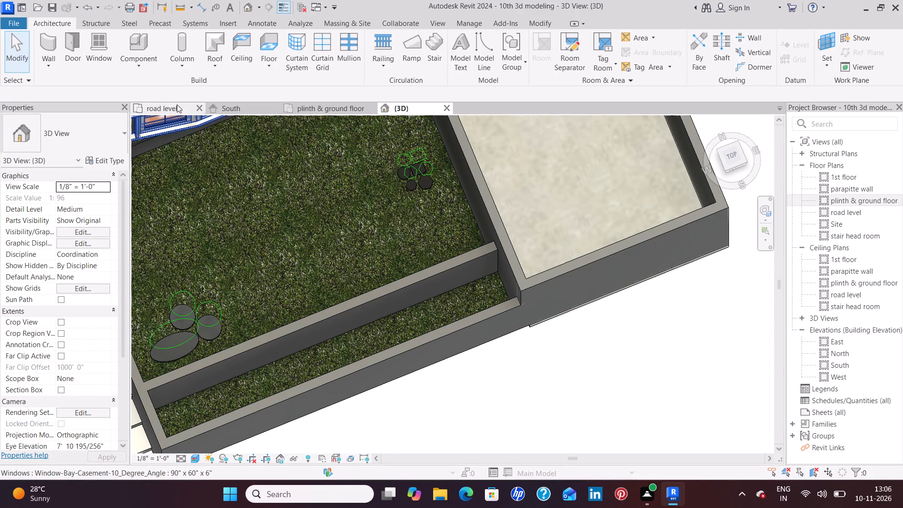
scroll(238, 182, down, 4)
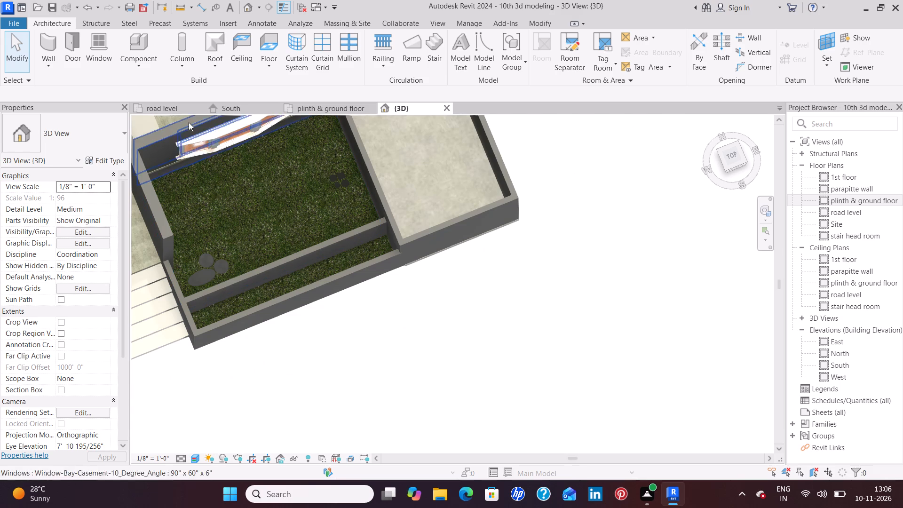
In the road level plan, load the RPC Plant - Tropical family from the Planting library folder as a component.
click(162, 107)
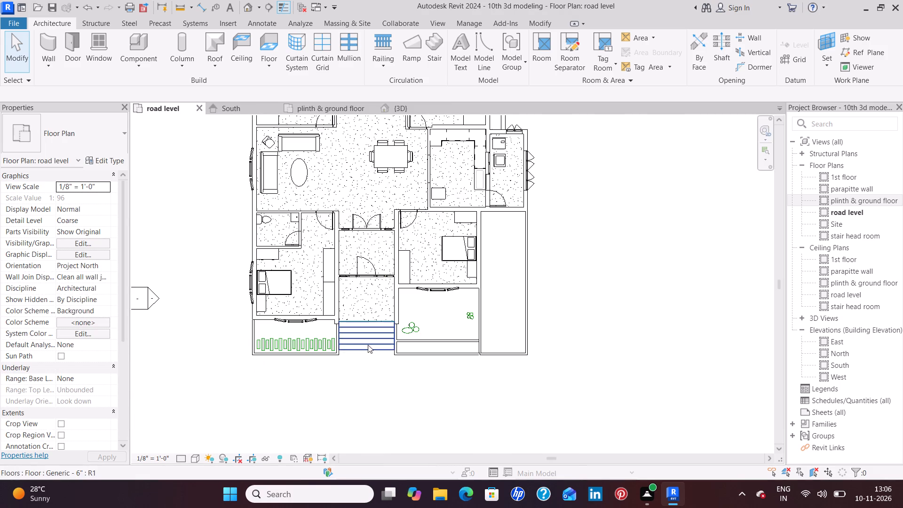
scroll(342, 340, up, 6)
middle_drag(523, 276, 499, 243)
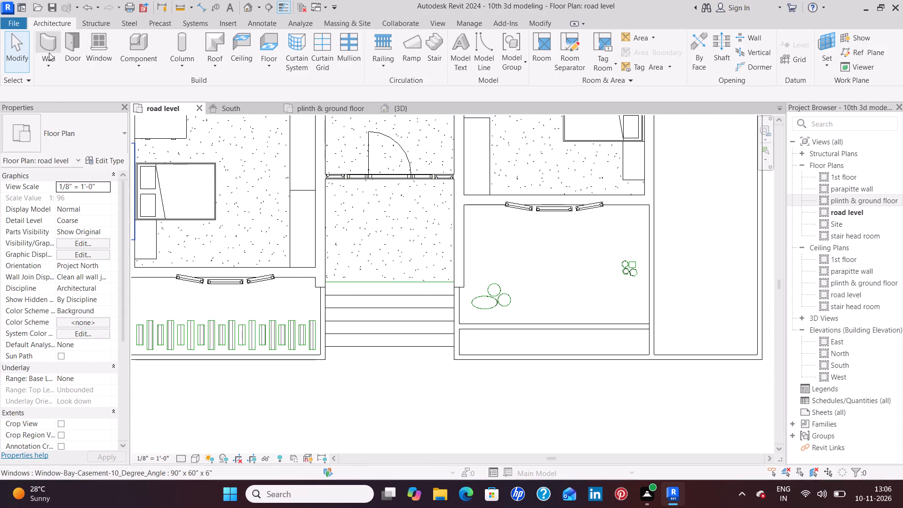
click(143, 47)
click(508, 51)
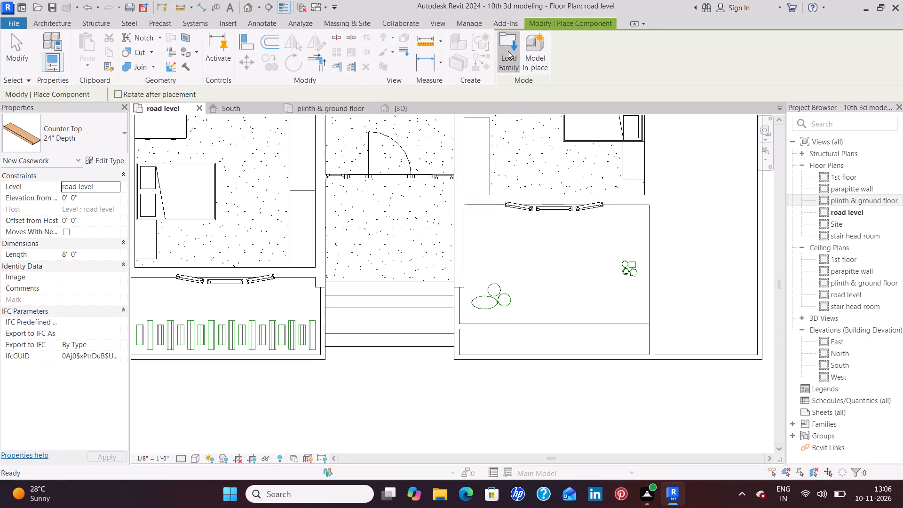
scroll(357, 243, down, 2)
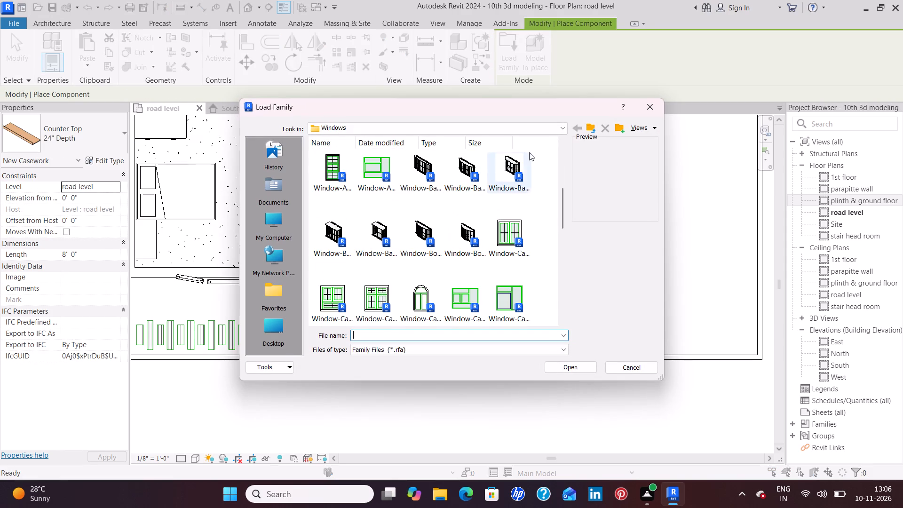
click(592, 121)
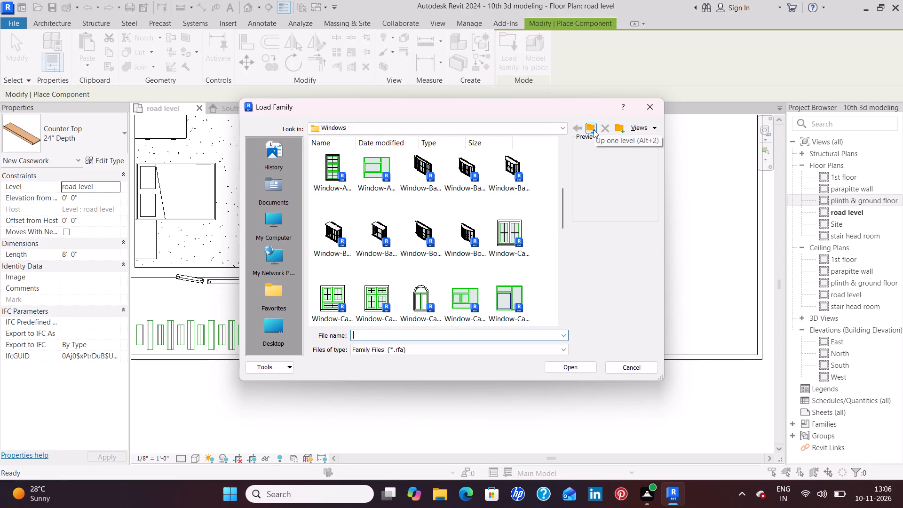
click(594, 130)
scroll(424, 252, down, 2)
double_click(415, 246)
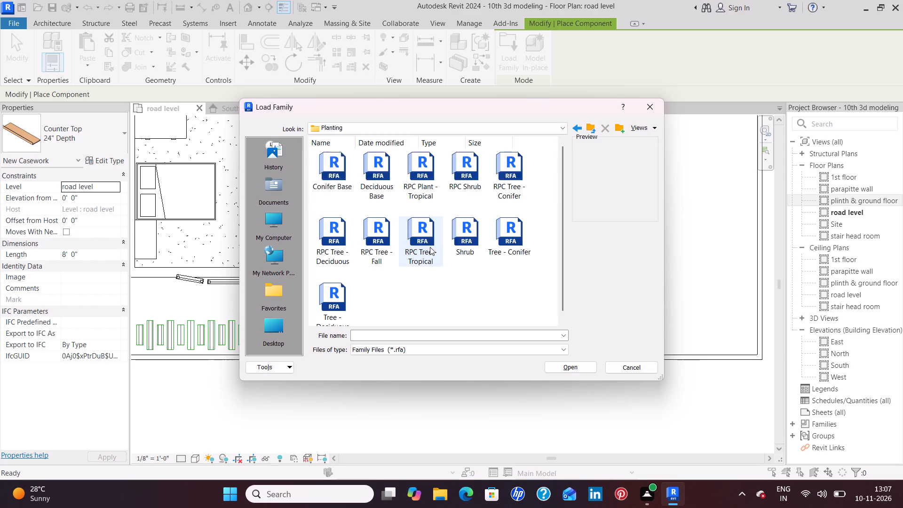
click(406, 182)
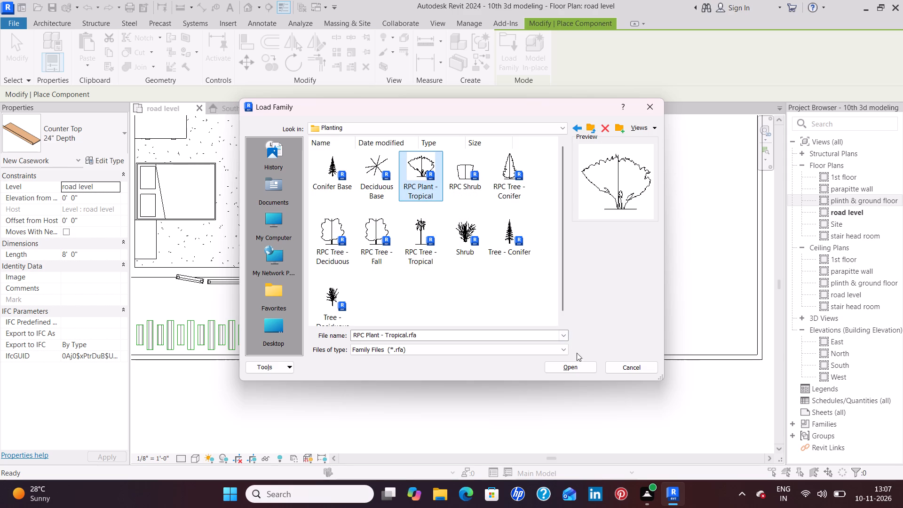
click(581, 365)
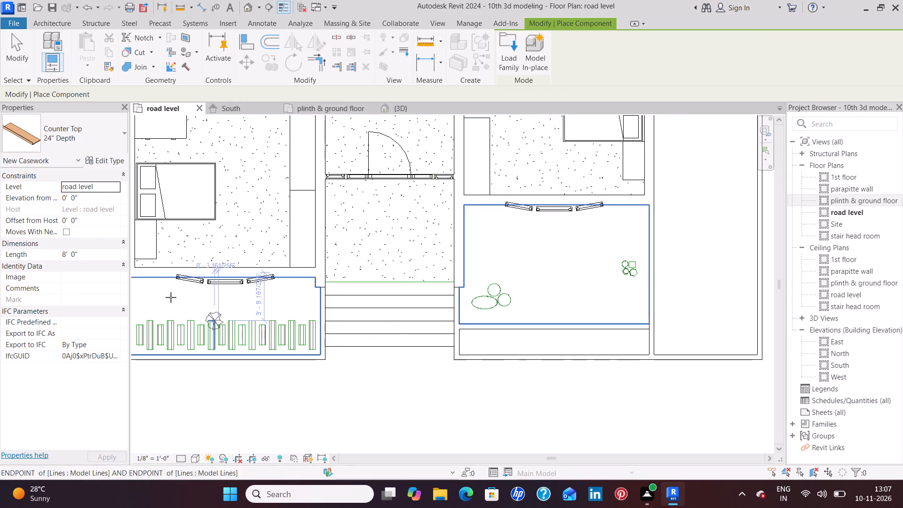
Place a row of six Crane Lily - 3' plants beneath the bay window in the slatted front bed, about 2' from the house wall.
click(114, 141)
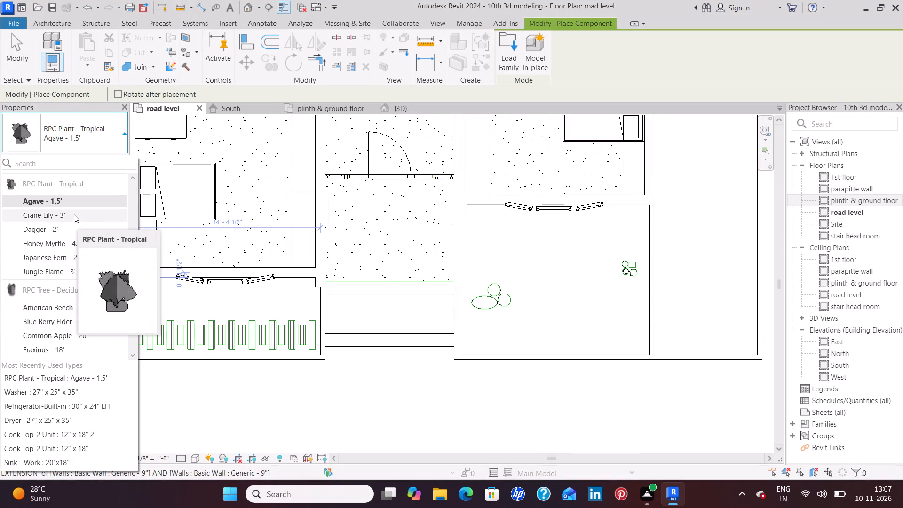
click(74, 214)
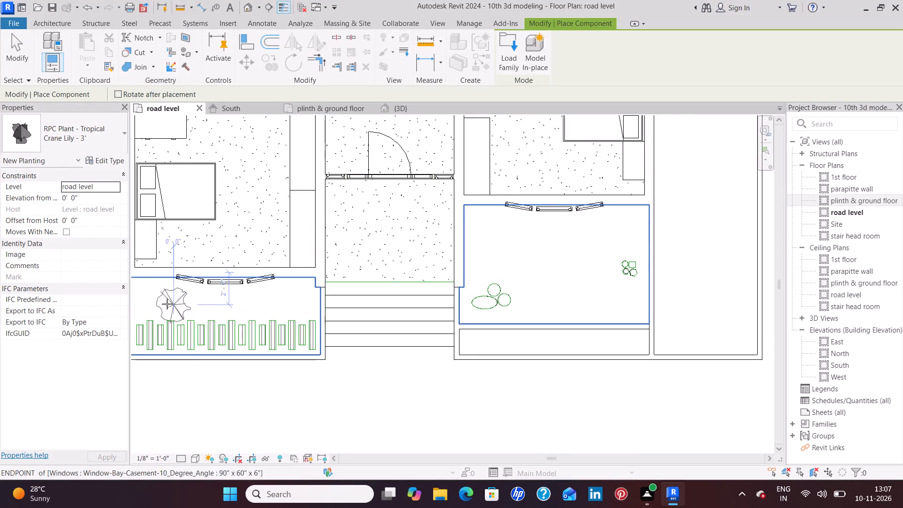
middle_drag(166, 303, 273, 307)
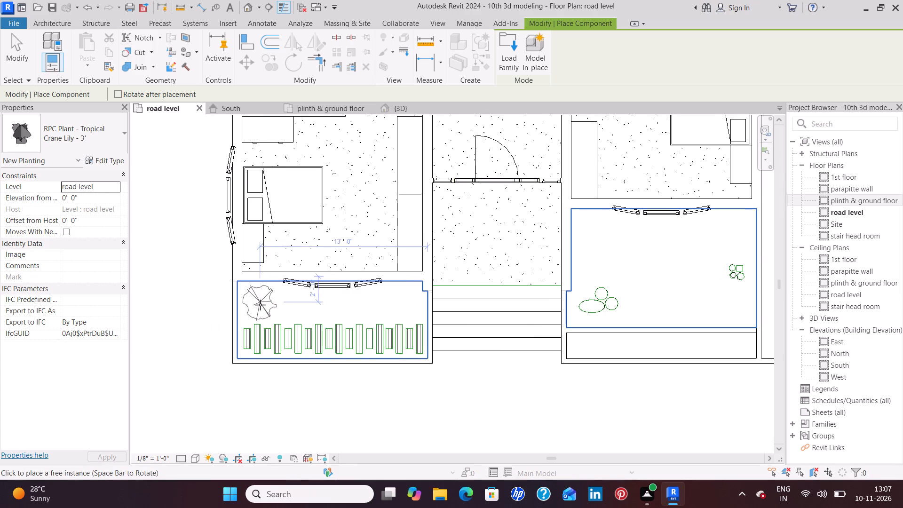
click(260, 305)
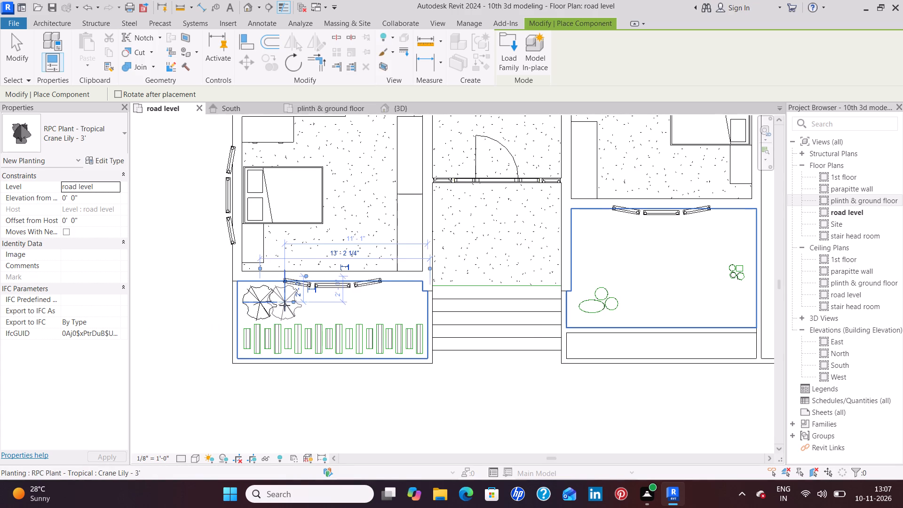
click(285, 305)
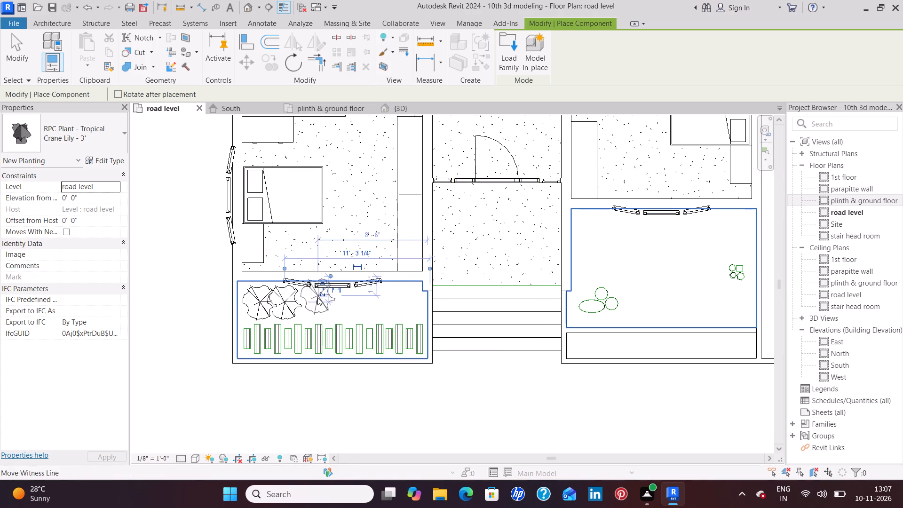
click(312, 300)
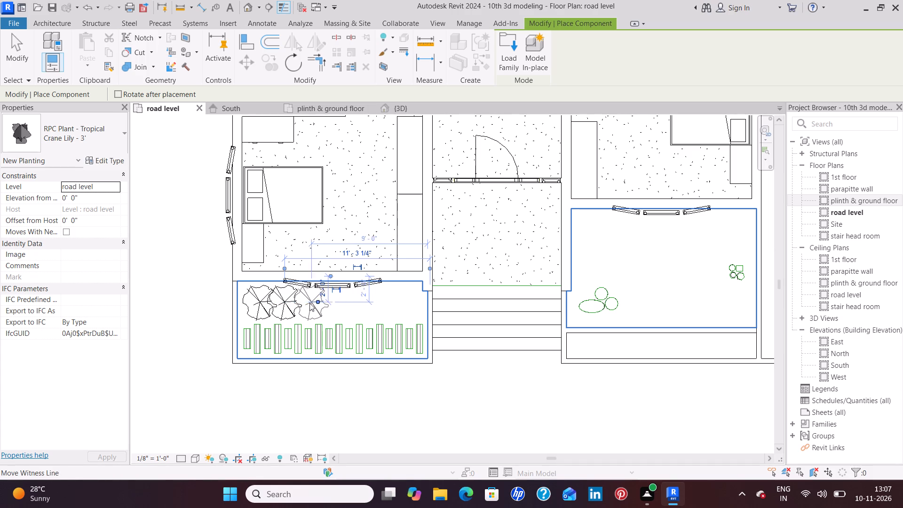
click(312, 300)
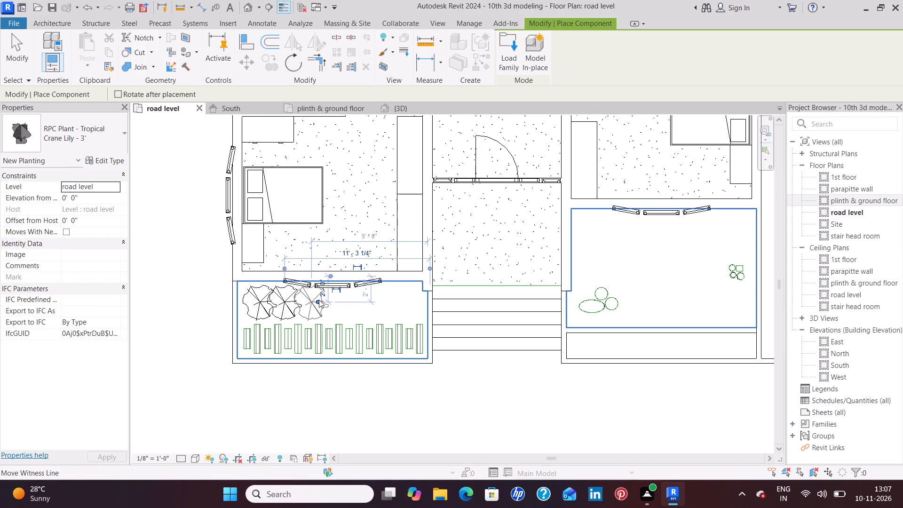
click(411, 301)
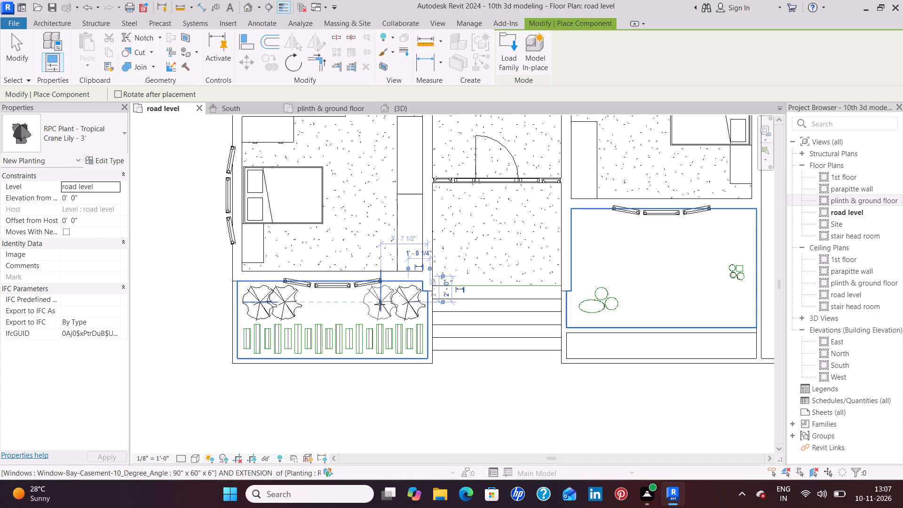
click(380, 304)
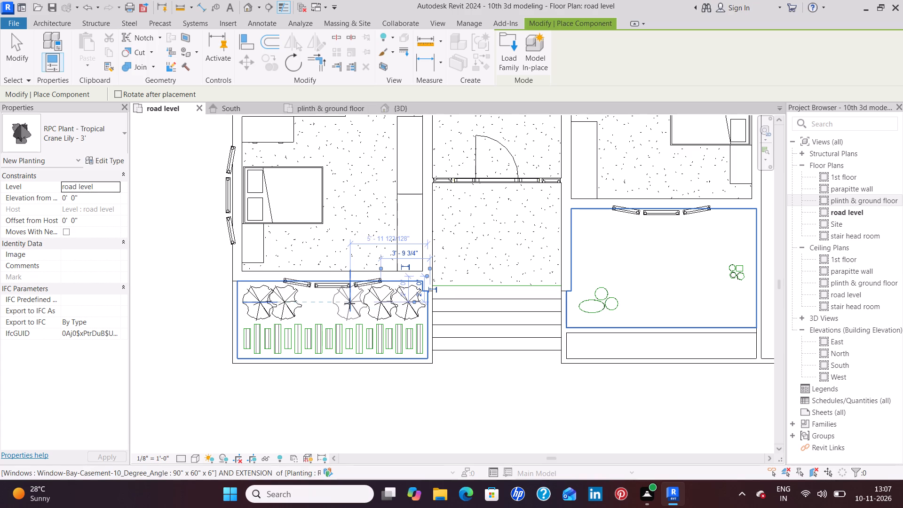
click(349, 303)
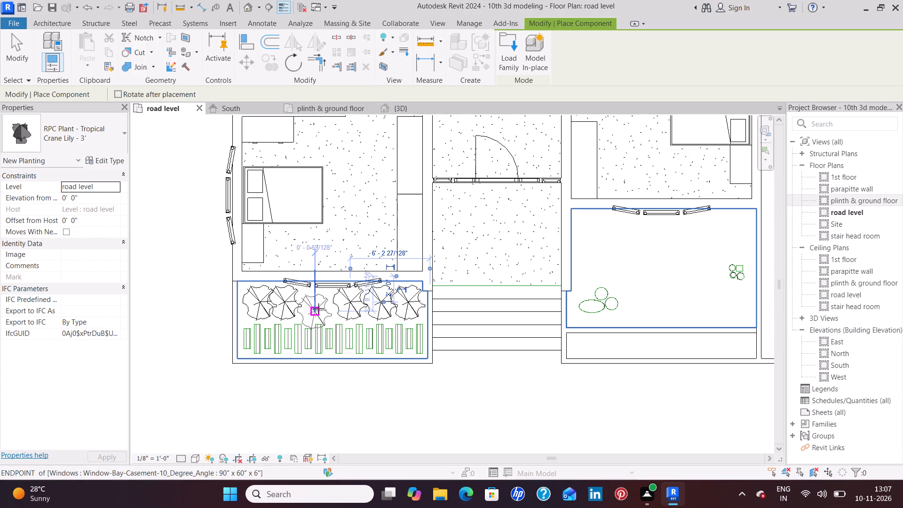
click(320, 307)
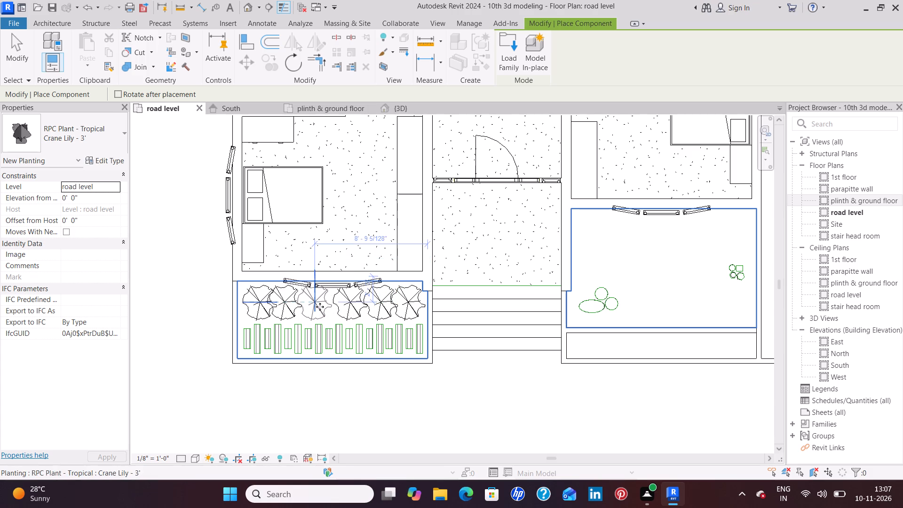
key(Escape)
key(Escape)
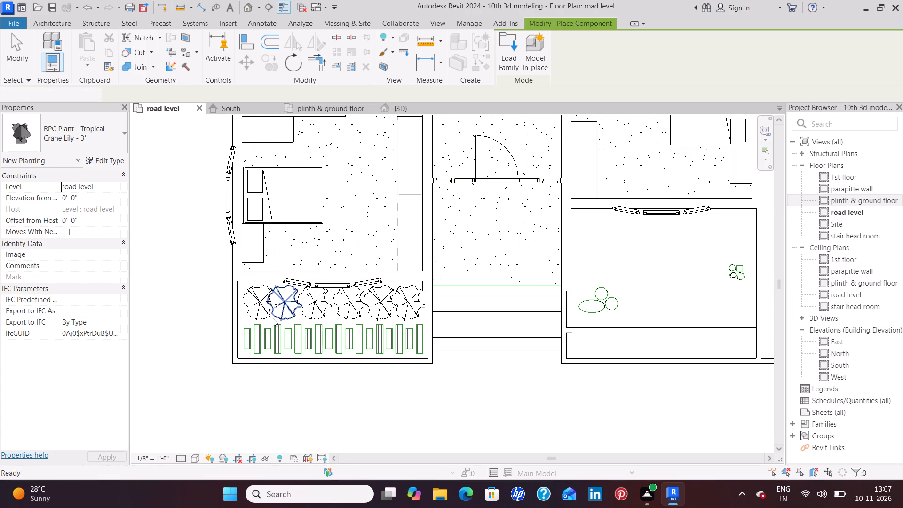
scroll(314, 313, up, 3)
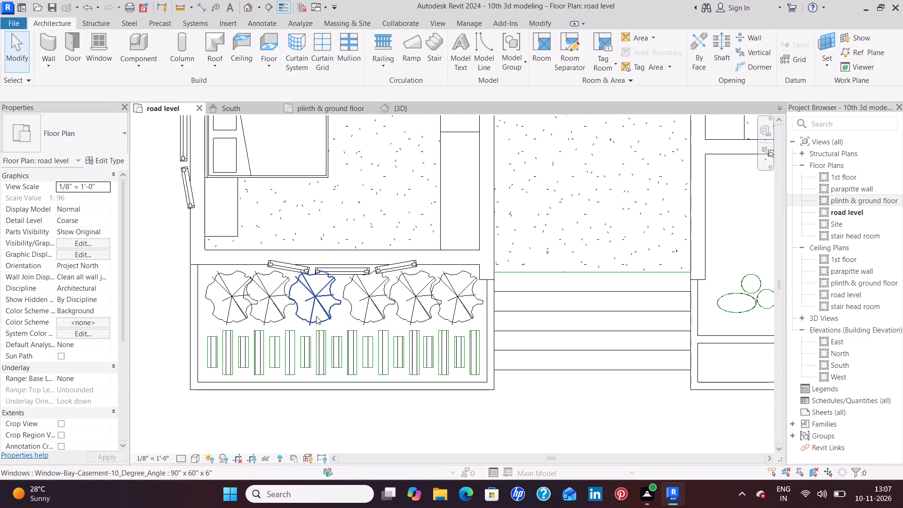
Nudge the third Crane Lily from the west end of the front row eastward, closer to the fourth plant, to even out the gap.
click(317, 316)
scroll(304, 292, up, 7)
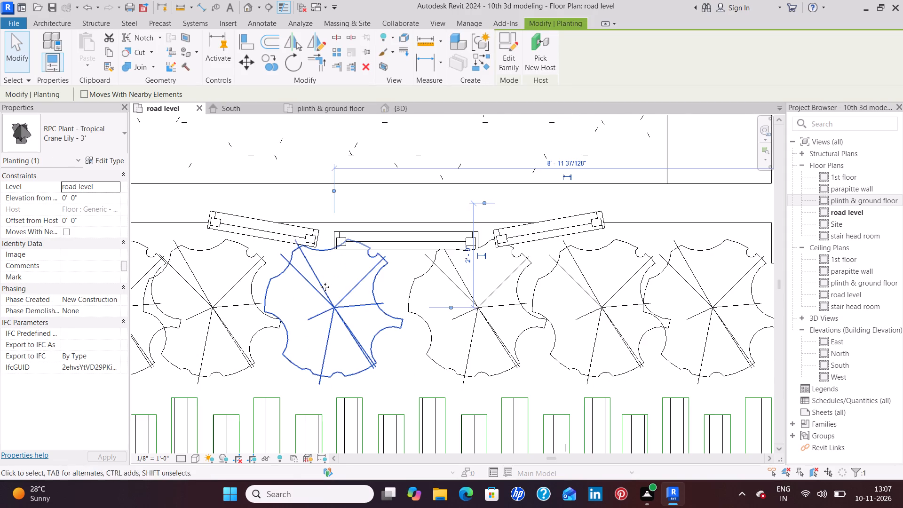
middle_drag(316, 301, 380, 303)
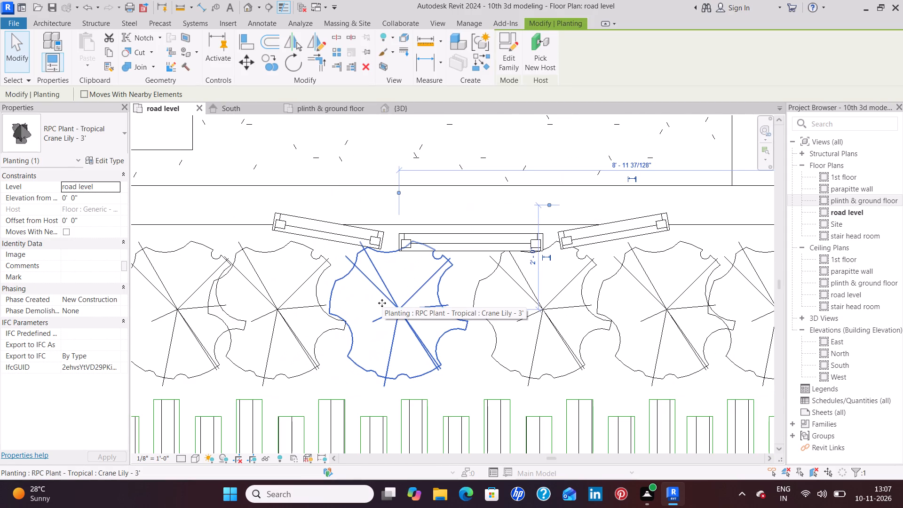
key(Right)
key(Right)
key(Right)
key(Right)
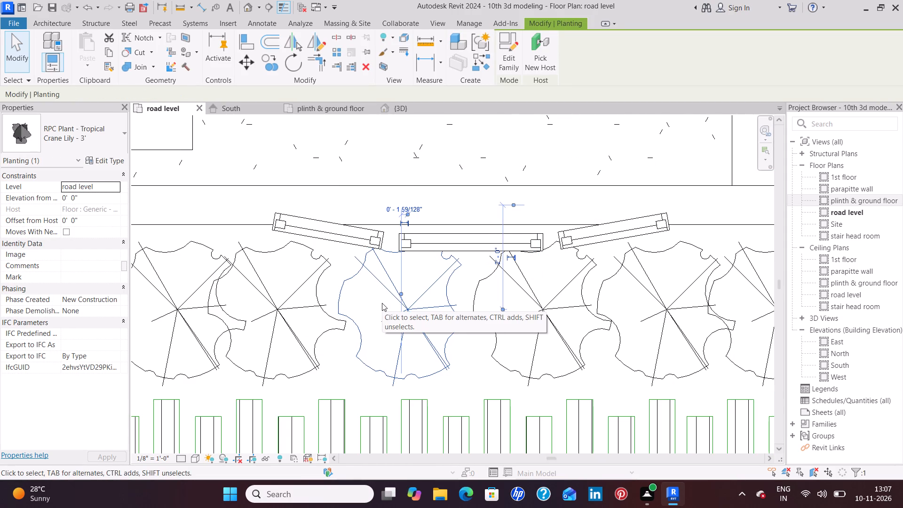
key(Right)
key(Right)
key(Right)
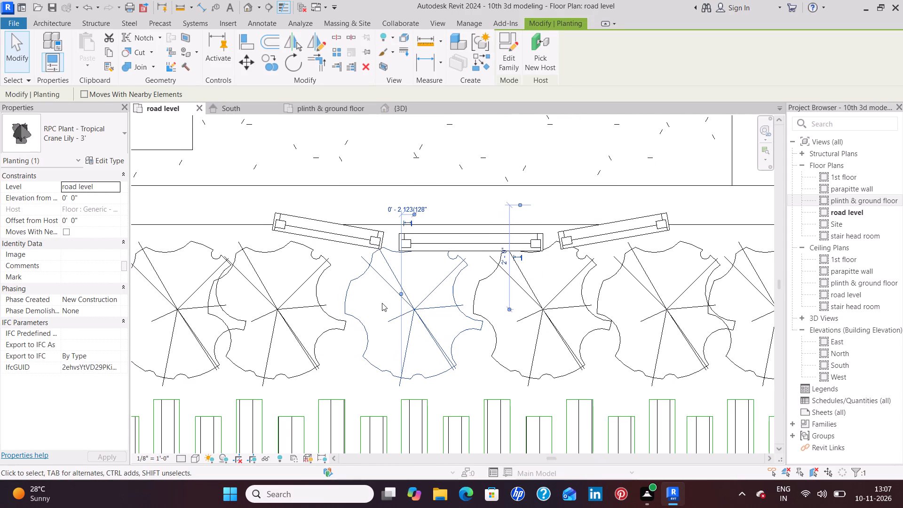
key(Right)
key(Right)
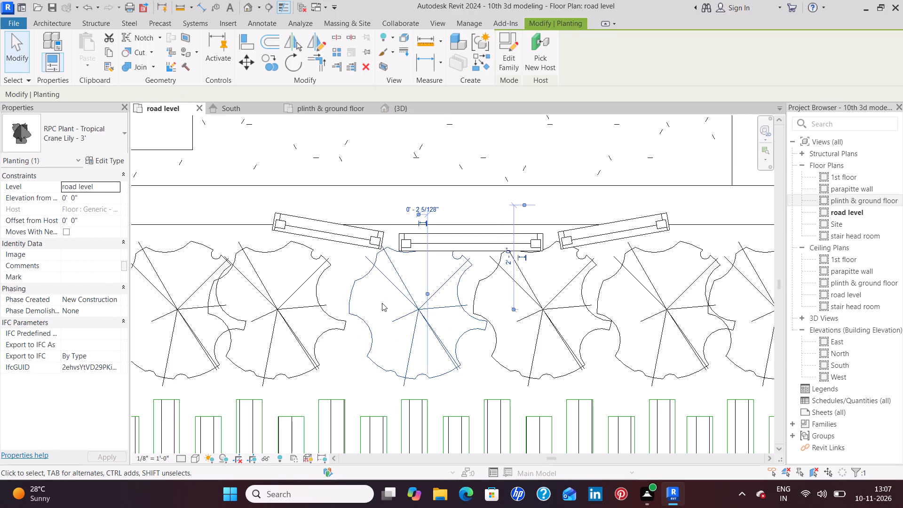
key(Right)
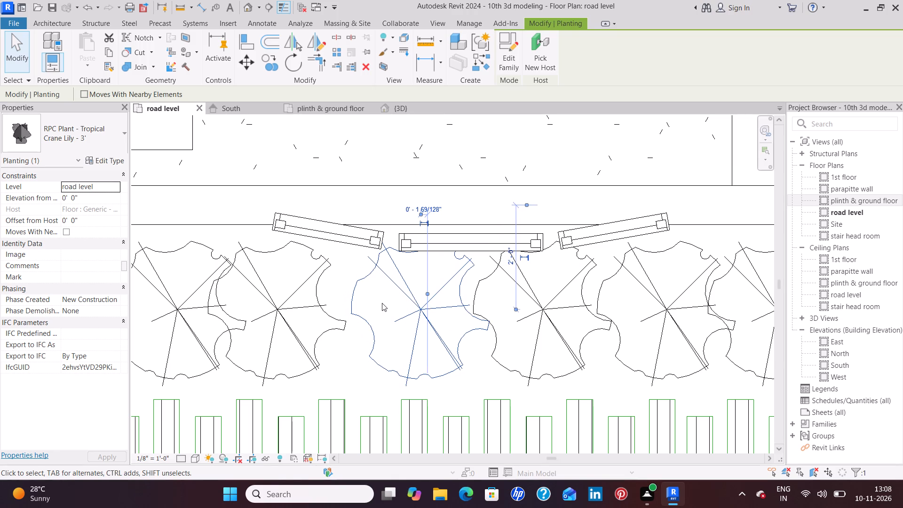
Nudge the second Crane Lily from the west end eastward so it sits evenly between its neighbouring plants, and clear the selection.
click(285, 323)
key(Right)
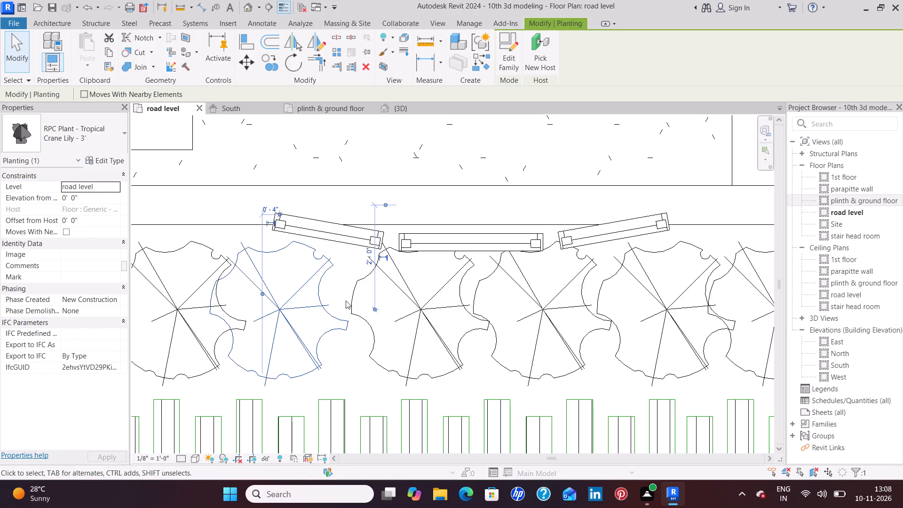
key(Right)
key(Right)
key(Right)
key(Right)
key(Right)
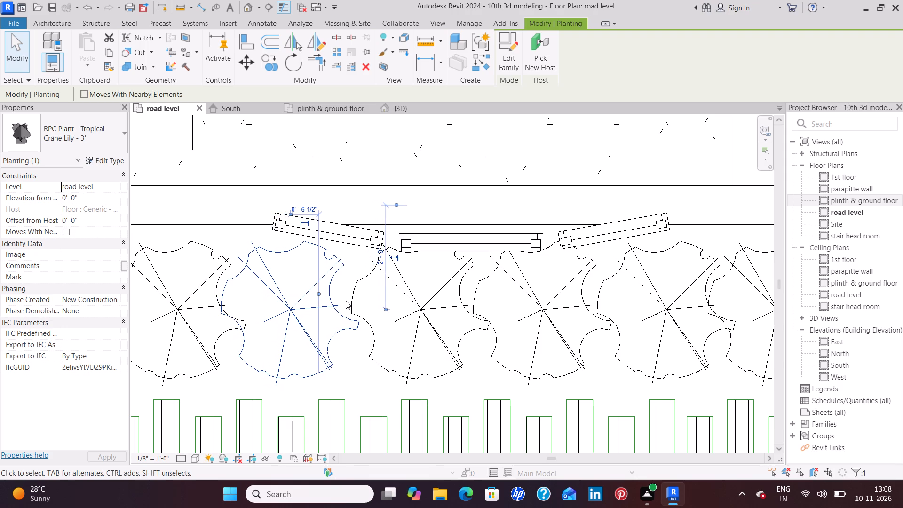
key(Right)
key(Right)
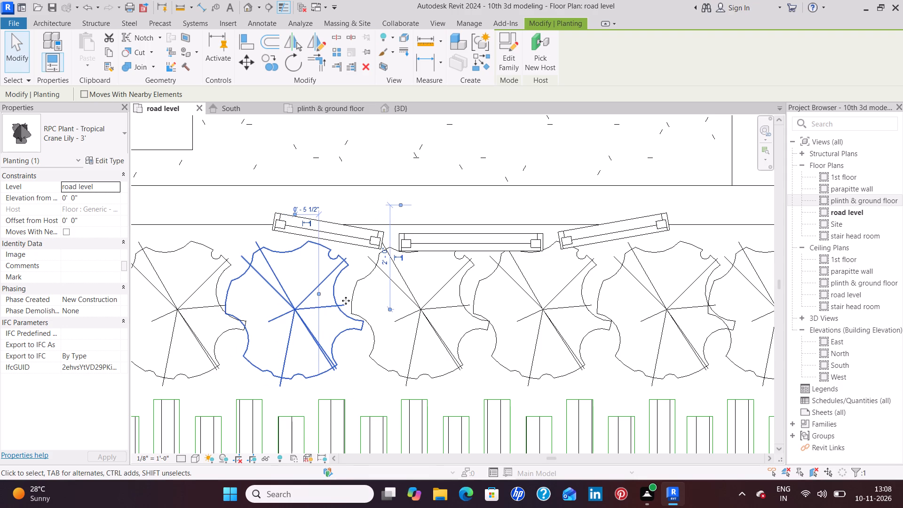
key(Right)
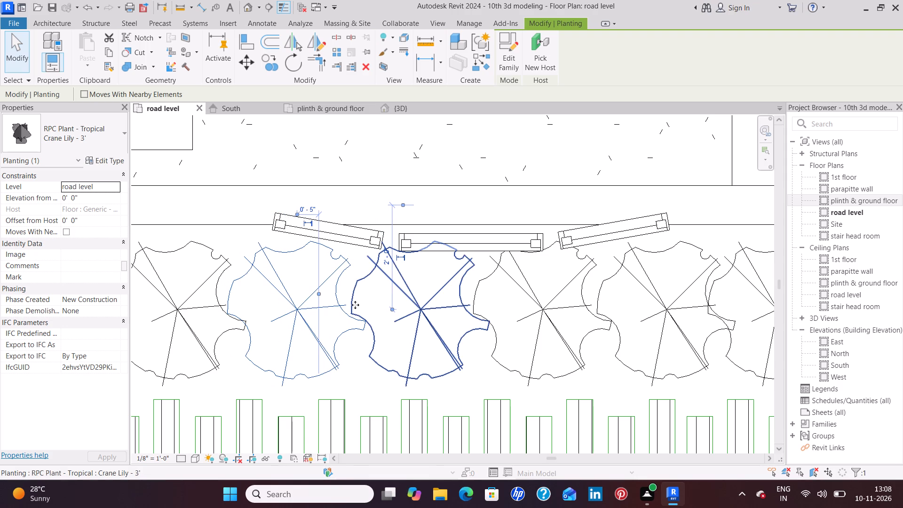
click(485, 389)
scroll(481, 376, down, 4)
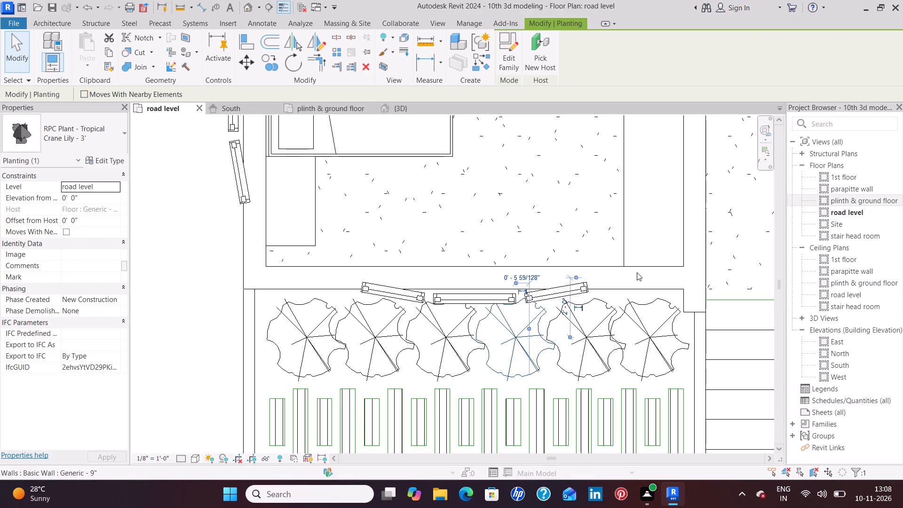
click(499, 242)
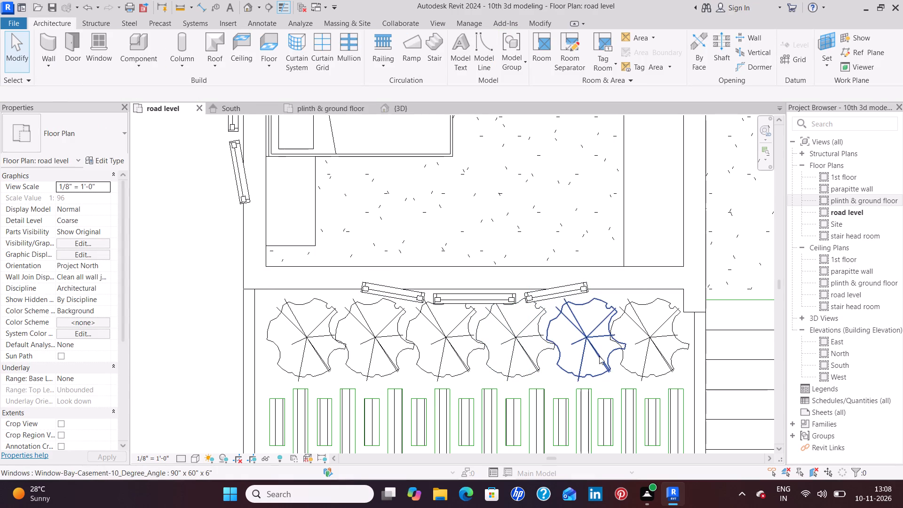
Load the RPC Shrub family from the Planting library folder as a component.
scroll(599, 356, down, 3)
middle_drag(694, 301, 421, 373)
scroll(411, 369, down, 3)
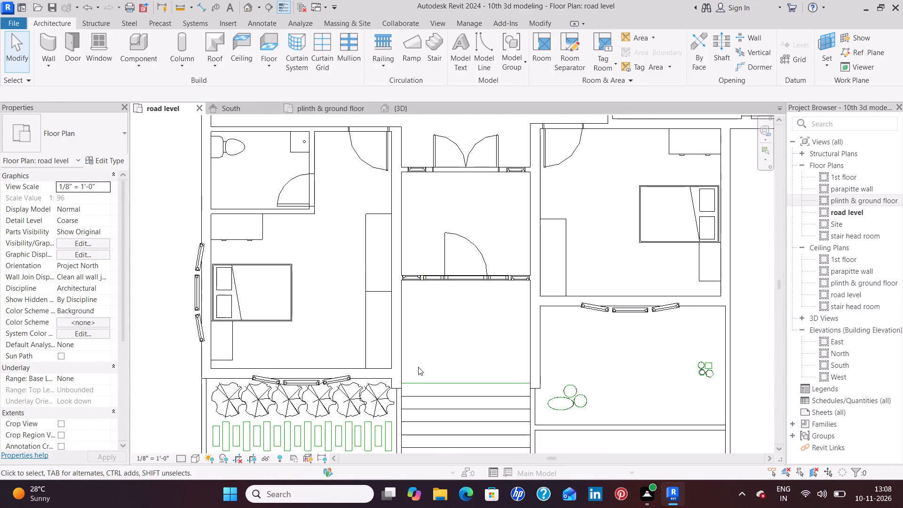
middle_drag(568, 346, 437, 310)
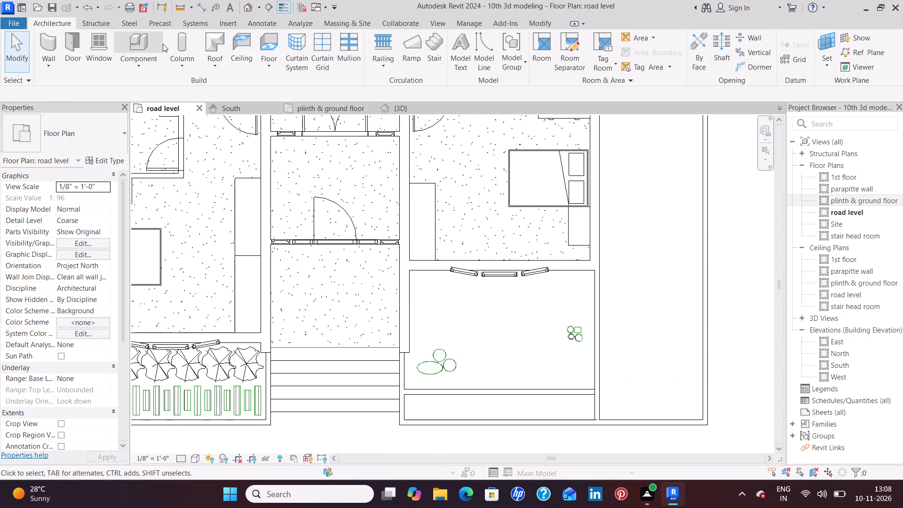
click(138, 42)
click(106, 145)
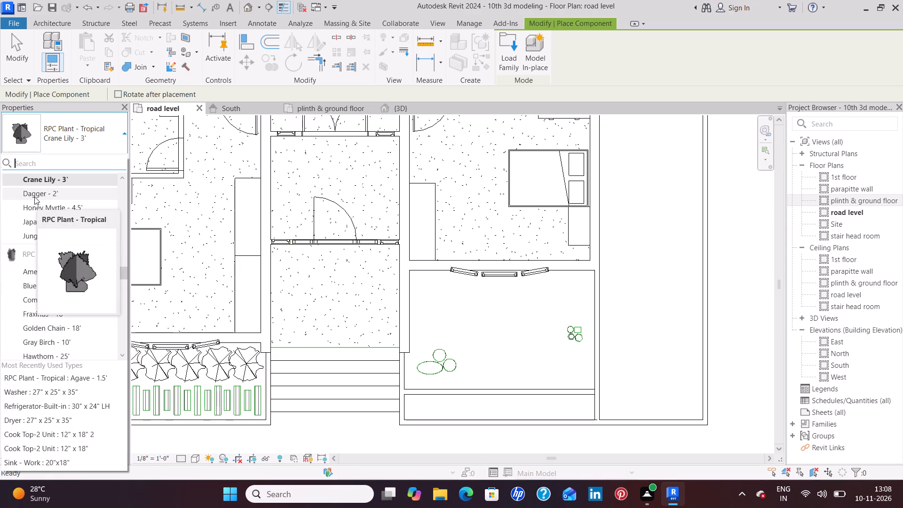
click(512, 59)
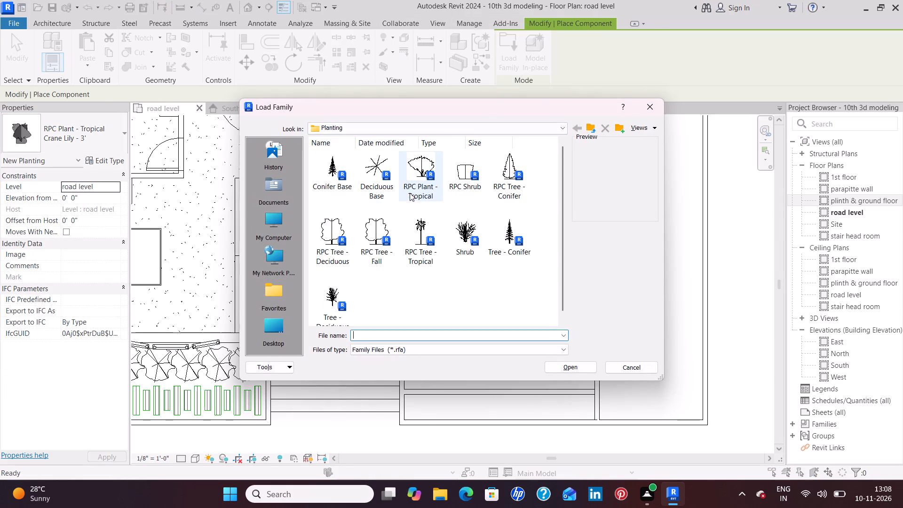
click(467, 180)
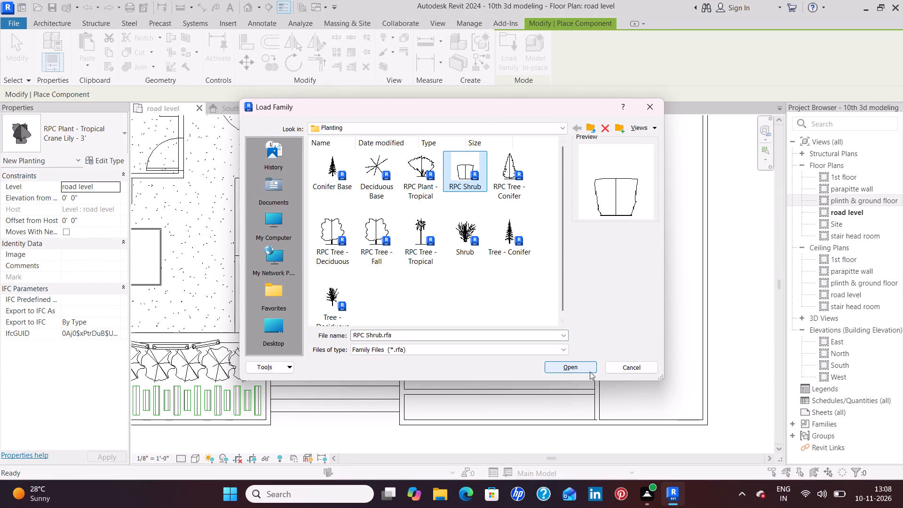
click(589, 372)
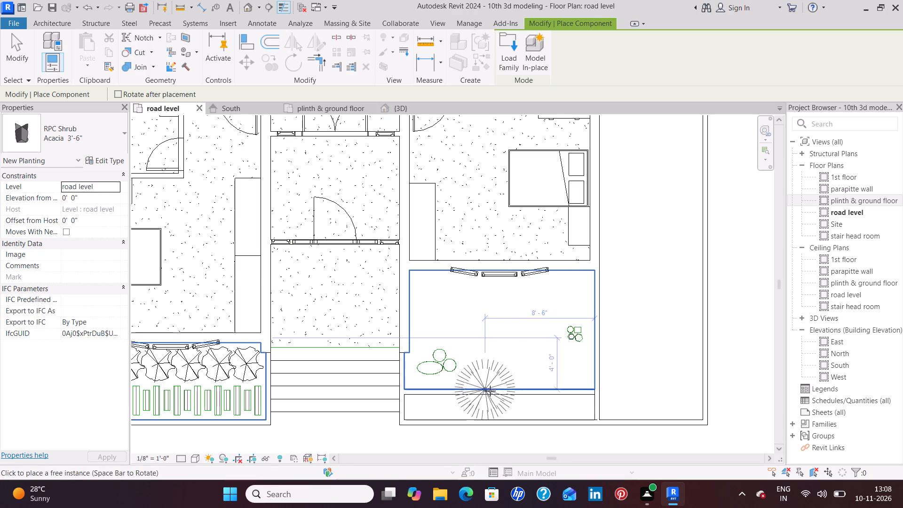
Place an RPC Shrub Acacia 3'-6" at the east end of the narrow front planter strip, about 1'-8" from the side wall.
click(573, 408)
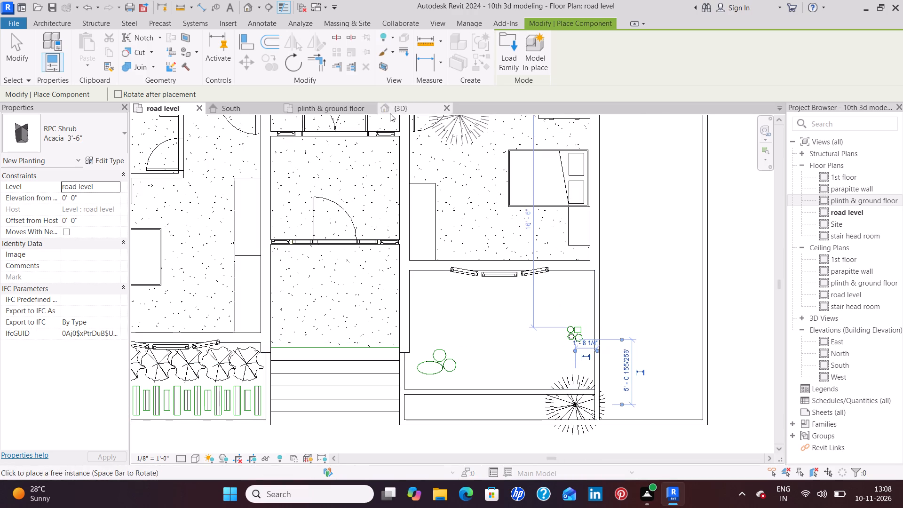
Examine the Acacia shrub in the narrow front planter strip in 3D, from above and from the front and side.
click(409, 109)
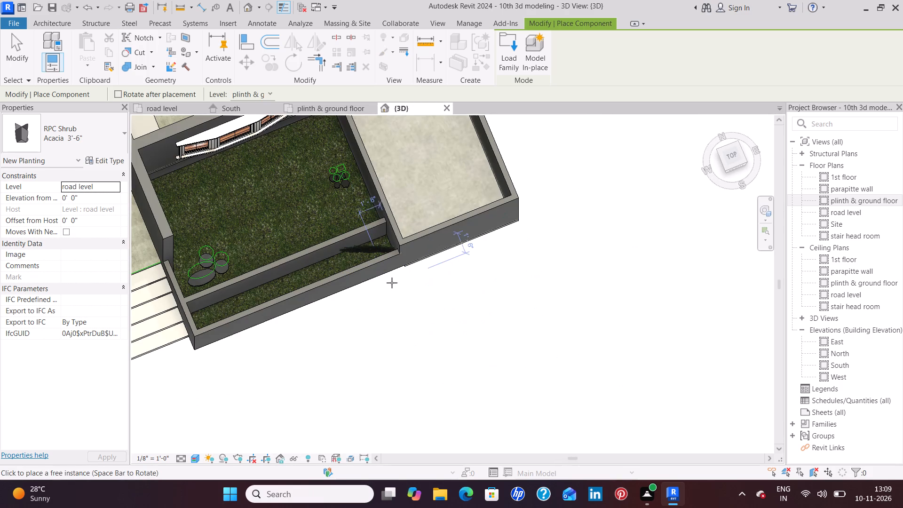
middle_drag(435, 365, 431, 254)
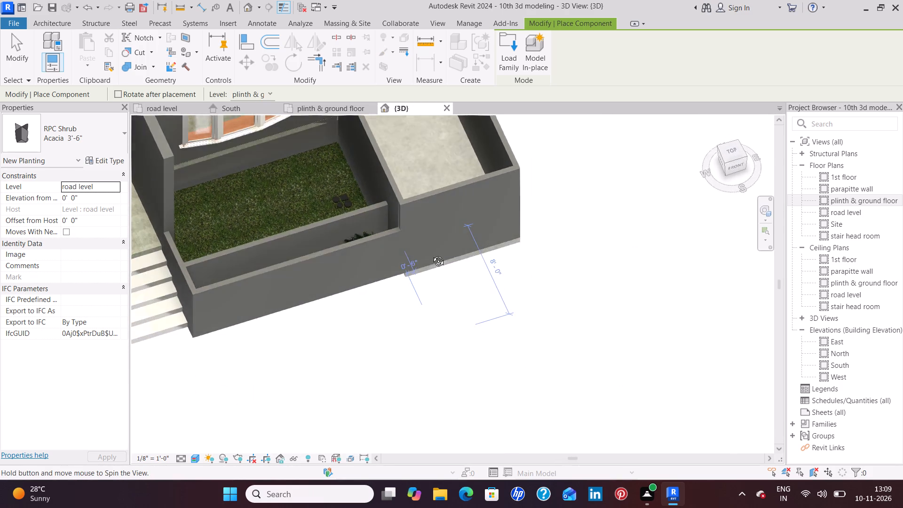
middle_drag(431, 254, 486, 361)
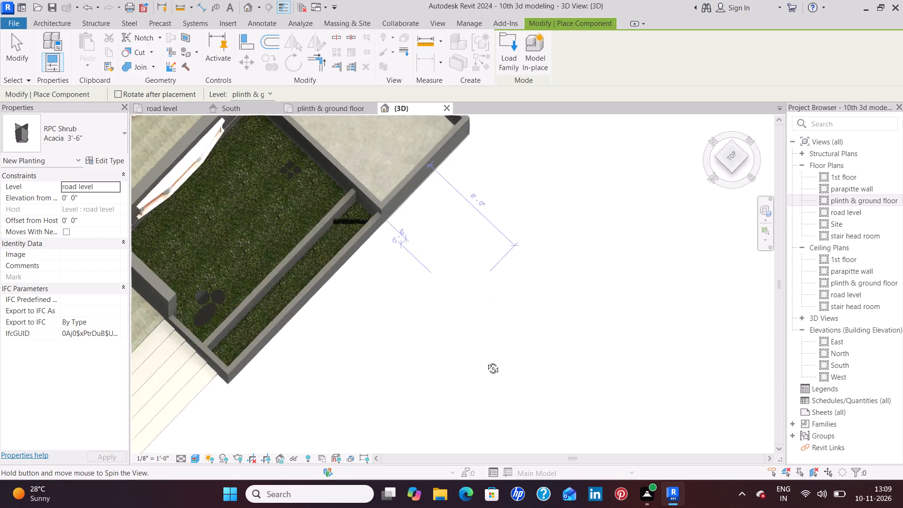
middle_drag(486, 361, 232, 228)
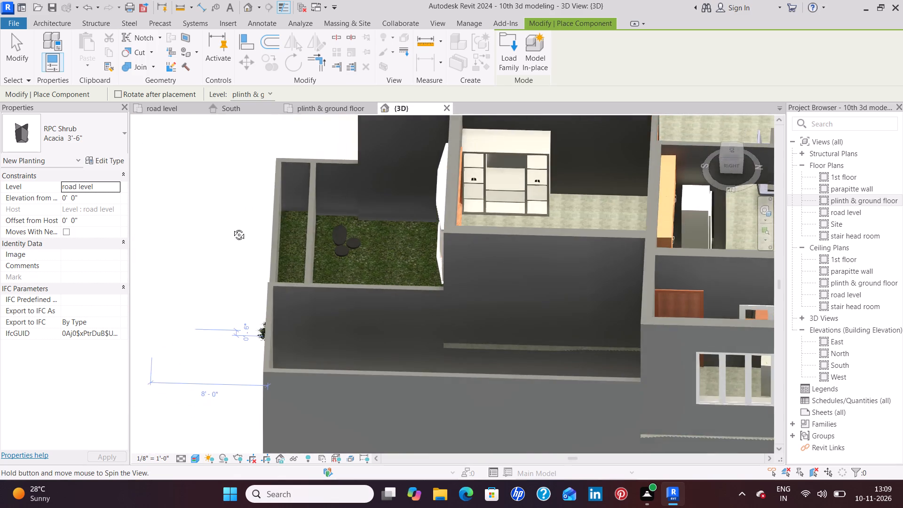
middle_drag(232, 228, 327, 299)
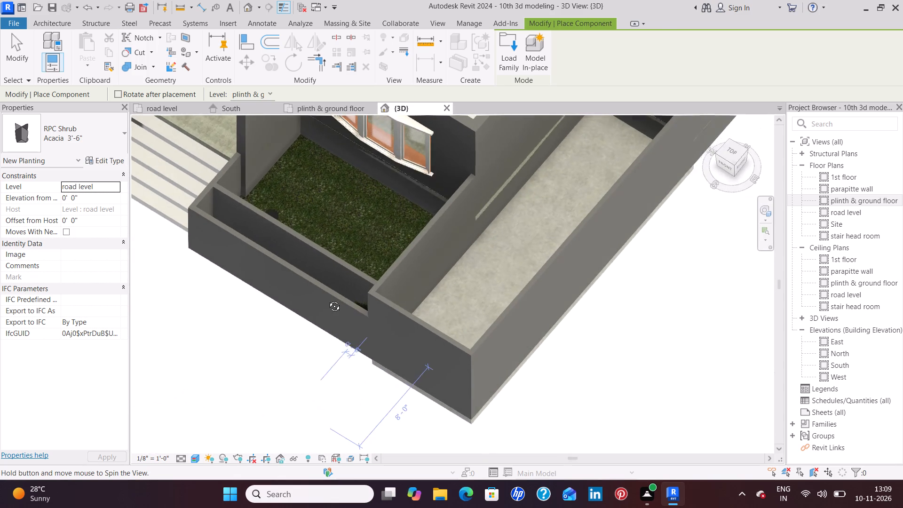
middle_drag(327, 299, 329, 308)
shift+scroll(329, 308, down, 3)
middle_drag(190, 333, 349, 302)
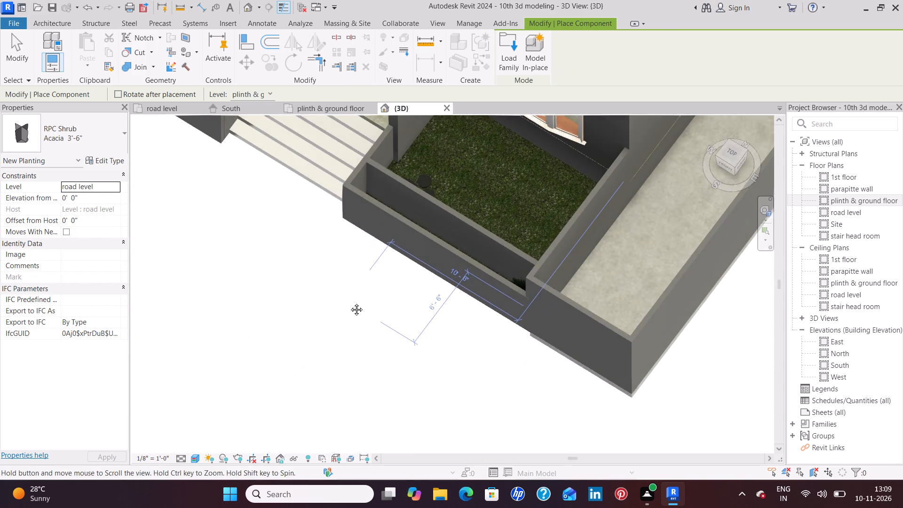
middle_drag(349, 302, 350, 302)
scroll(350, 302, down, 1)
shift+middle_drag(244, 230, 247, 208)
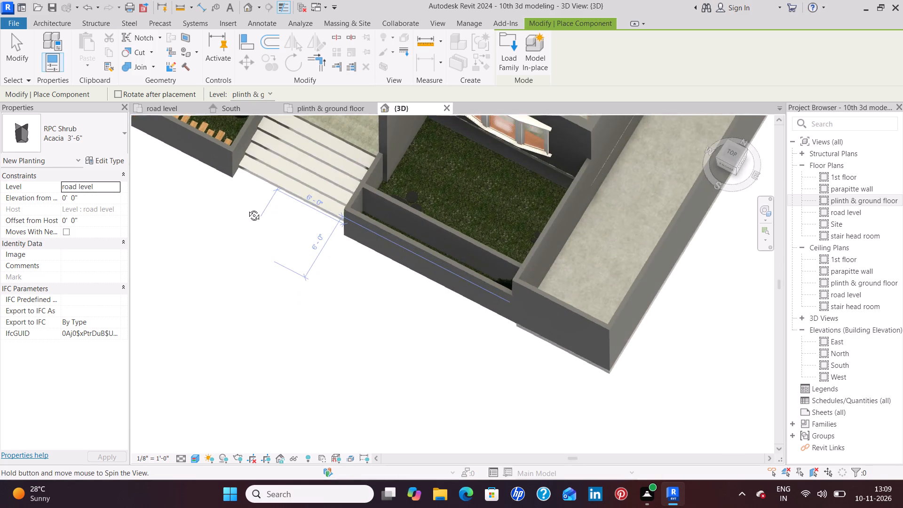
shift+middle_drag(247, 208, 342, 212)
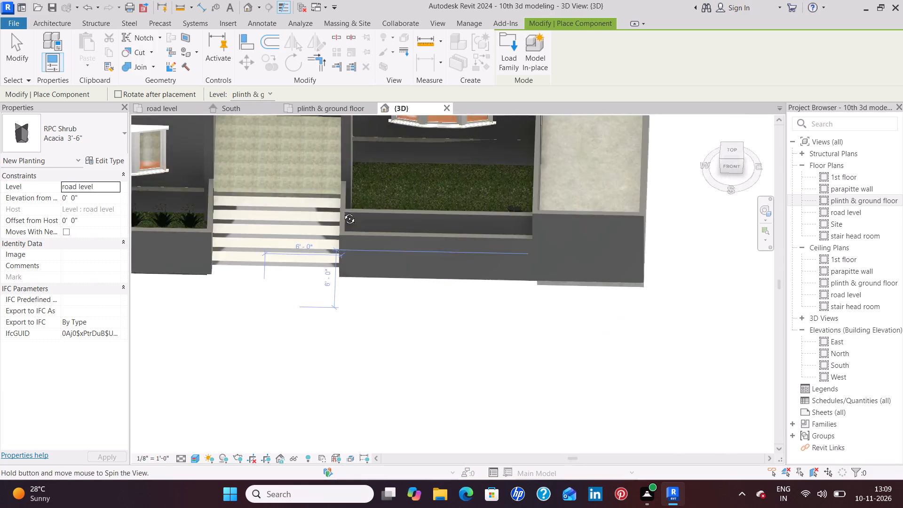
shift+middle_drag(342, 212, 335, 166)
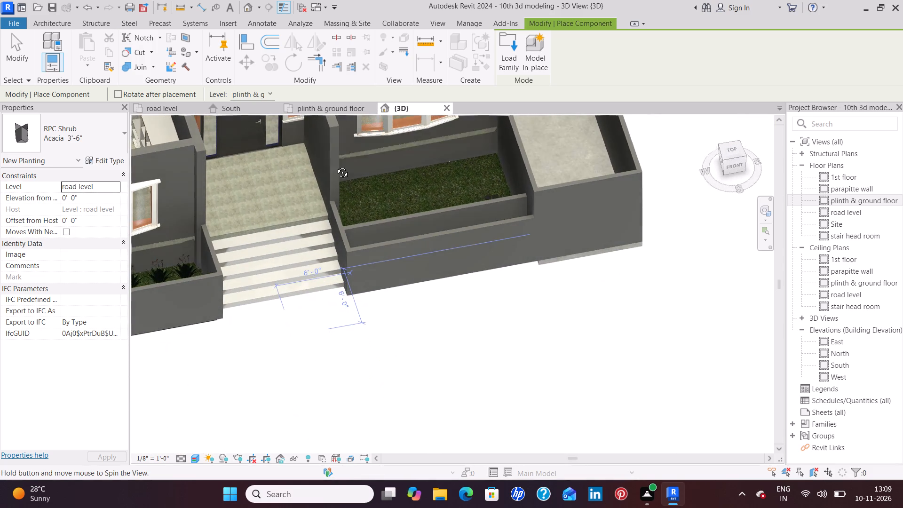
shift+middle_drag(335, 166, 301, 141)
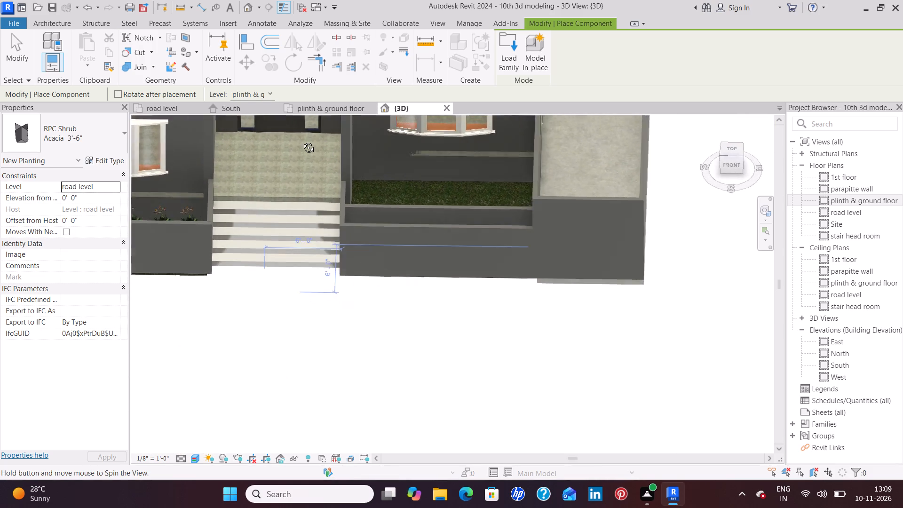
shift+middle_drag(301, 141, 236, 154)
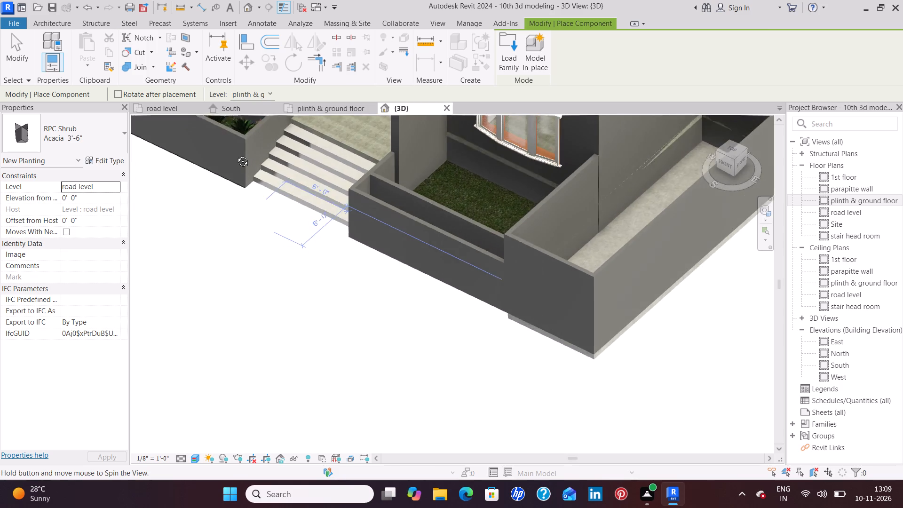
shift+middle_drag(236, 154, 293, 355)
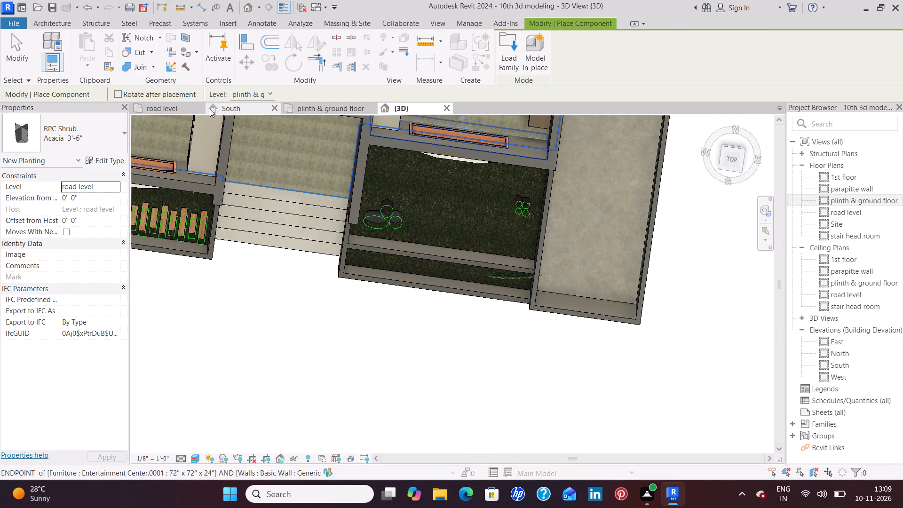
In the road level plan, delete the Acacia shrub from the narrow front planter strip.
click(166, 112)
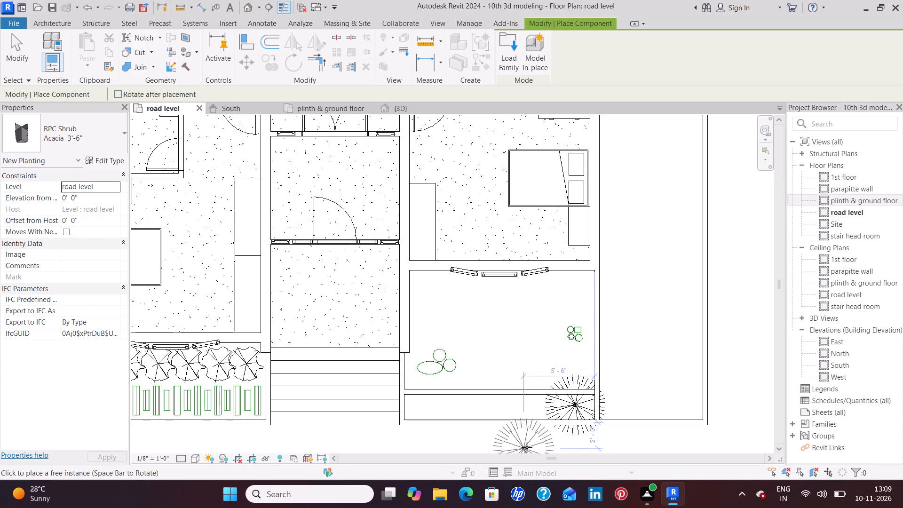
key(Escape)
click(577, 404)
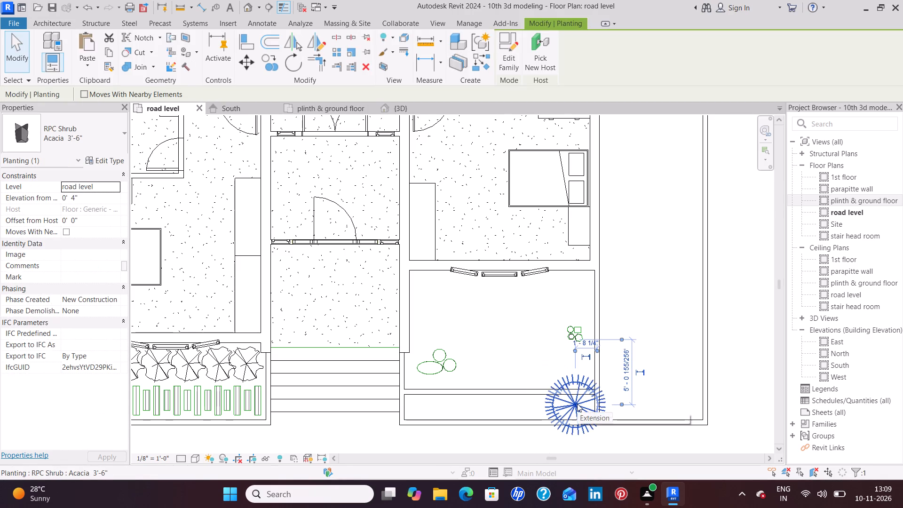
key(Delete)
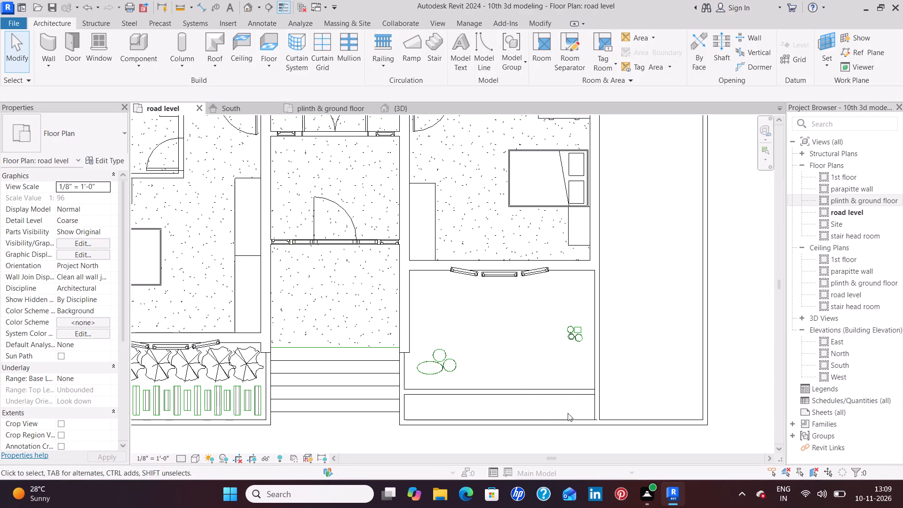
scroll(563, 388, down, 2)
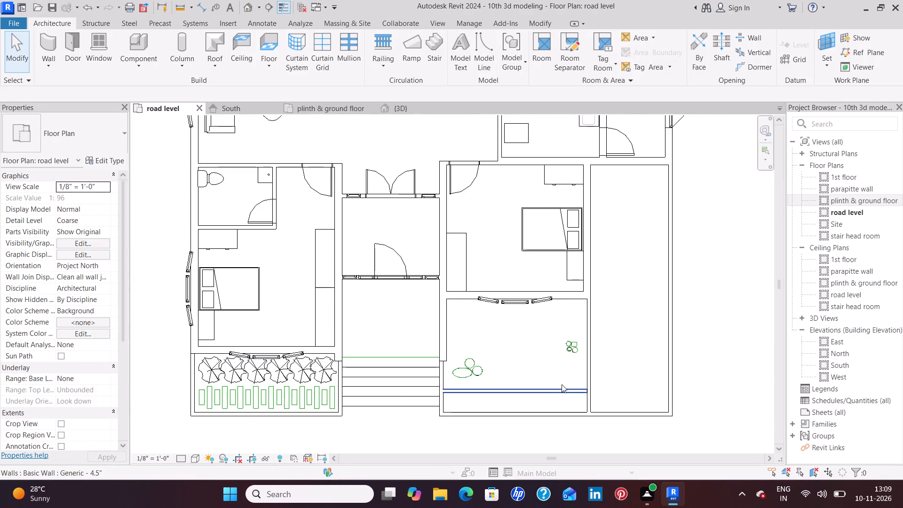
Examine the front planter beds in the road level plan and in 3D, up to the Crane Lily row beside the entrance steps.
scroll(562, 384, down, 4)
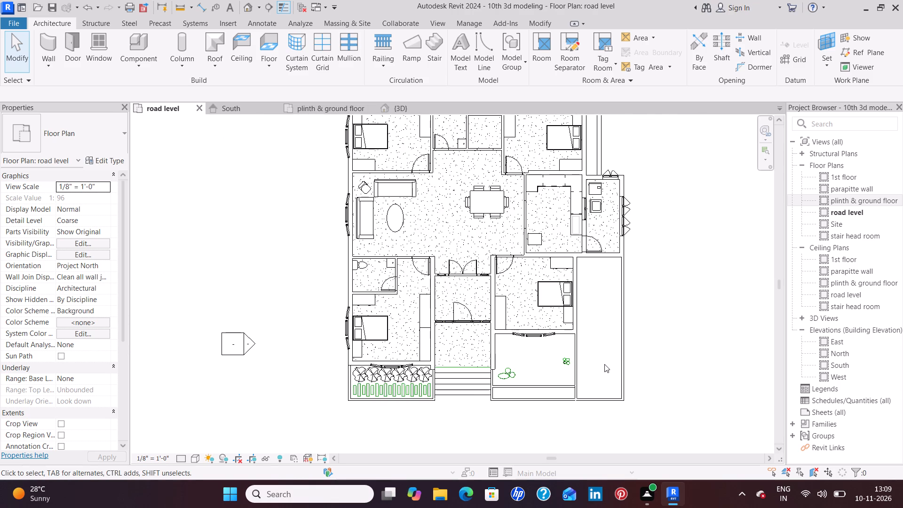
scroll(604, 364, up, 1)
scroll(551, 402, up, 7)
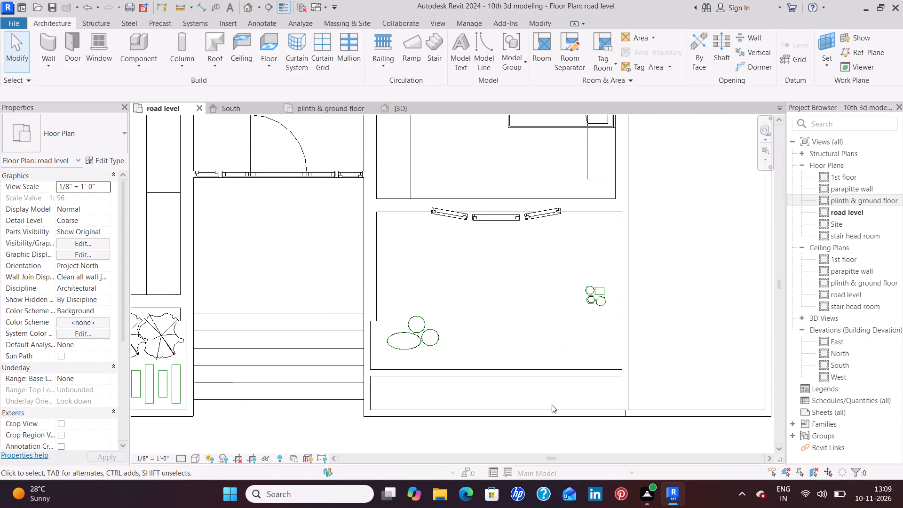
middle_drag(555, 400, 546, 375)
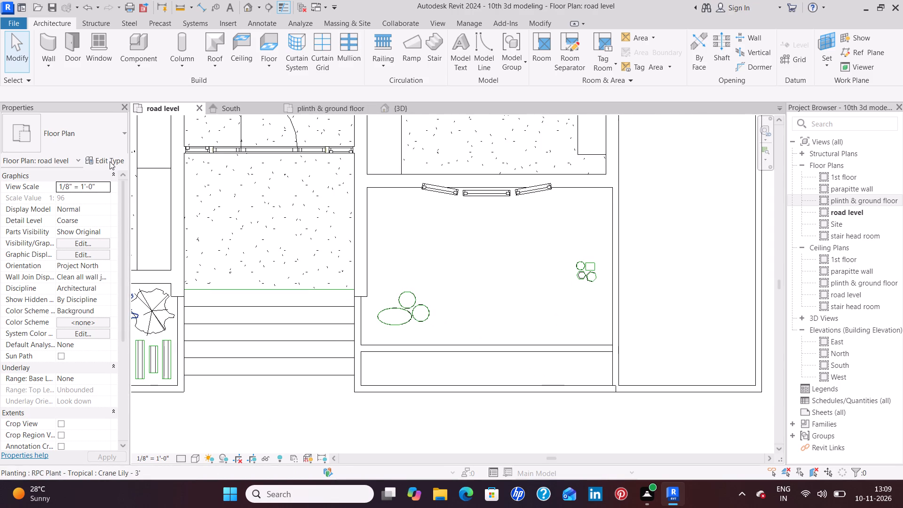
scroll(217, 369, down, 3)
middle_drag(214, 367, 374, 338)
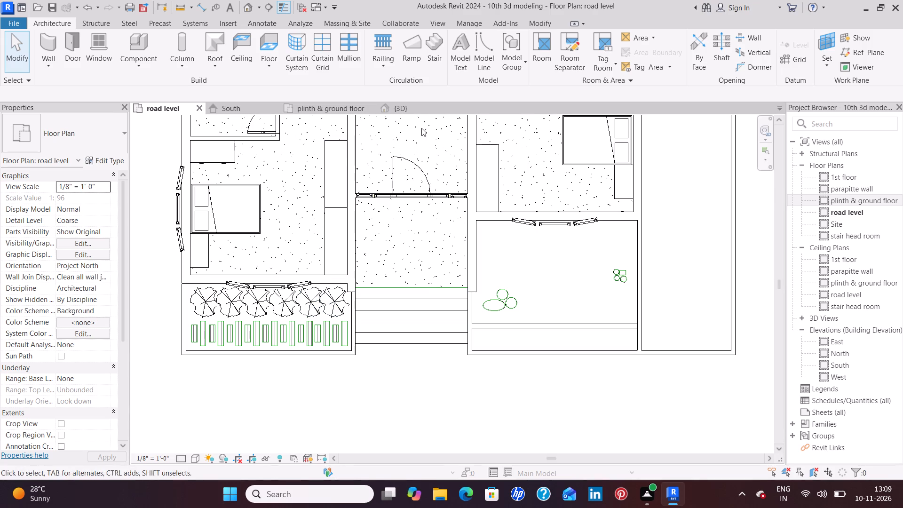
click(421, 105)
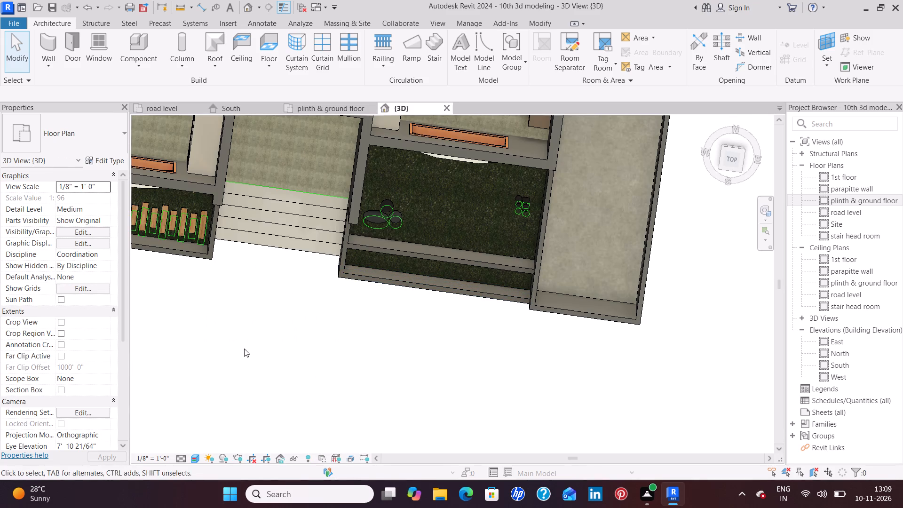
shift+middle_drag(237, 333, 229, 279)
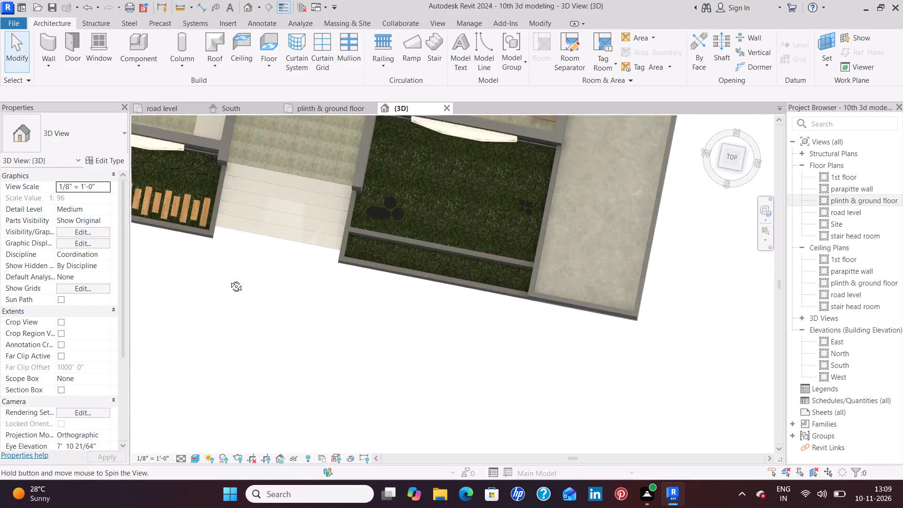
shift+middle_drag(229, 279, 234, 190)
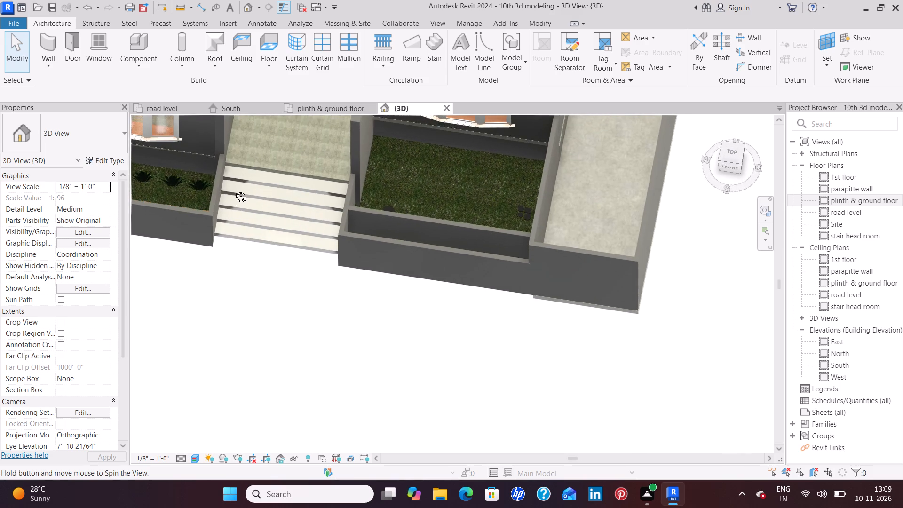
shift+middle_drag(234, 190, 234, 184)
middle_drag(238, 185, 429, 242)
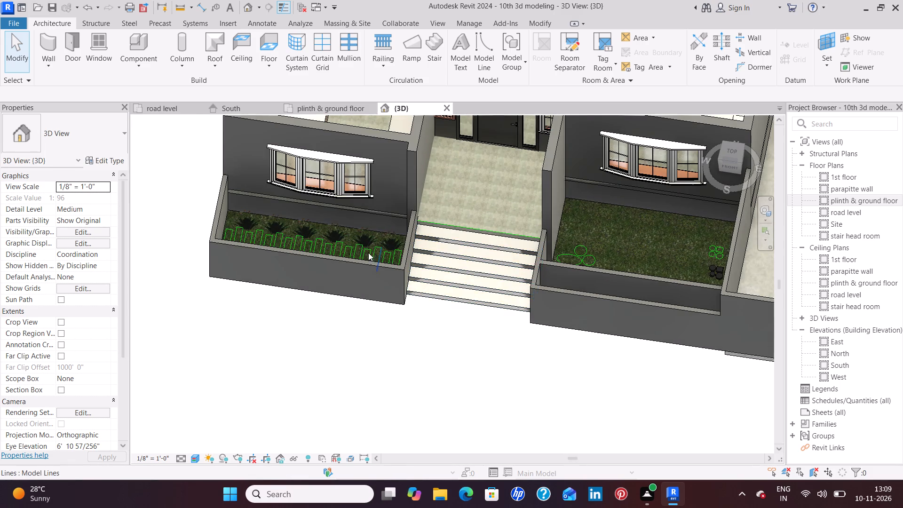
scroll(361, 247, up, 2)
shift+middle_drag(367, 264, 364, 227)
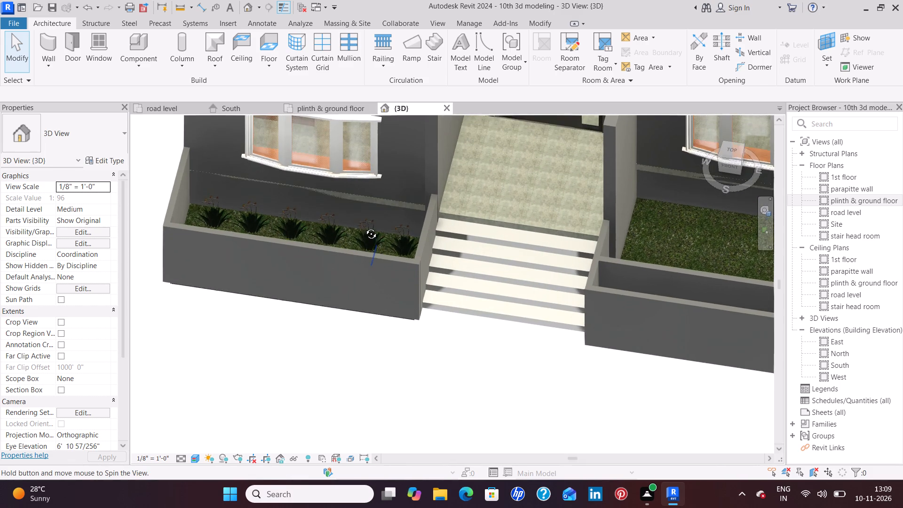
shift+middle_drag(364, 227, 364, 226)
scroll(367, 230, up, 7)
middle_drag(394, 252, 402, 272)
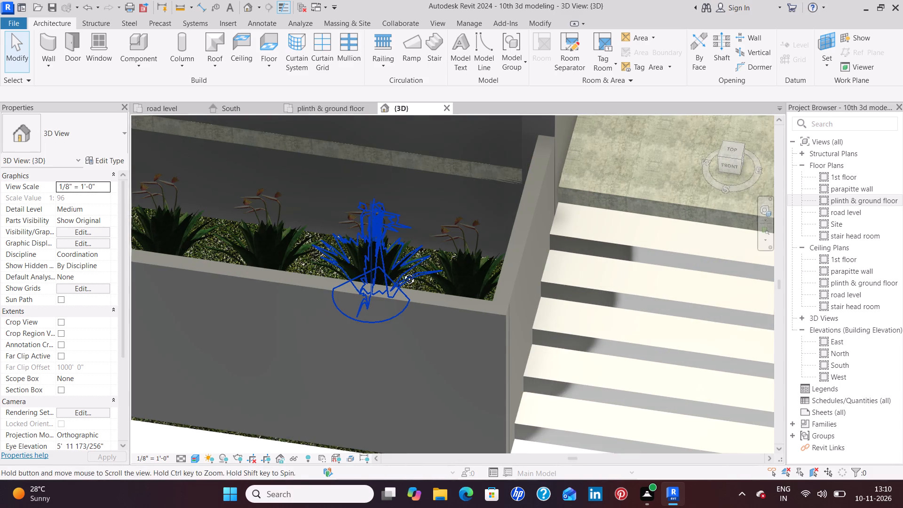
middle_drag(402, 272, 407, 295)
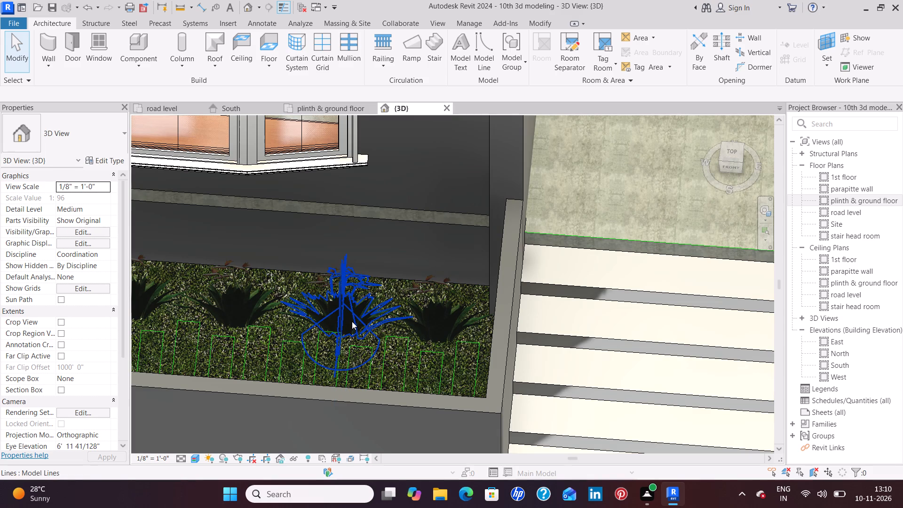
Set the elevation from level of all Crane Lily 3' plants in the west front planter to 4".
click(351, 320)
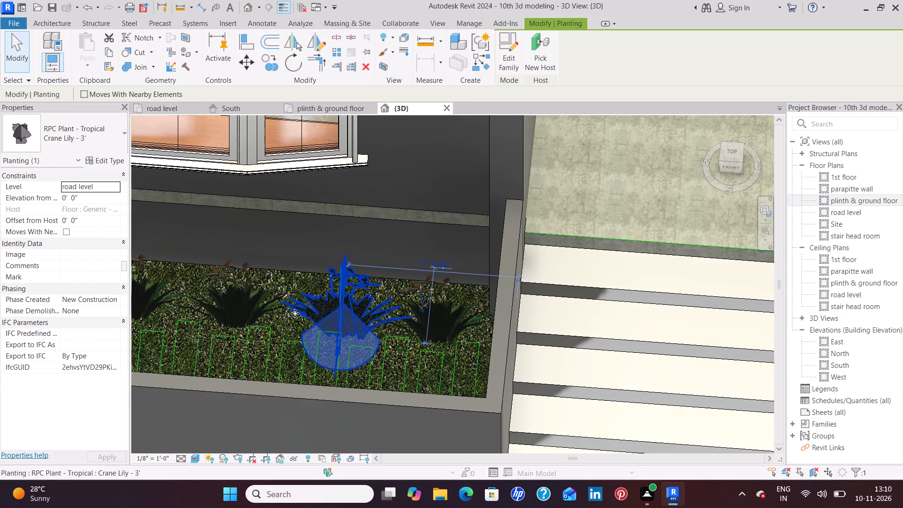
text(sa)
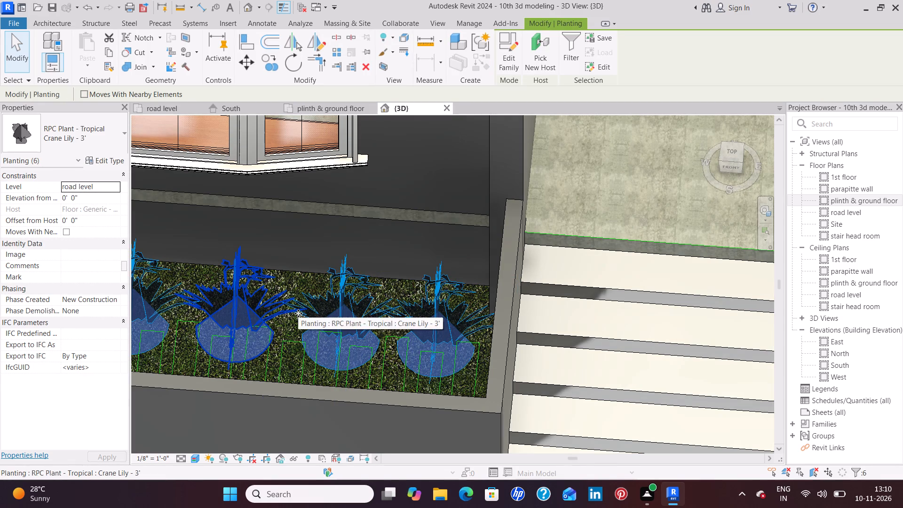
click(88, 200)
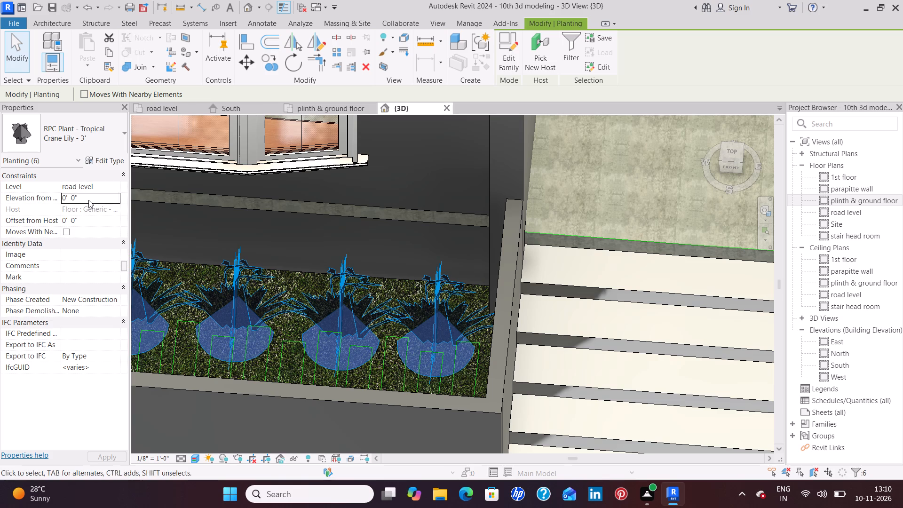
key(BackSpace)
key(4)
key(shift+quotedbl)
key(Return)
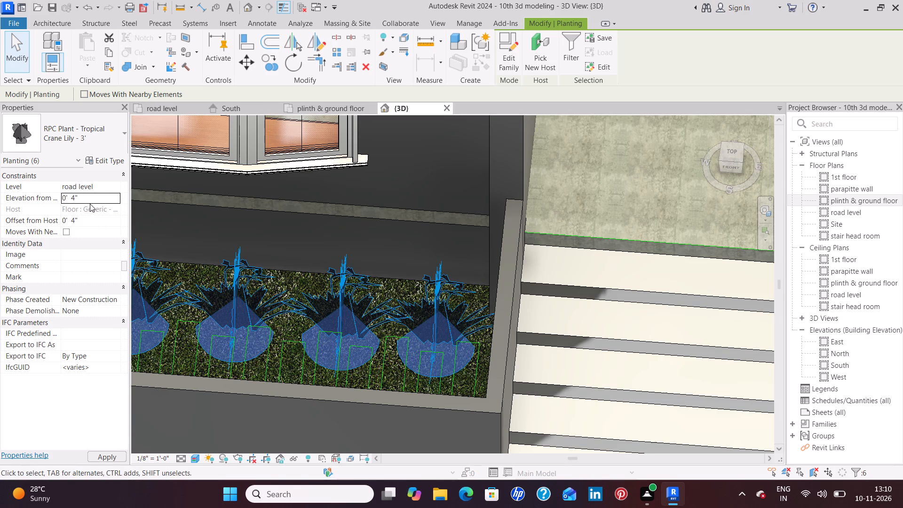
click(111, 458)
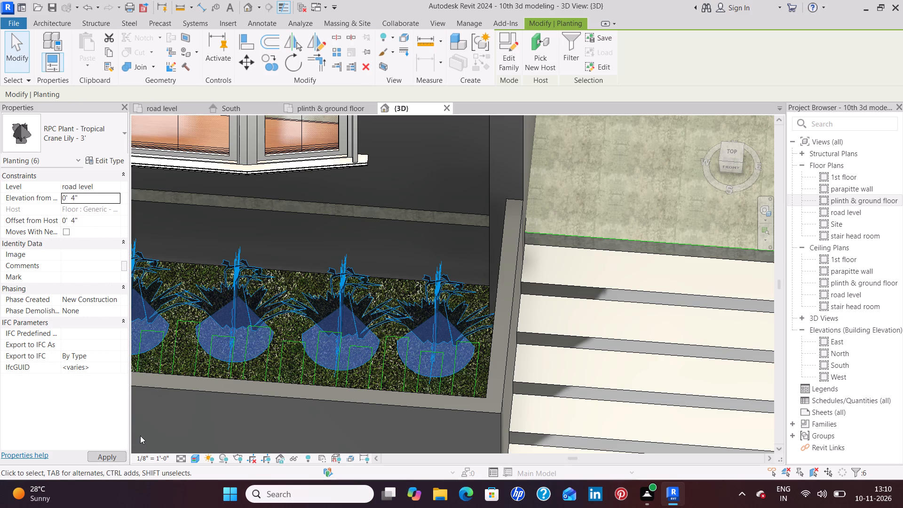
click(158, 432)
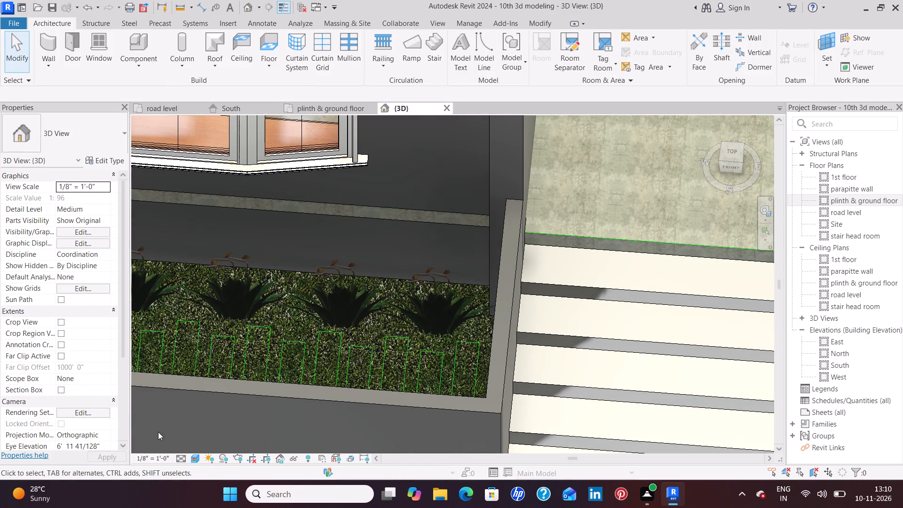
Set the elevation from level of all Crane Lily 3' plants in the west front planter to 6".
click(220, 307)
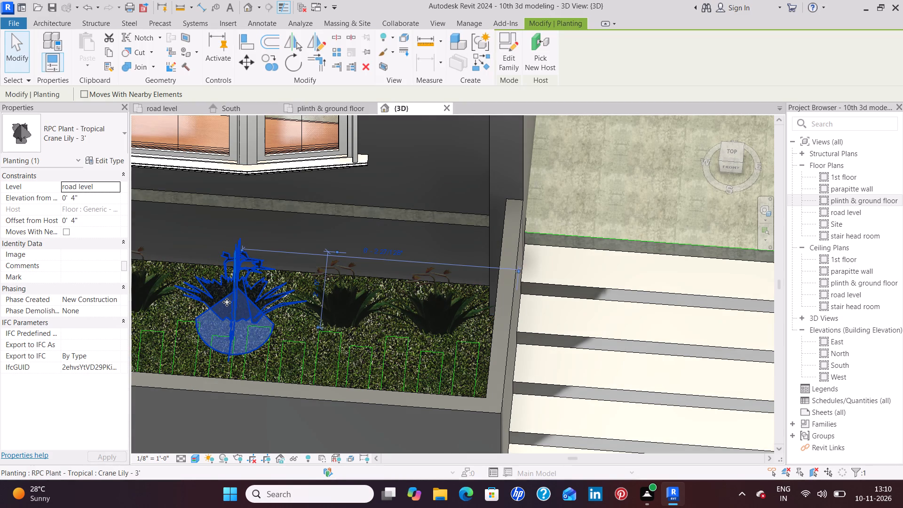
text(sa)
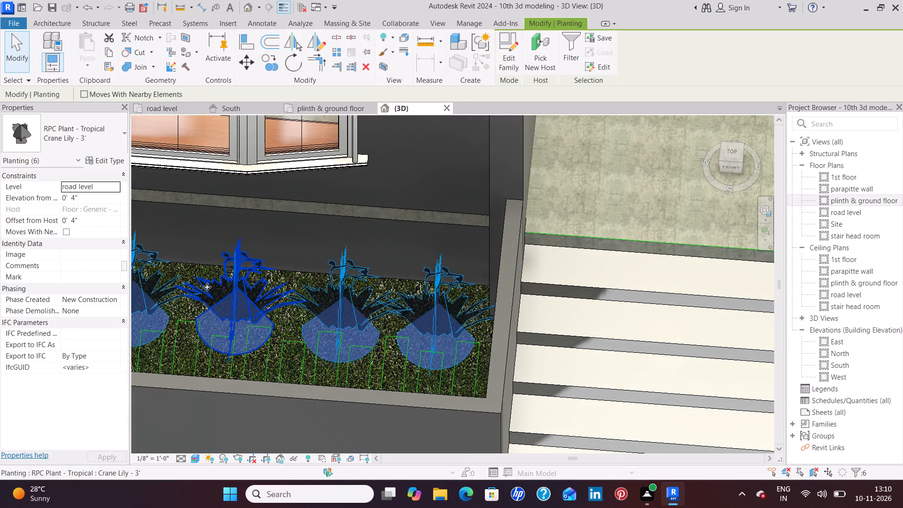
click(96, 204)
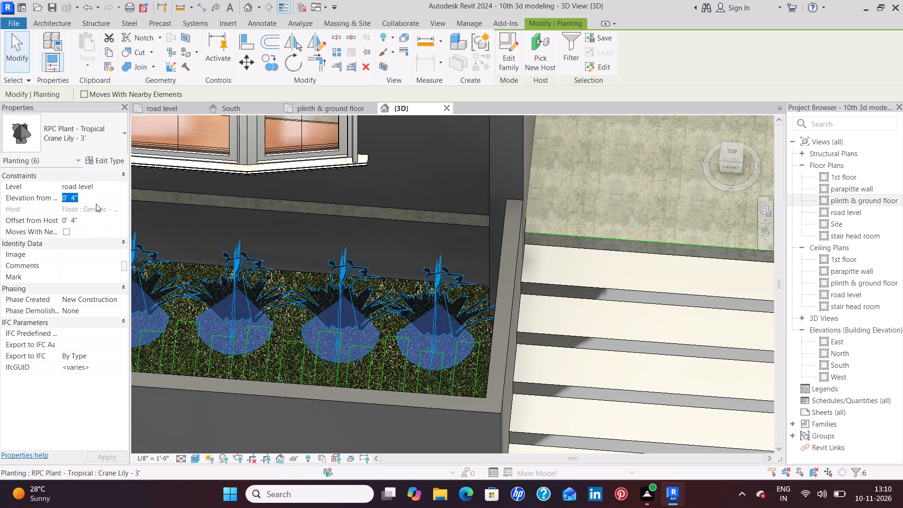
key(BackSpace)
key(6)
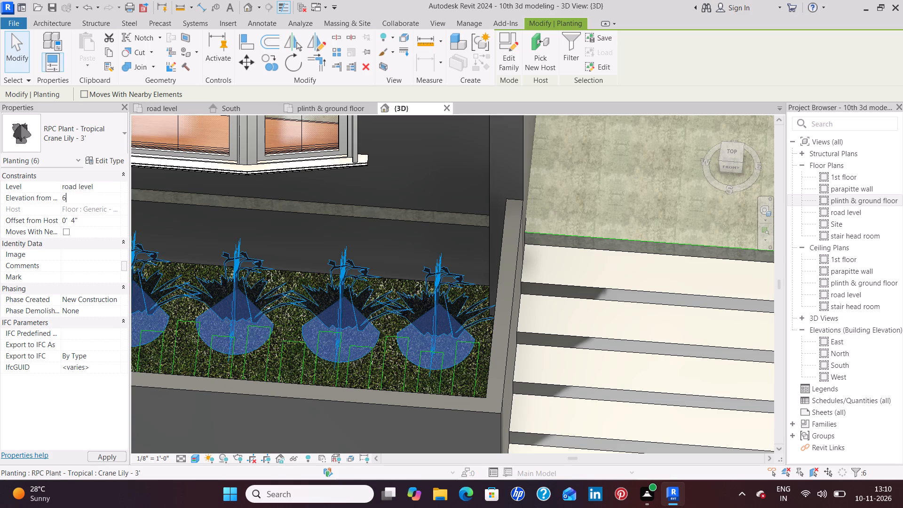
key(shift+quotedbl)
key(Return)
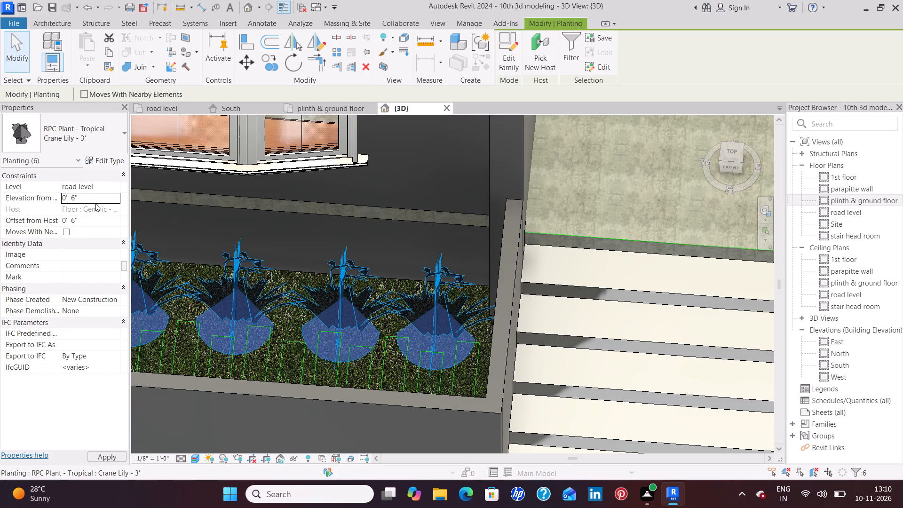
click(111, 455)
click(186, 435)
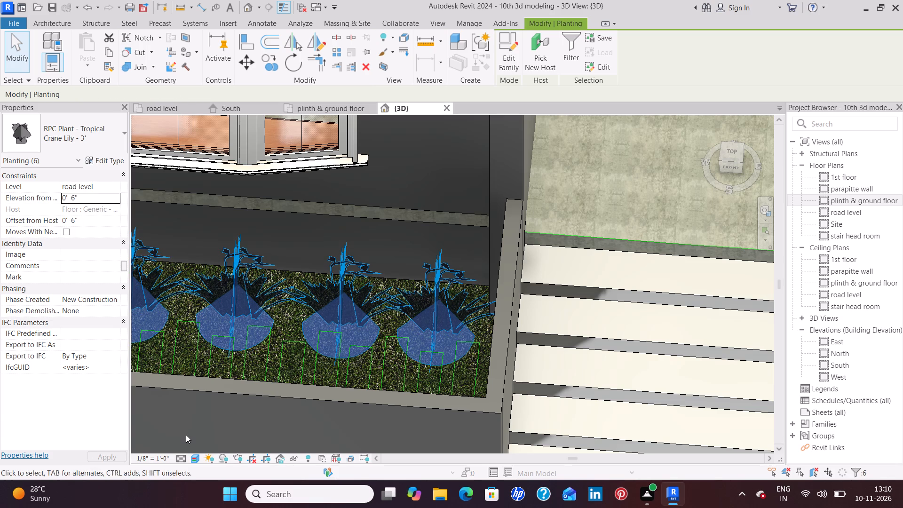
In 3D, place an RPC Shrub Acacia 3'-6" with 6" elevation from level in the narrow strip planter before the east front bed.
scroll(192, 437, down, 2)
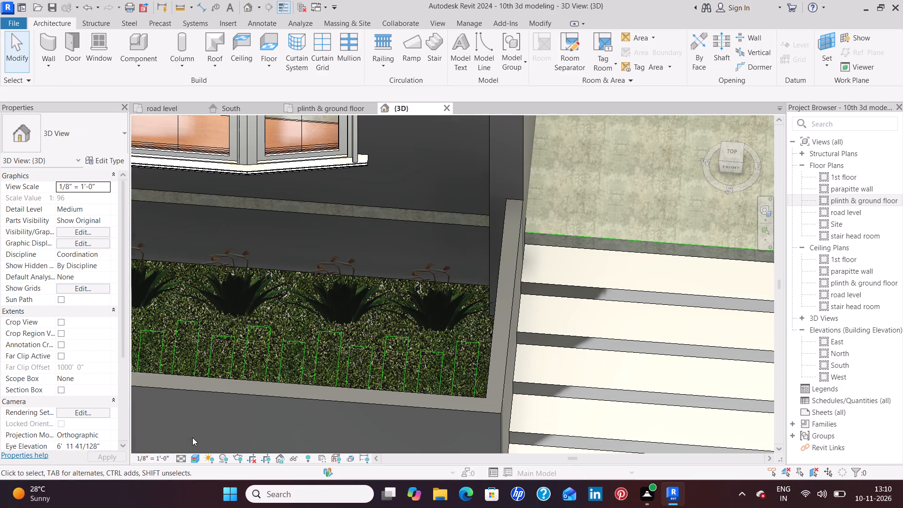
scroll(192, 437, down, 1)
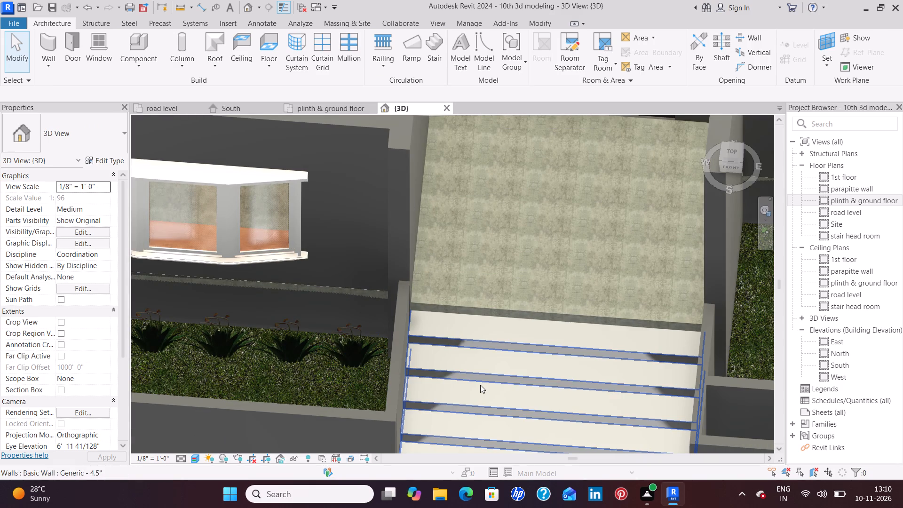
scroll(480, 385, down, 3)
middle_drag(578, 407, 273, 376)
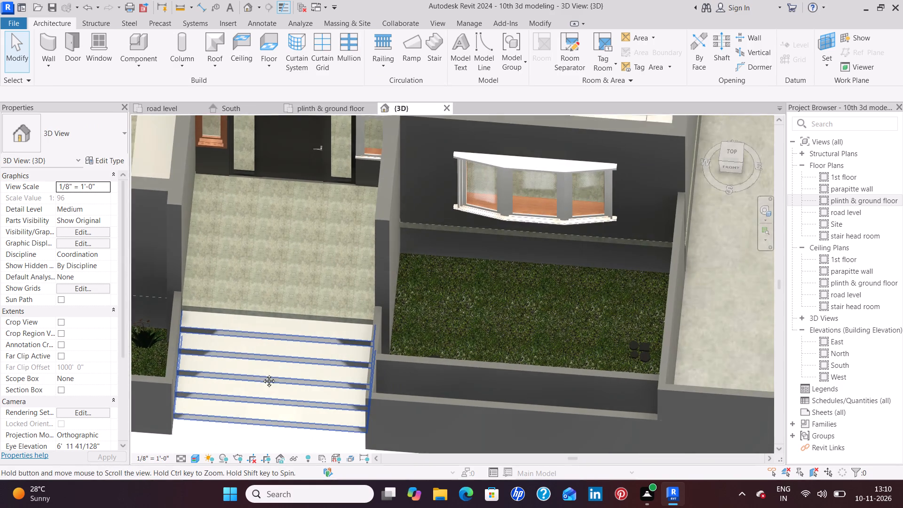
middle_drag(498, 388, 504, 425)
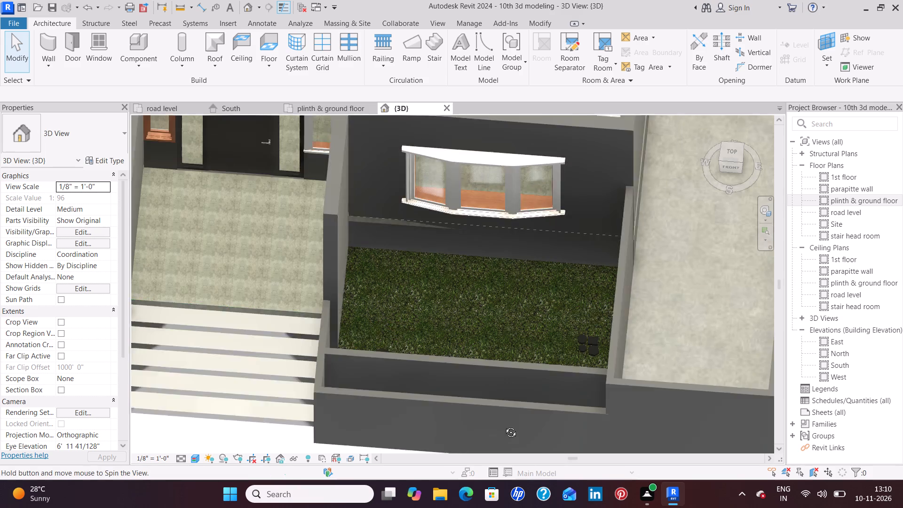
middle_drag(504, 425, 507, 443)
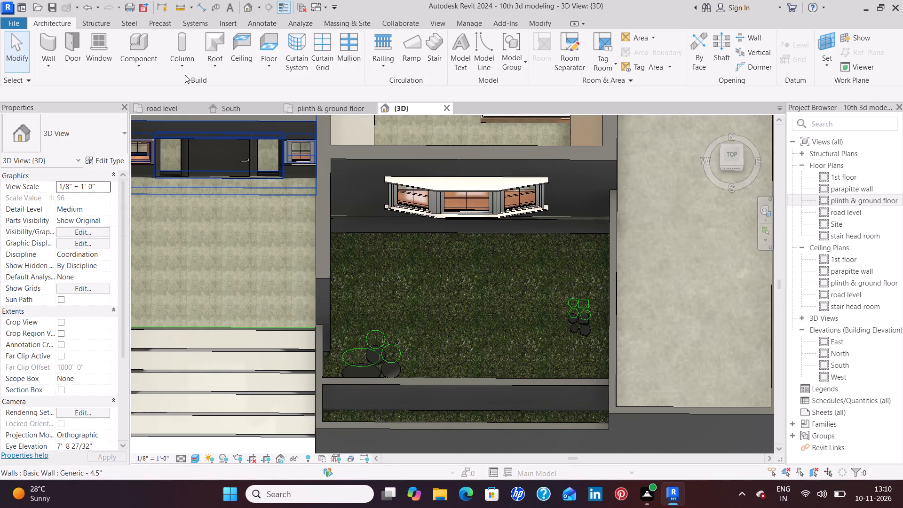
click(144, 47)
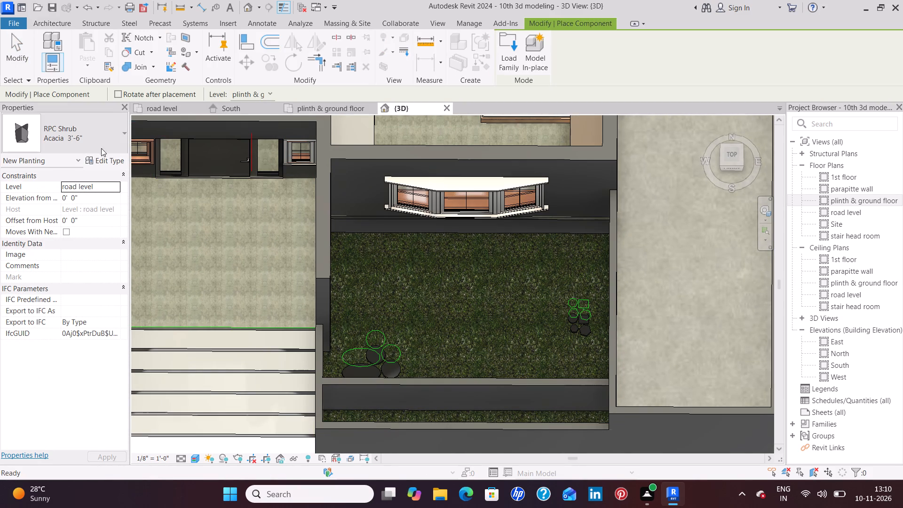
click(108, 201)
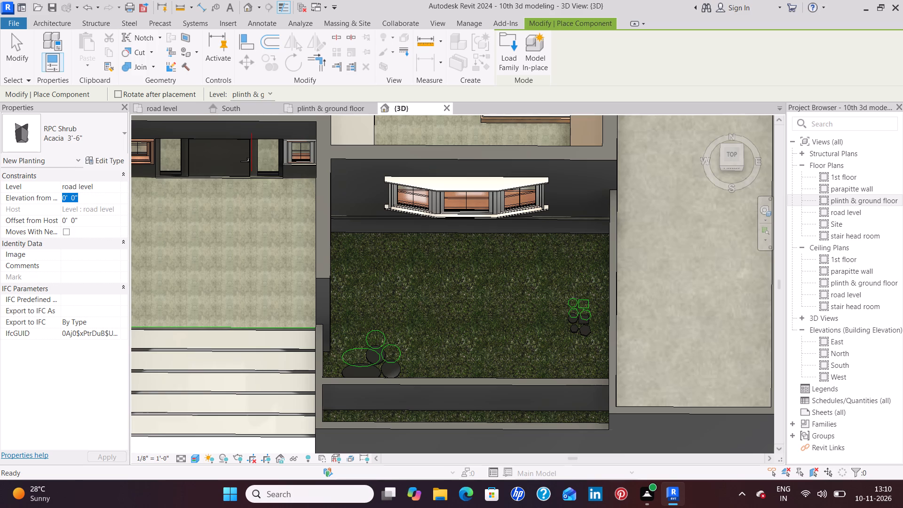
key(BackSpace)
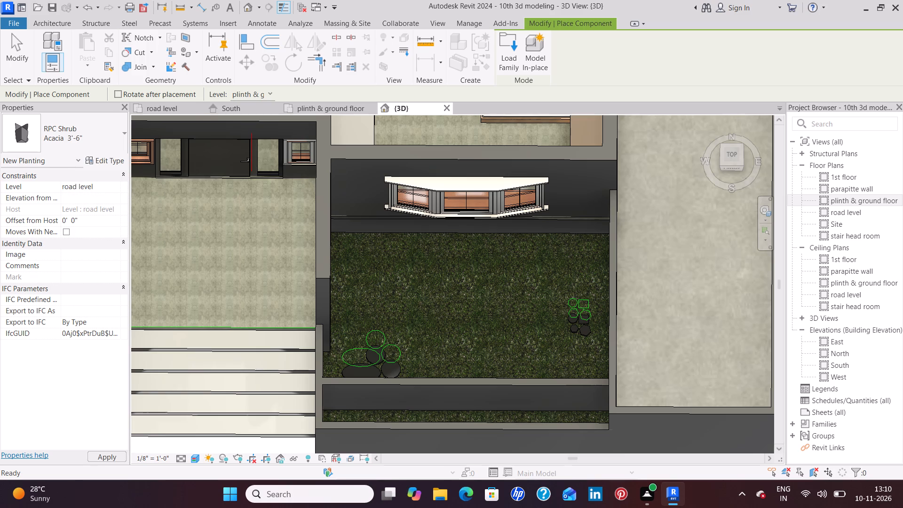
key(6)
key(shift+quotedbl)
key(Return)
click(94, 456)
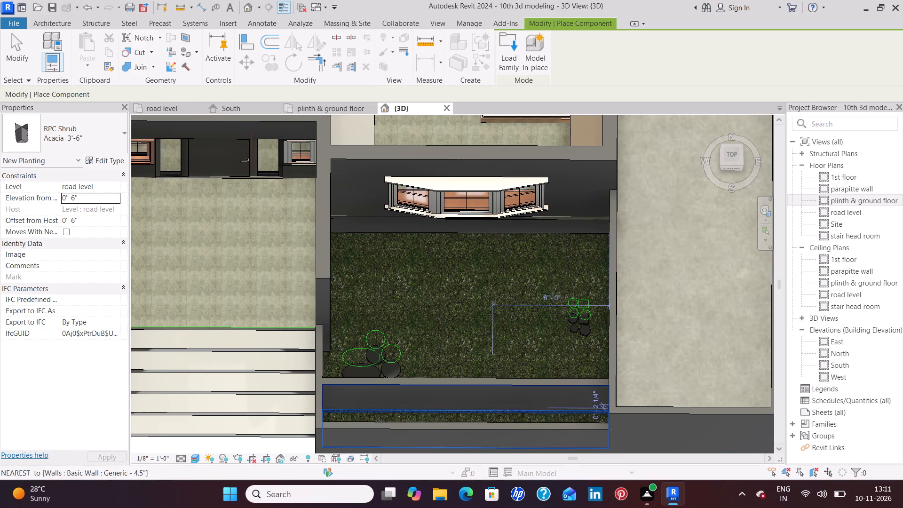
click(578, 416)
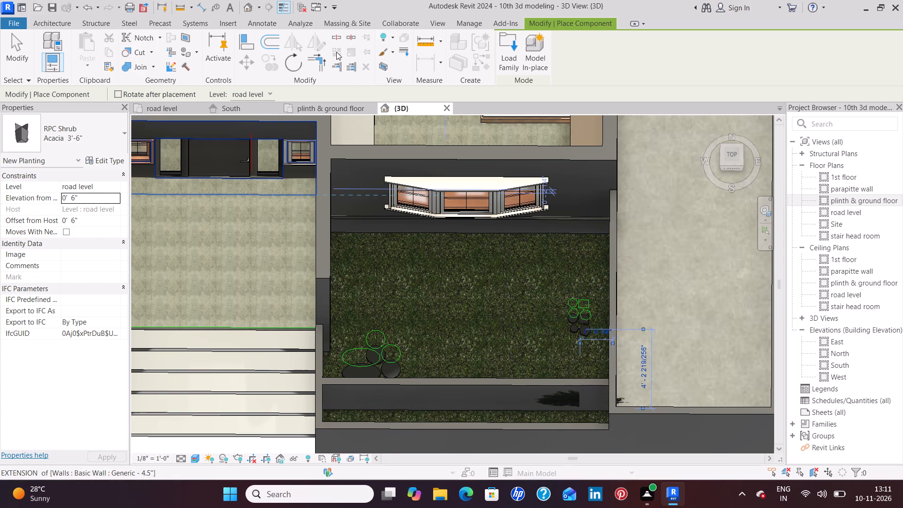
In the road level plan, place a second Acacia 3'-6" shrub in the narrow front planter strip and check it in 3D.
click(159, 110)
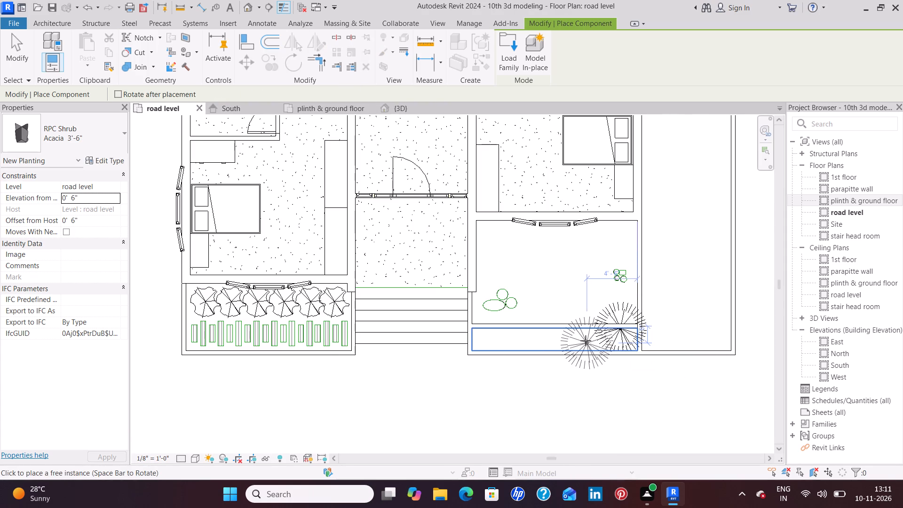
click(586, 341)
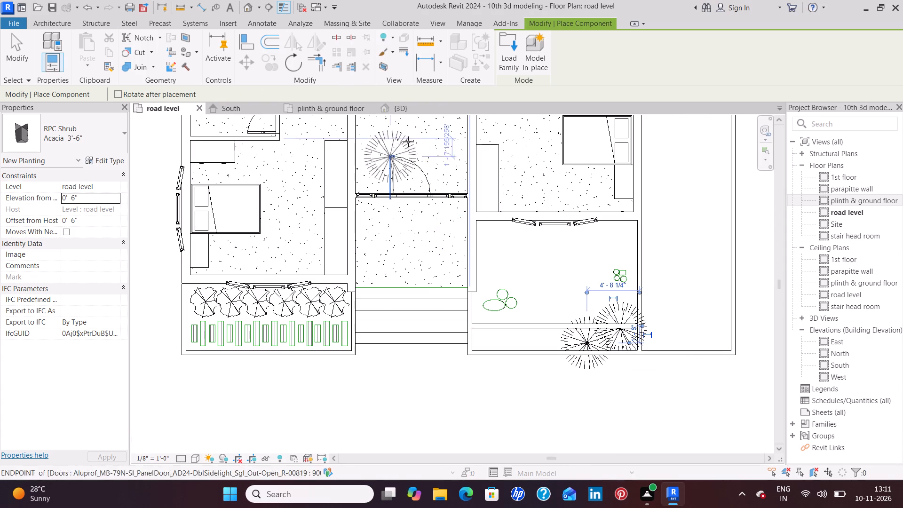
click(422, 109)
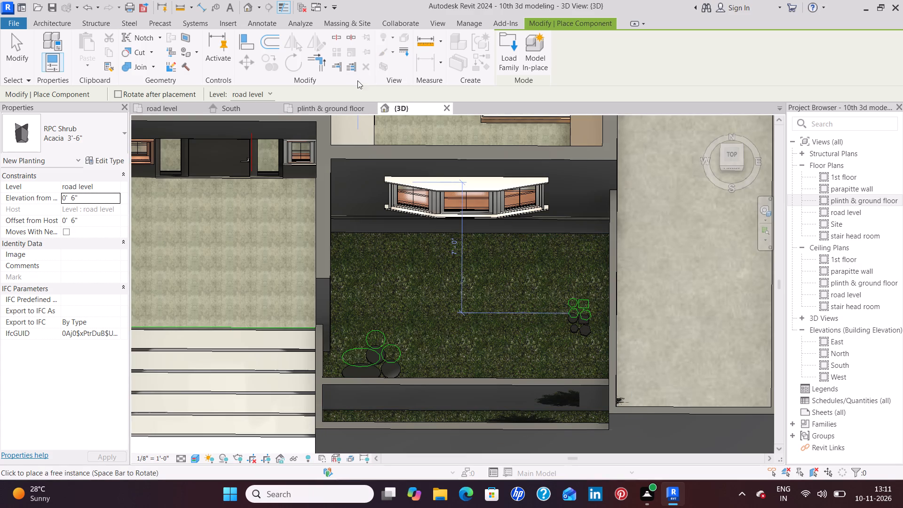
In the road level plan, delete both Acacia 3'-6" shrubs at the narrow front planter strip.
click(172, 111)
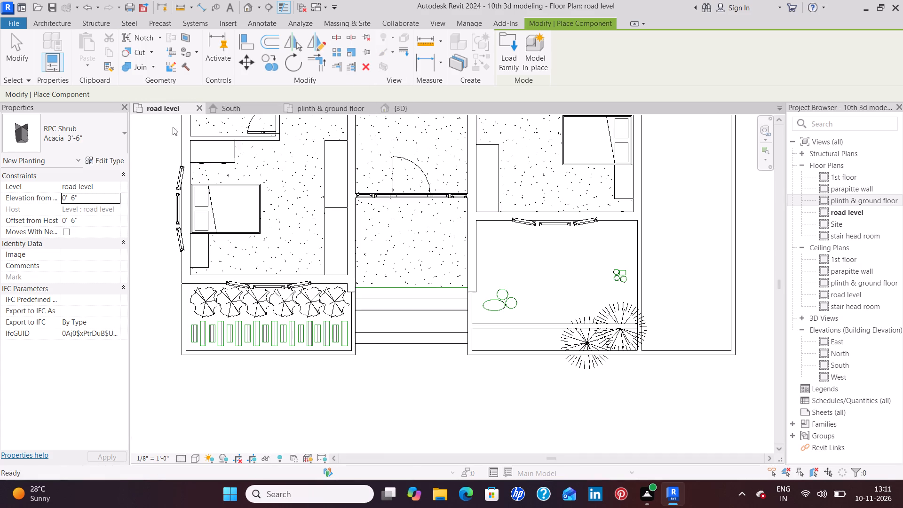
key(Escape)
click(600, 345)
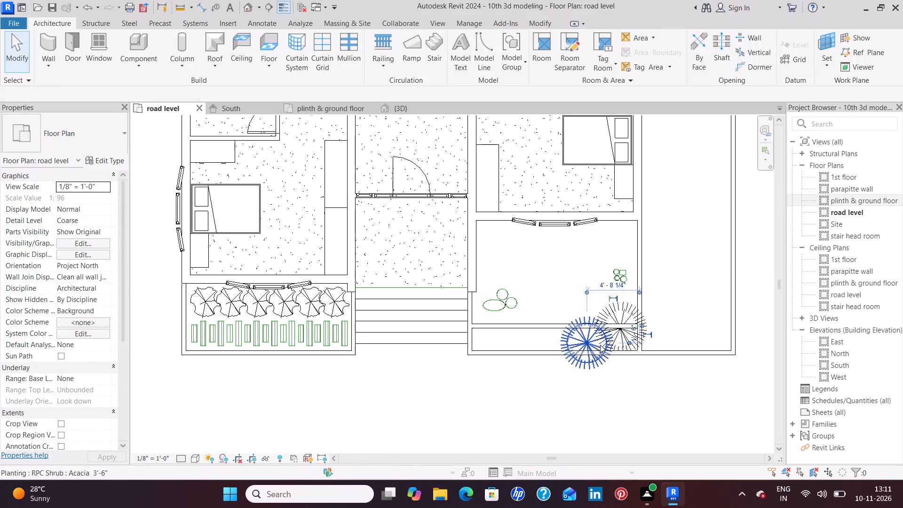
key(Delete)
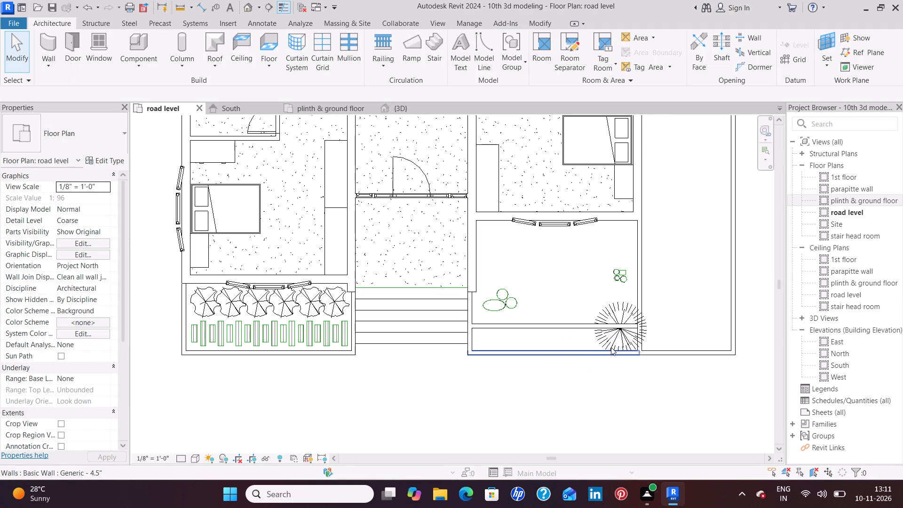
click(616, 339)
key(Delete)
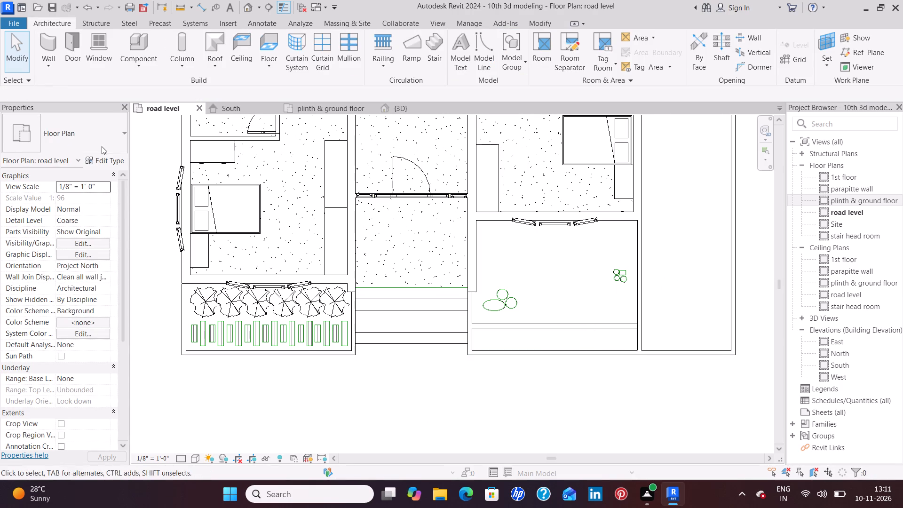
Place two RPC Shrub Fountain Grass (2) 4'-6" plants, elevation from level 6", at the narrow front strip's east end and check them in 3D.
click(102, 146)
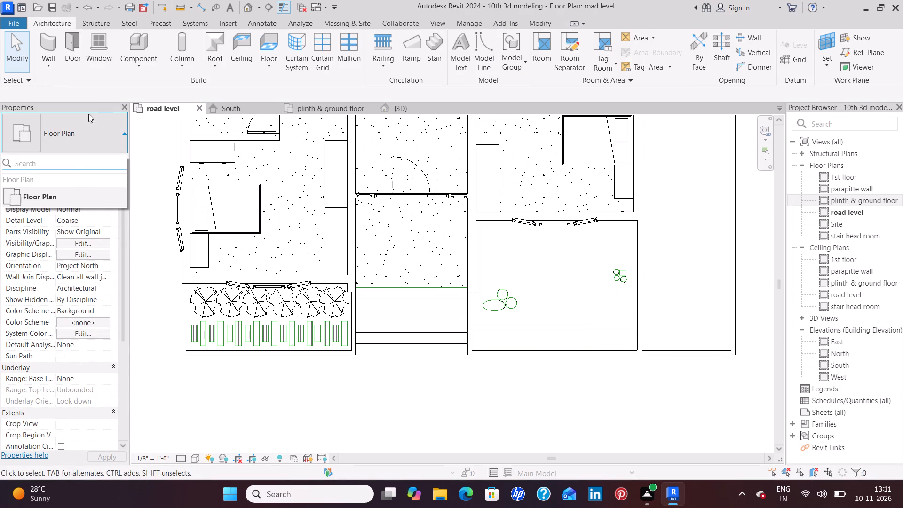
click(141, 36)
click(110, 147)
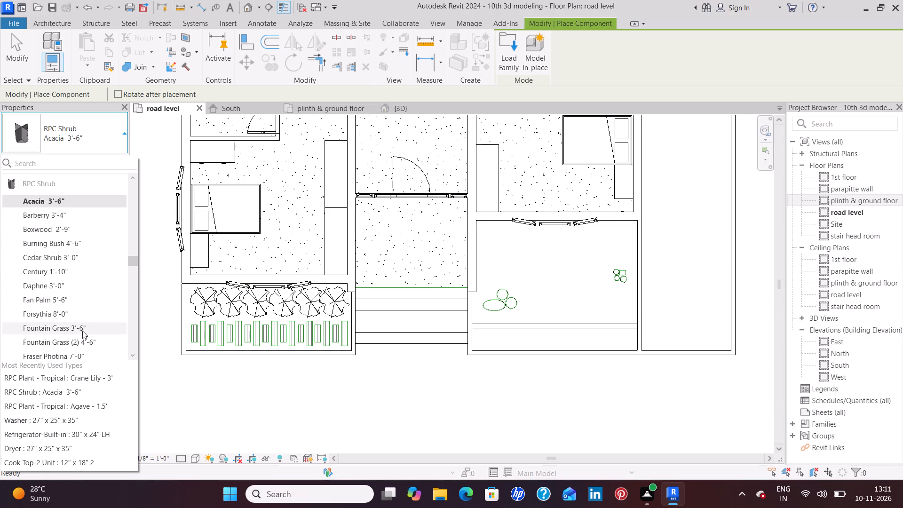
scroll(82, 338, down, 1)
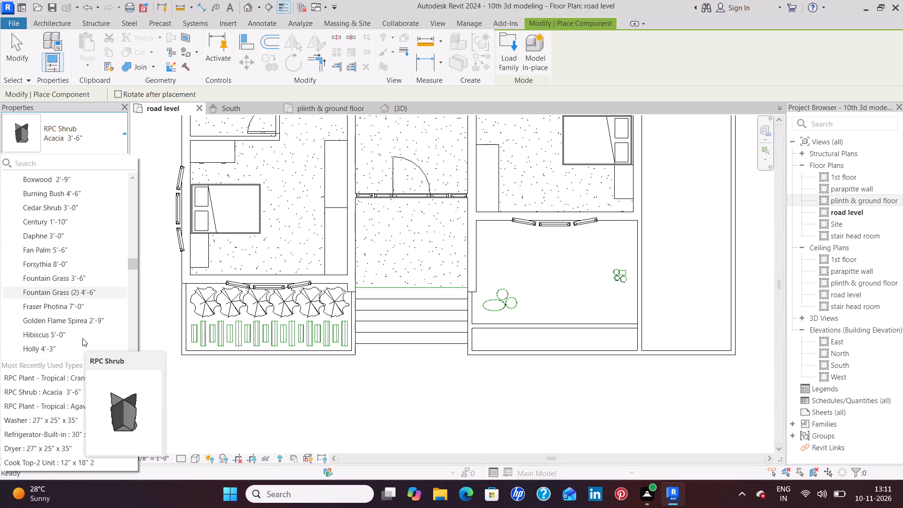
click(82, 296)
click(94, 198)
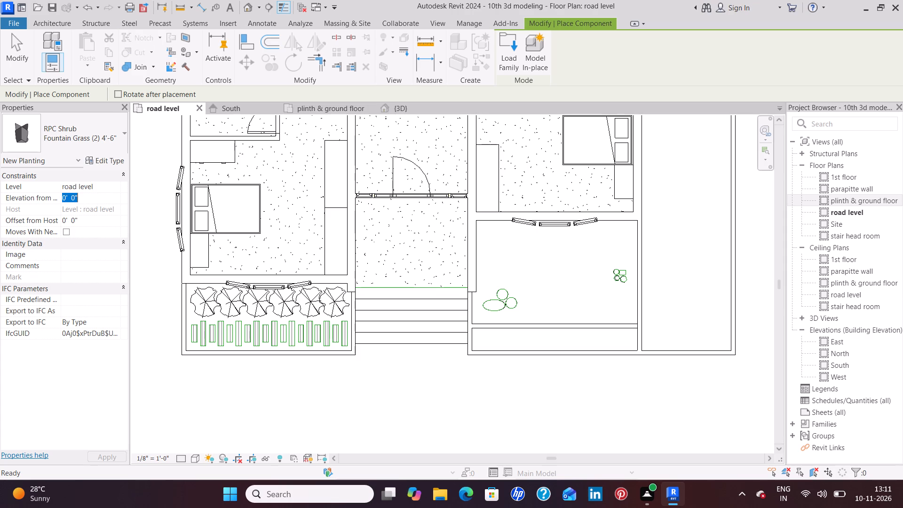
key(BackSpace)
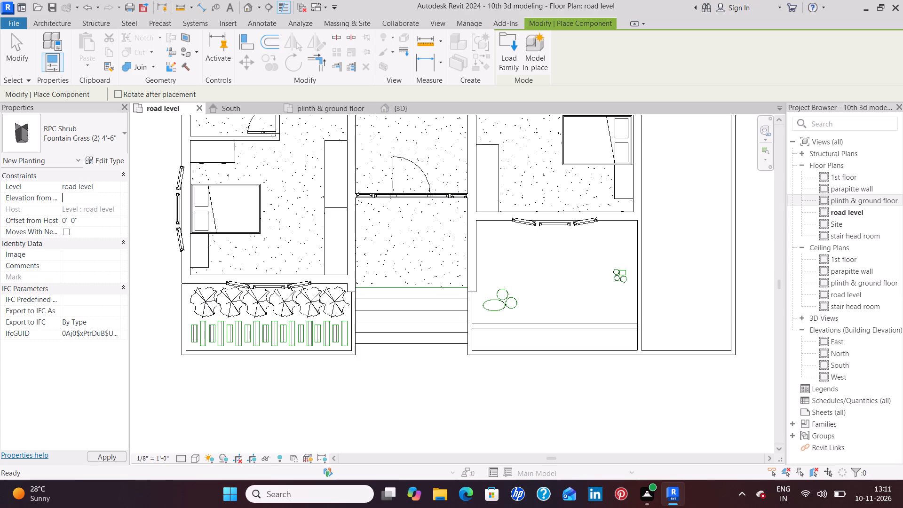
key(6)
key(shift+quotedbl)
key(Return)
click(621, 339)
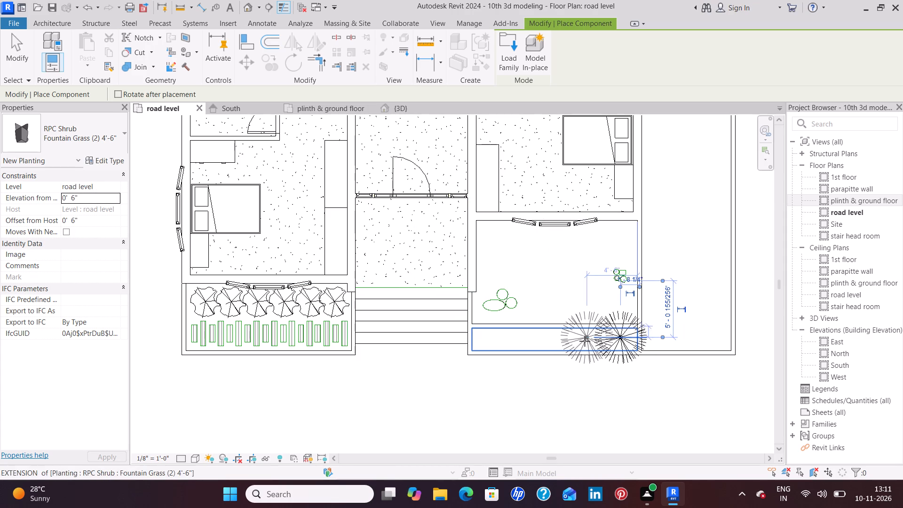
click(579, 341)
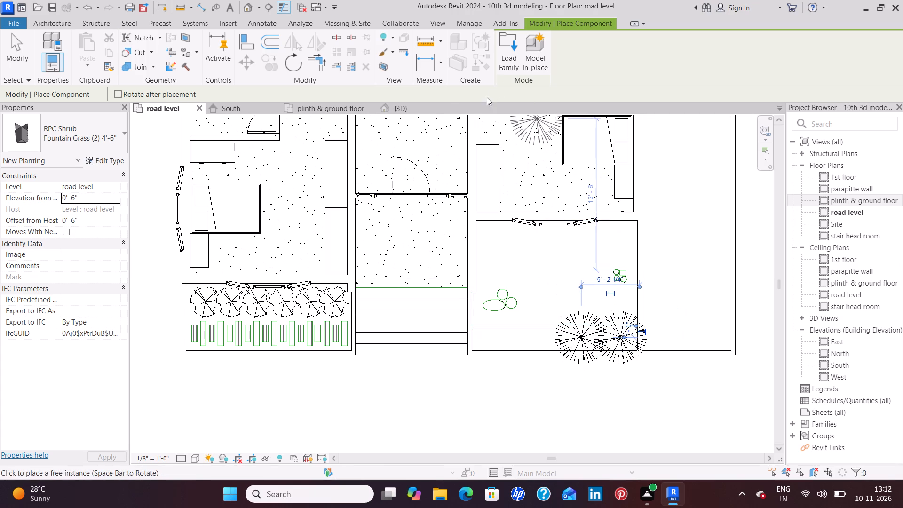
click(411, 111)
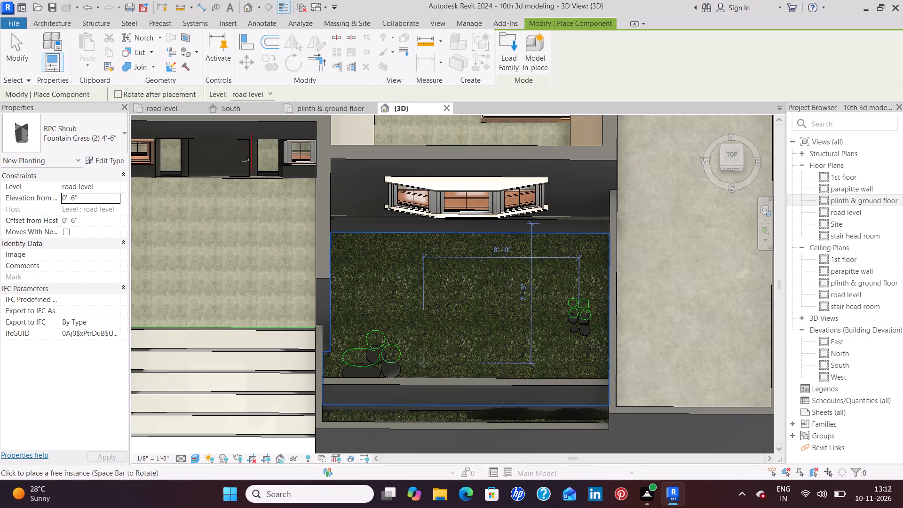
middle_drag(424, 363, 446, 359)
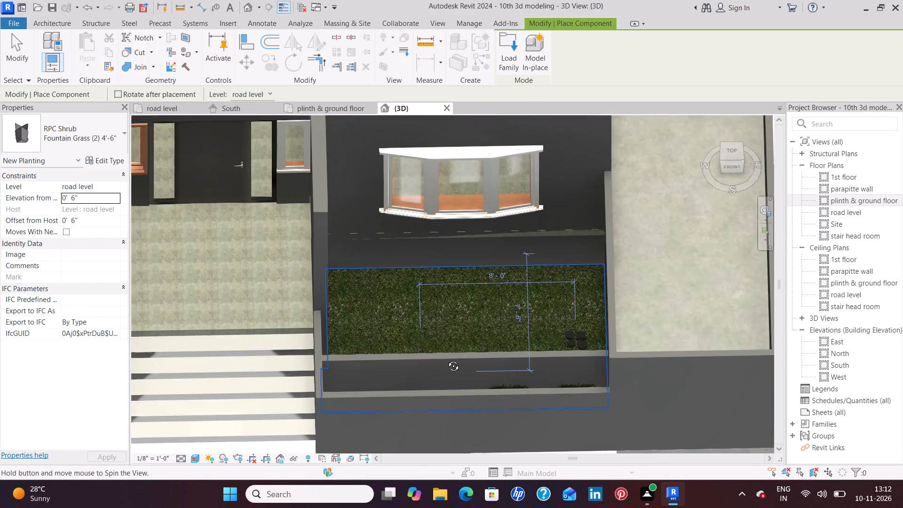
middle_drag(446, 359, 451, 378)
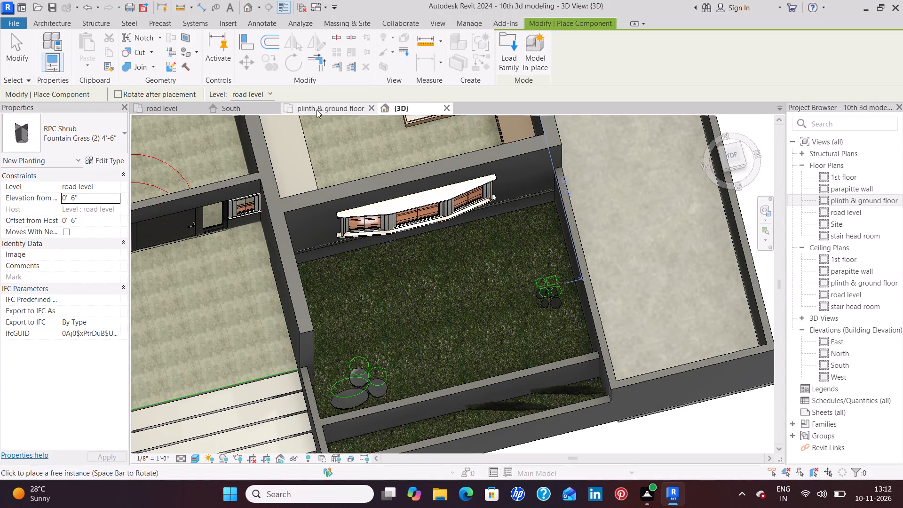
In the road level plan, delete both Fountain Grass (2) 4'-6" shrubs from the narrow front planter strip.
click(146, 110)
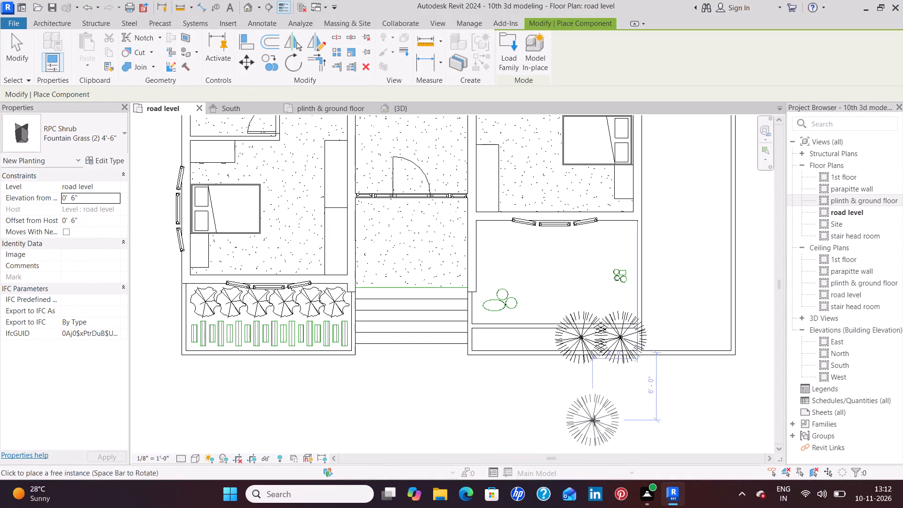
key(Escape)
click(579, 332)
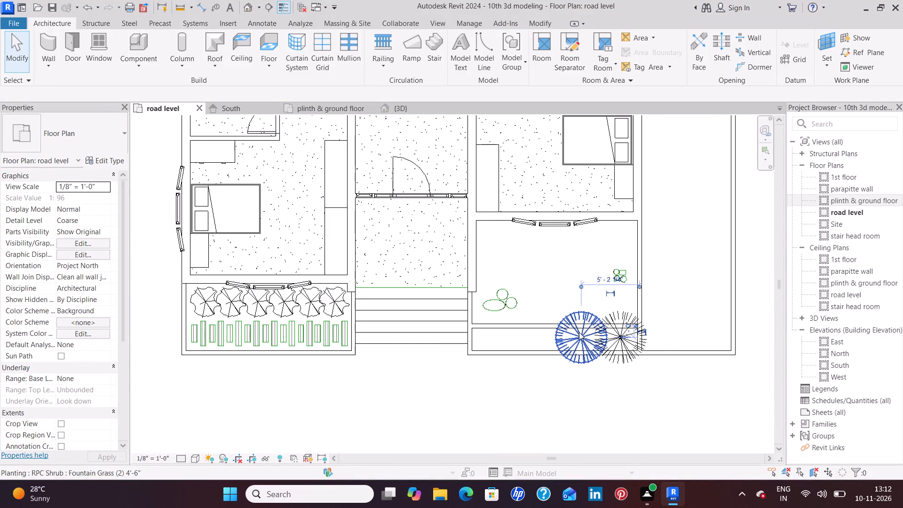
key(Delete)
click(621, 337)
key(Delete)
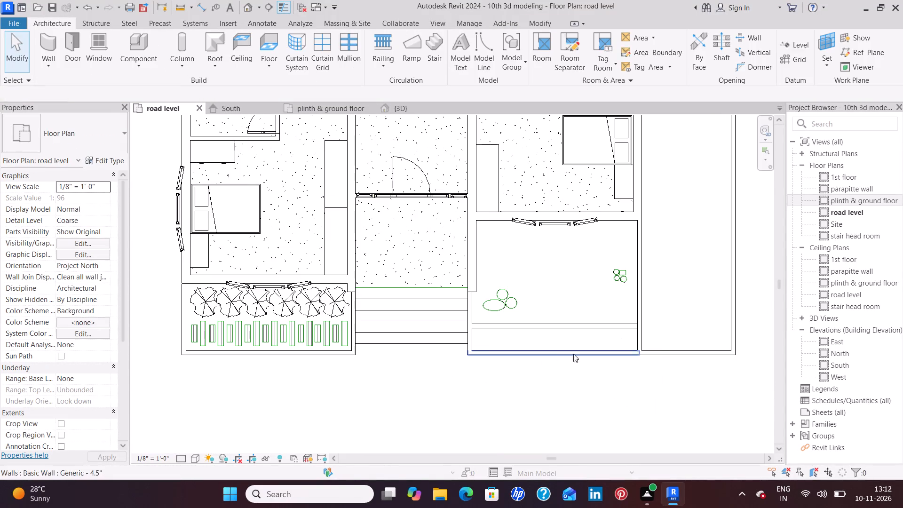
Place four RPC Plant - Tropical Honey Myrtle - 4.5' plants, elevation from level 6", in a row along the narrow east front strip.
click(143, 48)
click(124, 136)
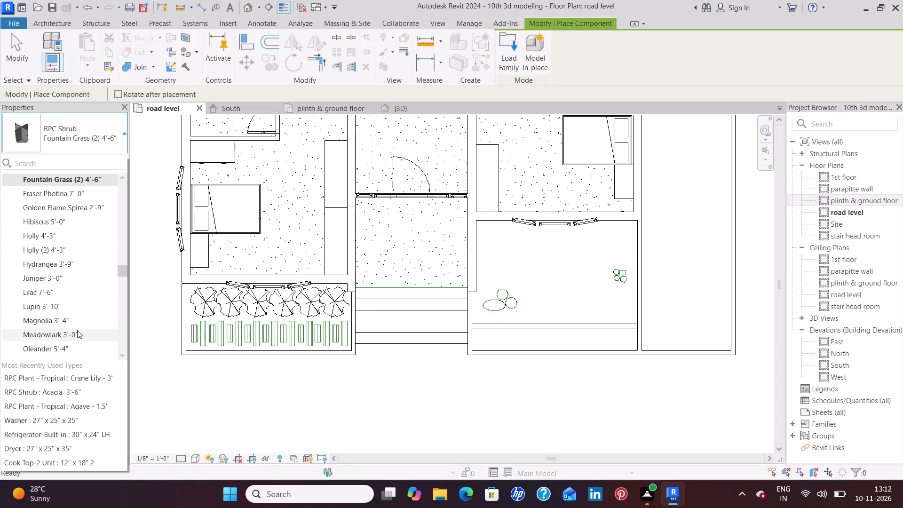
scroll(77, 331, down, 3)
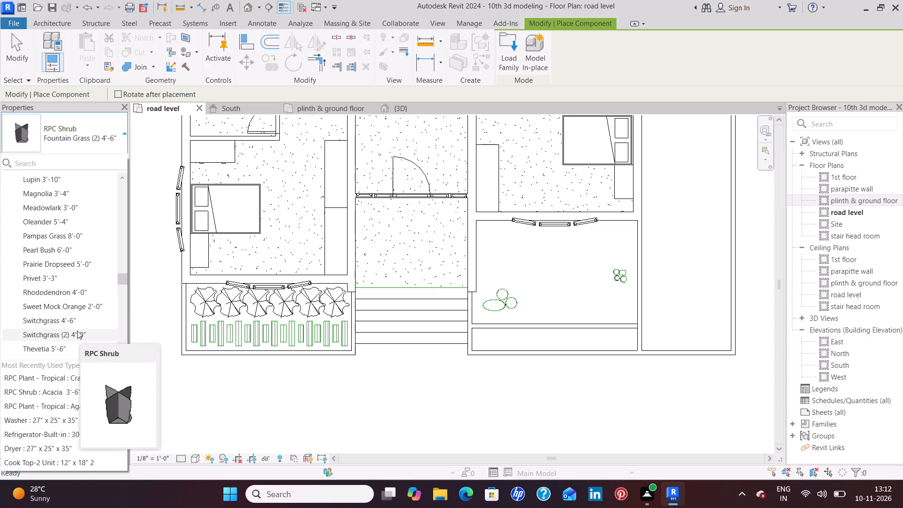
scroll(77, 331, down, 3)
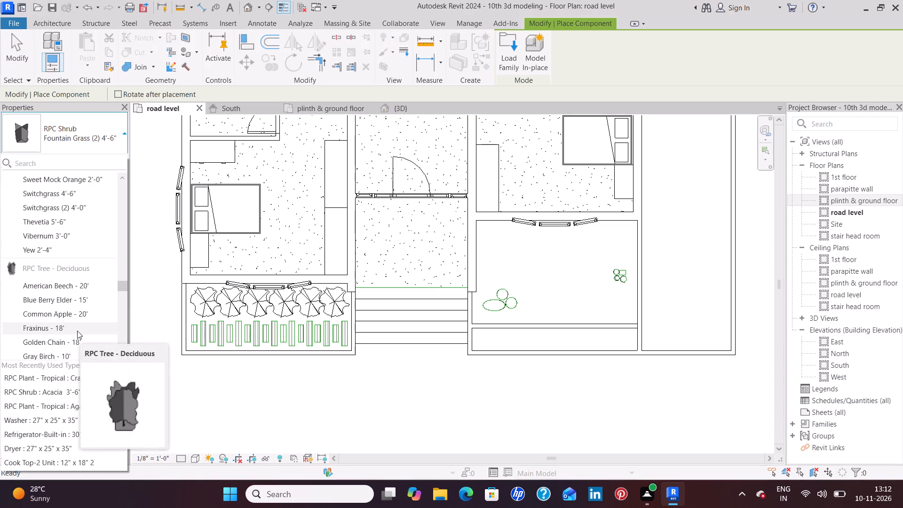
scroll(77, 331, down, 1)
scroll(78, 331, up, 10)
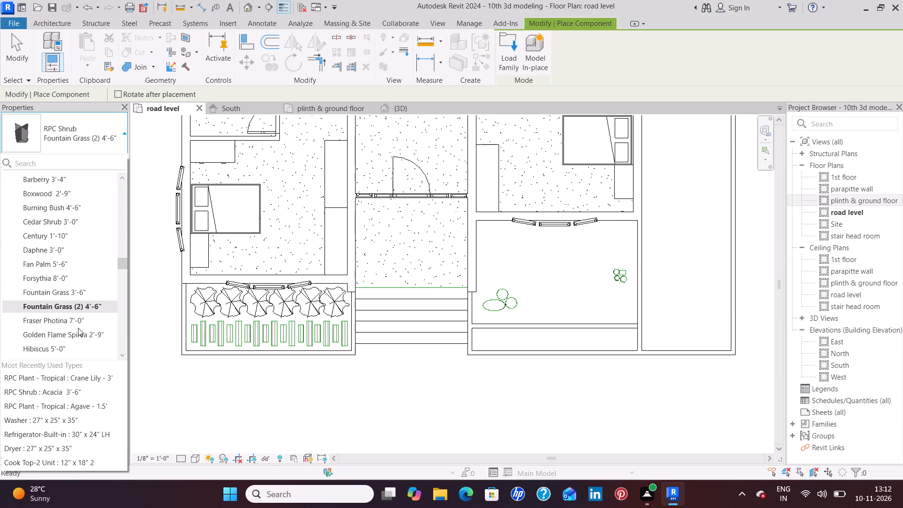
scroll(78, 328, up, 6)
scroll(78, 325, down, 2)
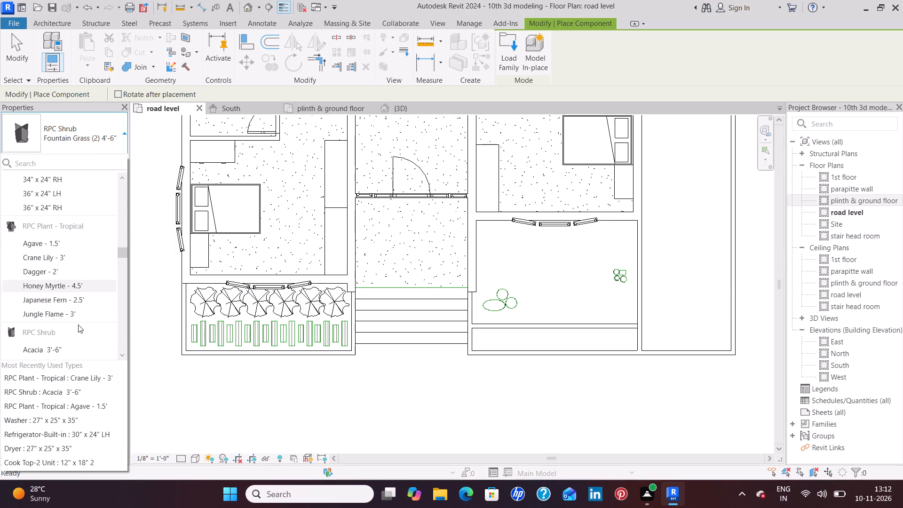
click(69, 287)
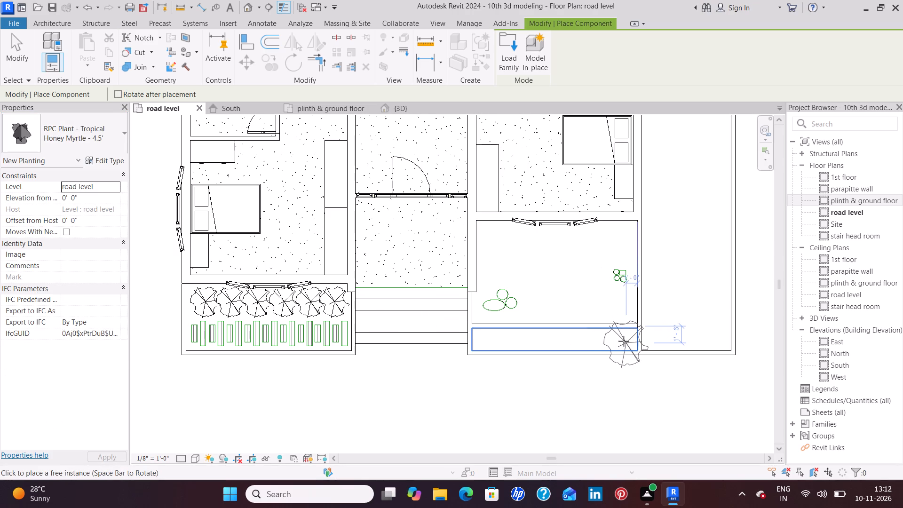
click(94, 202)
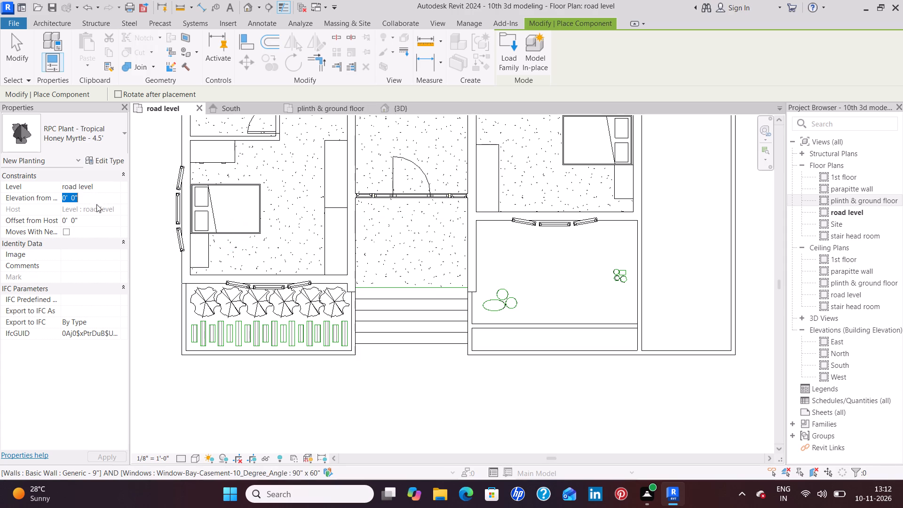
key(BackSpace)
text(6")
key(Return)
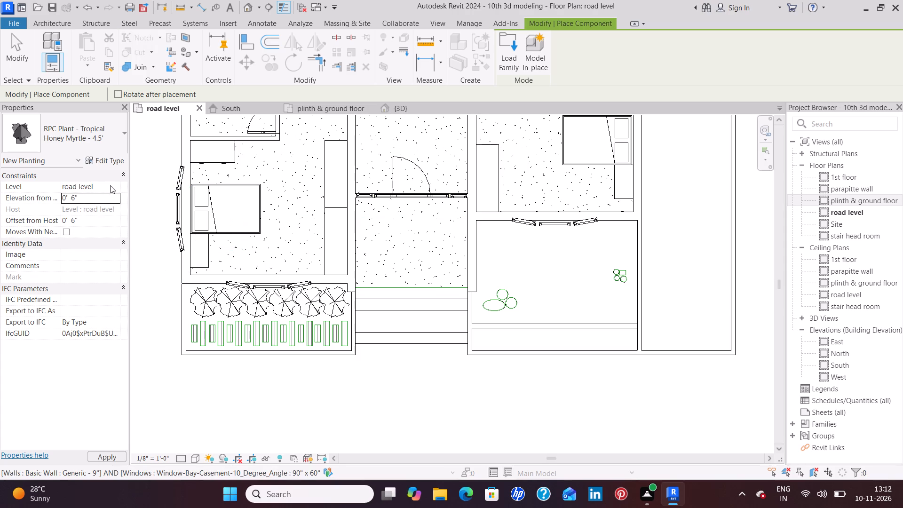
click(621, 341)
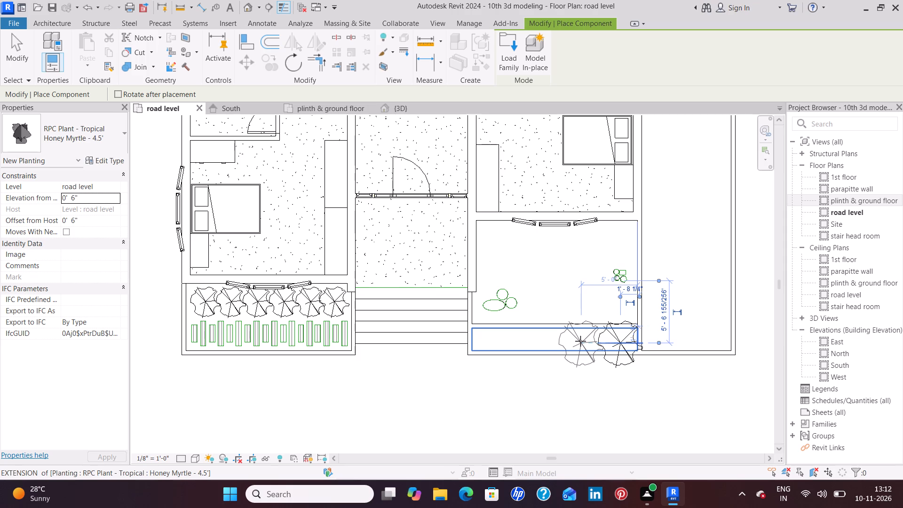
click(579, 342)
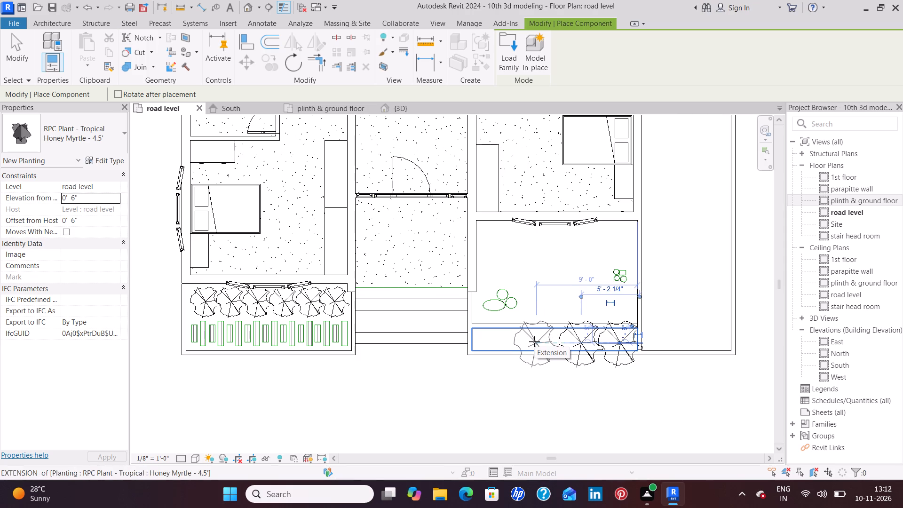
click(534, 341)
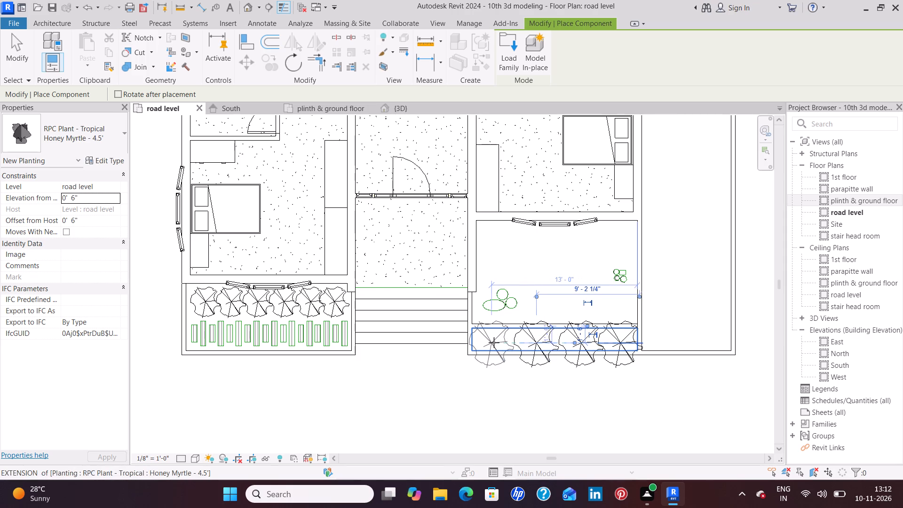
click(495, 342)
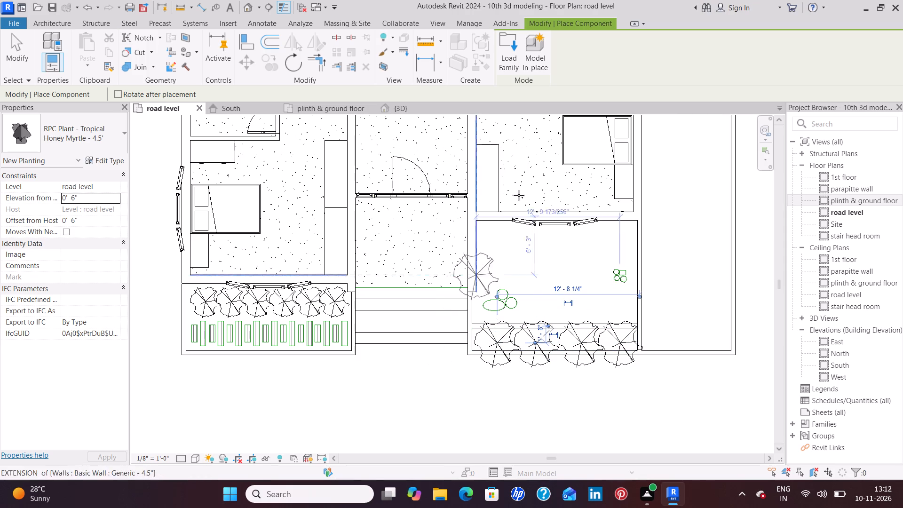
Check the Honey Myrtle row from the front in 3D, examining the plants behind the low front wall and the floor beneath them.
click(423, 108)
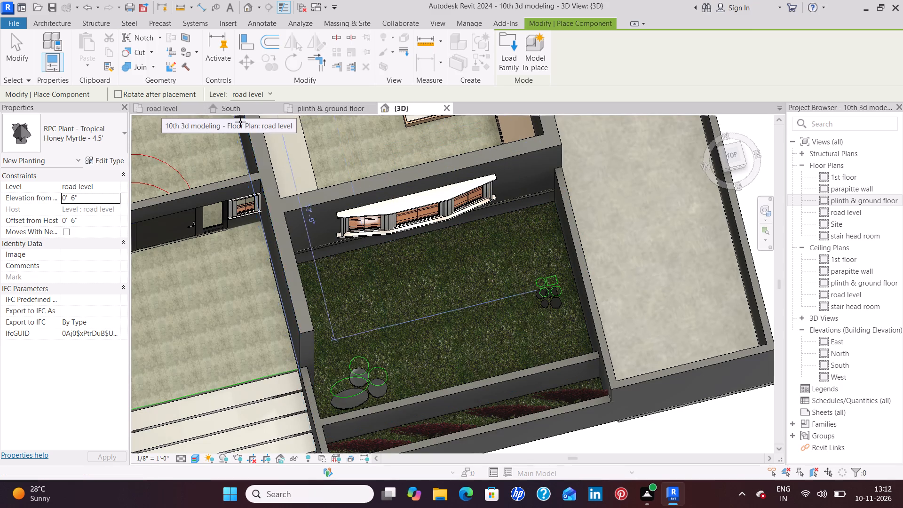
key(Escape)
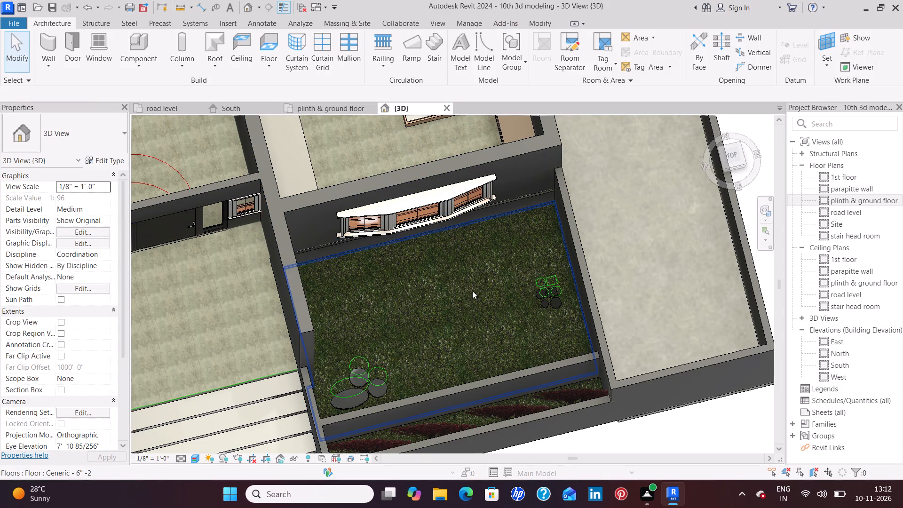
click(736, 169)
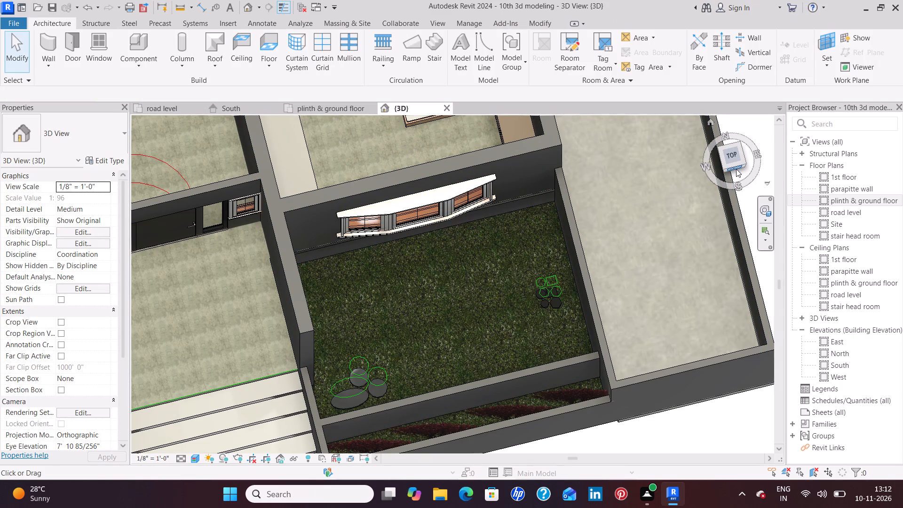
scroll(437, 317, up, 3)
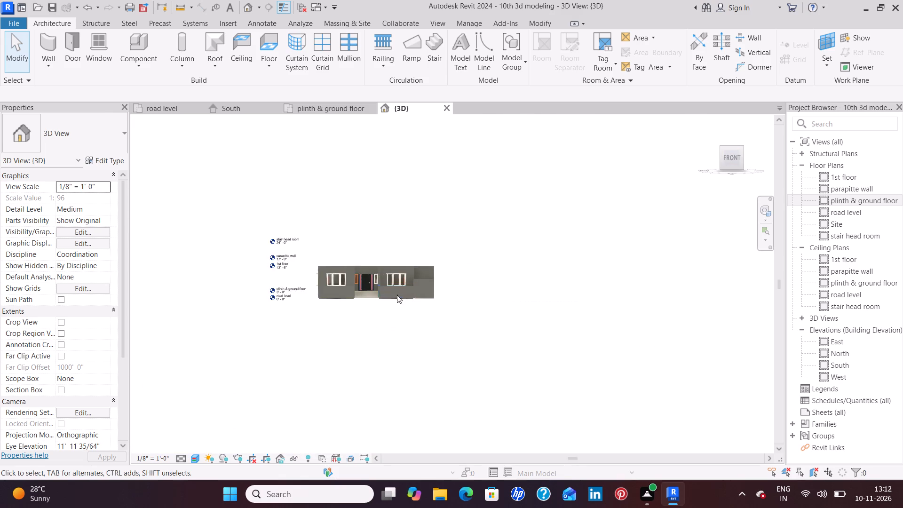
scroll(391, 293, up, 12)
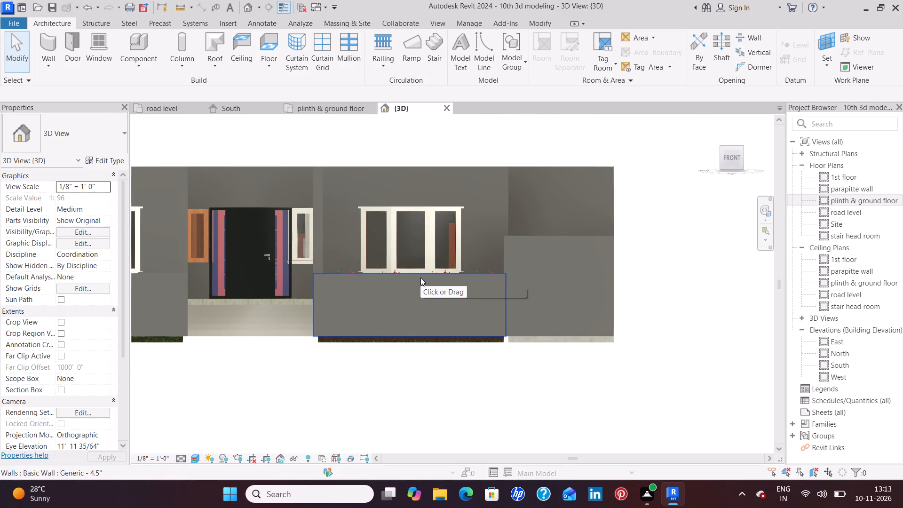
click(420, 278)
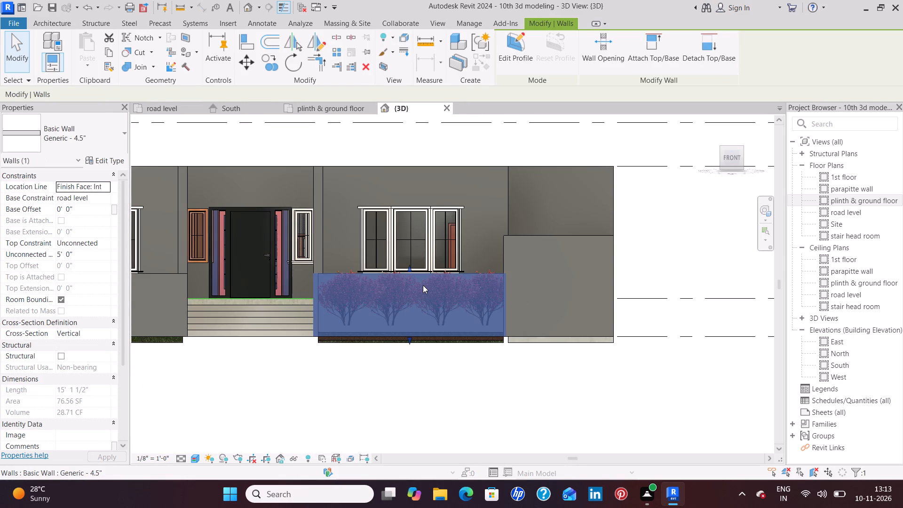
scroll(380, 341, up, 3)
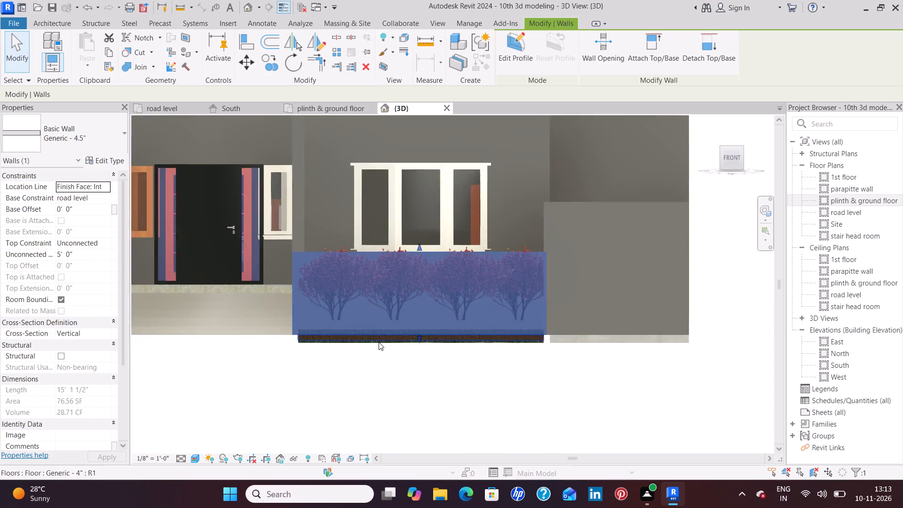
scroll(379, 342, up, 3)
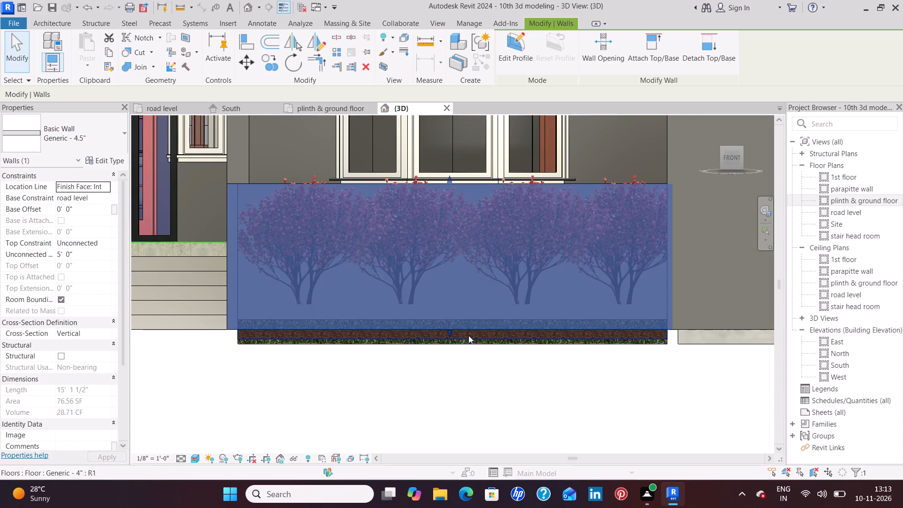
key(Escape)
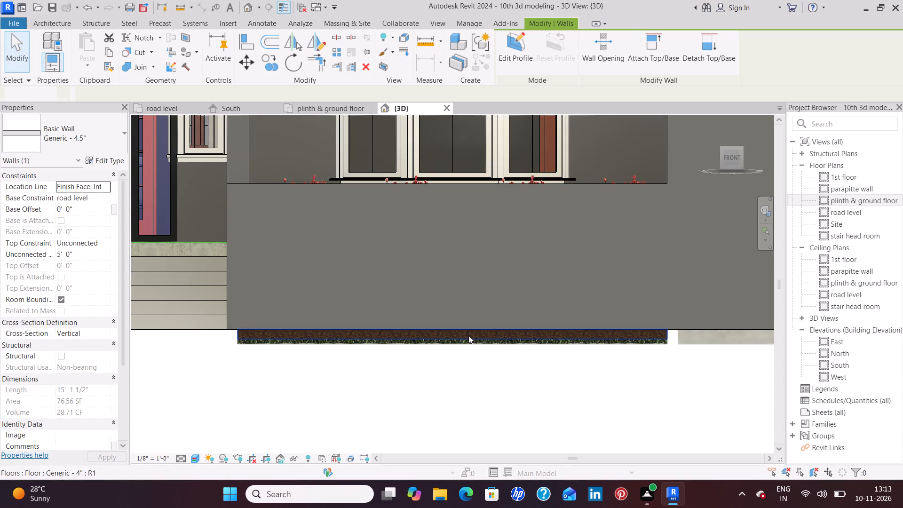
Set the Earth structure layer of the narrow front strip's Generic - 4" floor type to a thickness of 6".
click(468, 334)
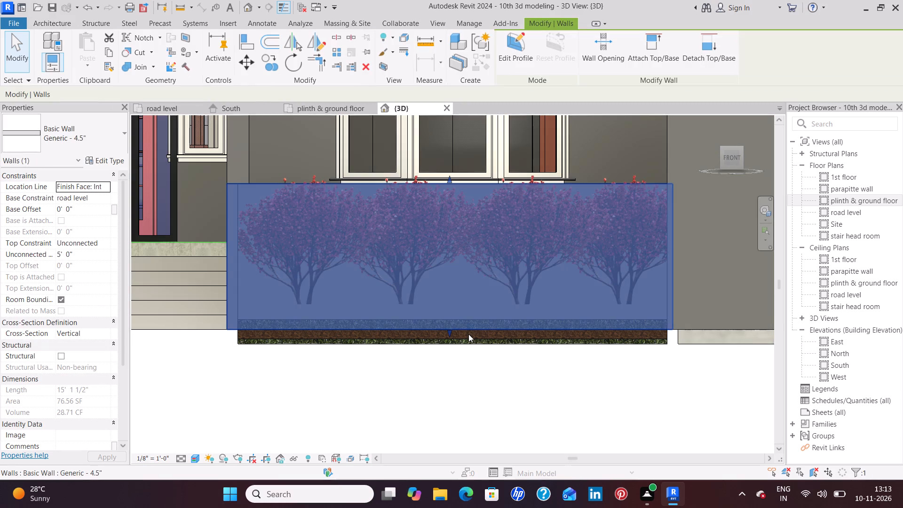
key(Escape)
click(467, 337)
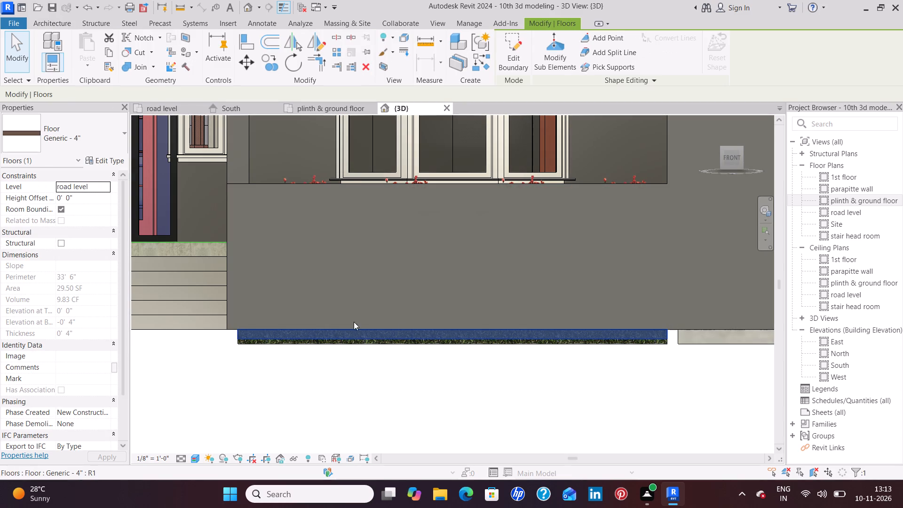
click(106, 161)
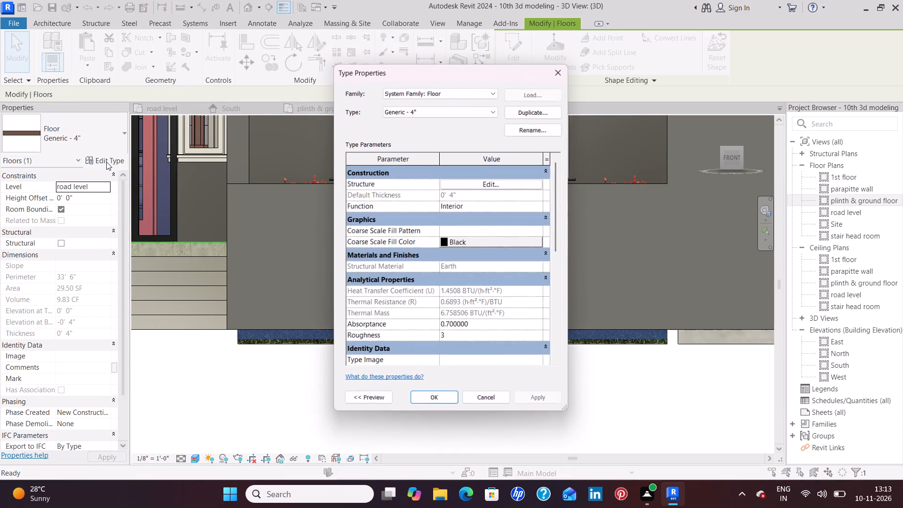
click(503, 185)
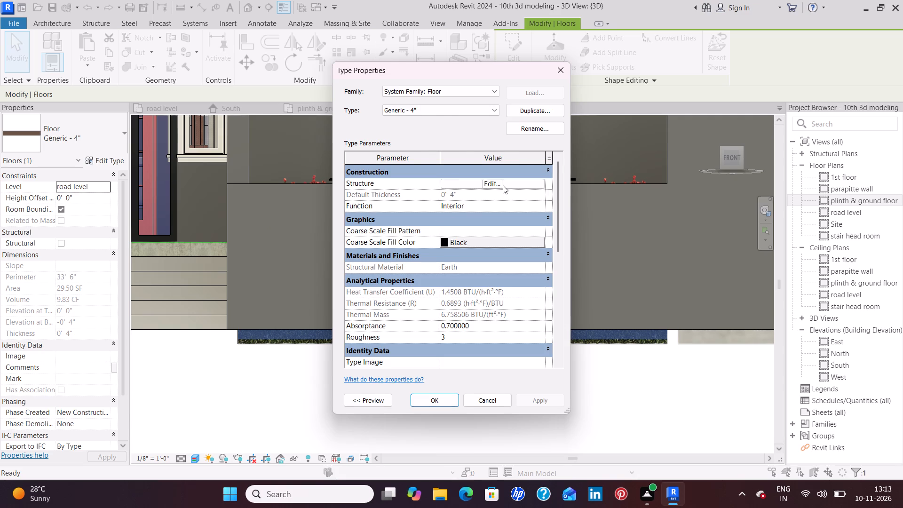
click(457, 190)
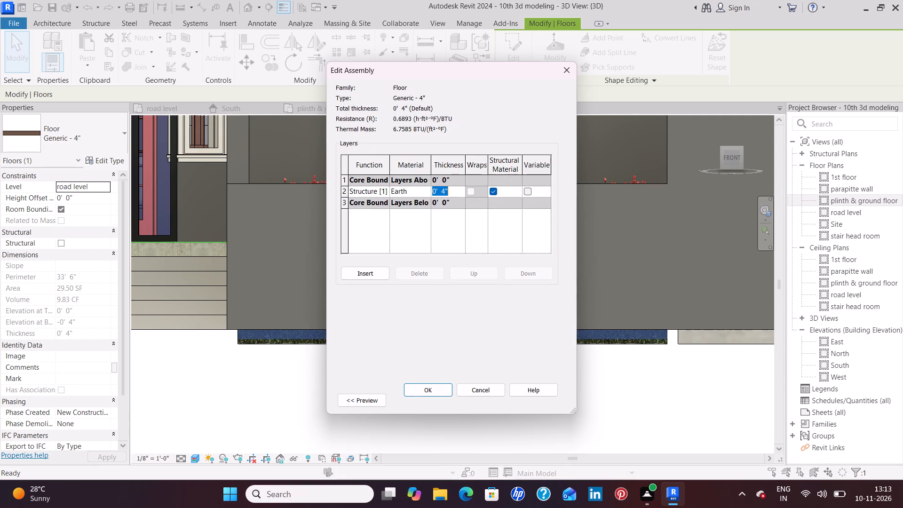
key(BackSpace)
key(6)
key(shift+quotedbl)
key(Return)
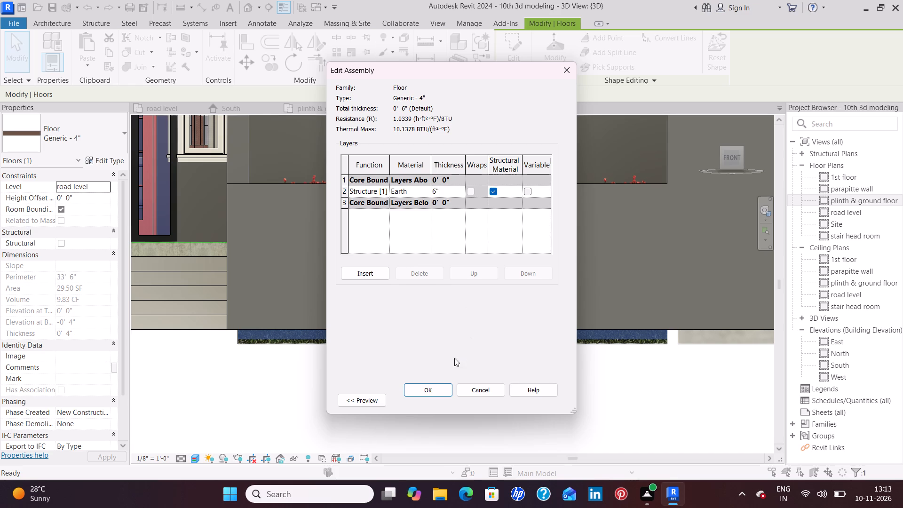
click(439, 387)
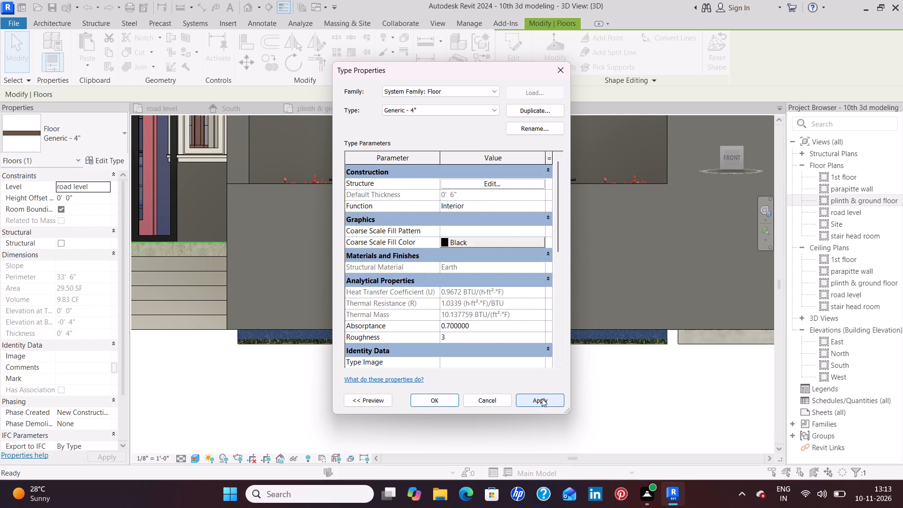
click(542, 398)
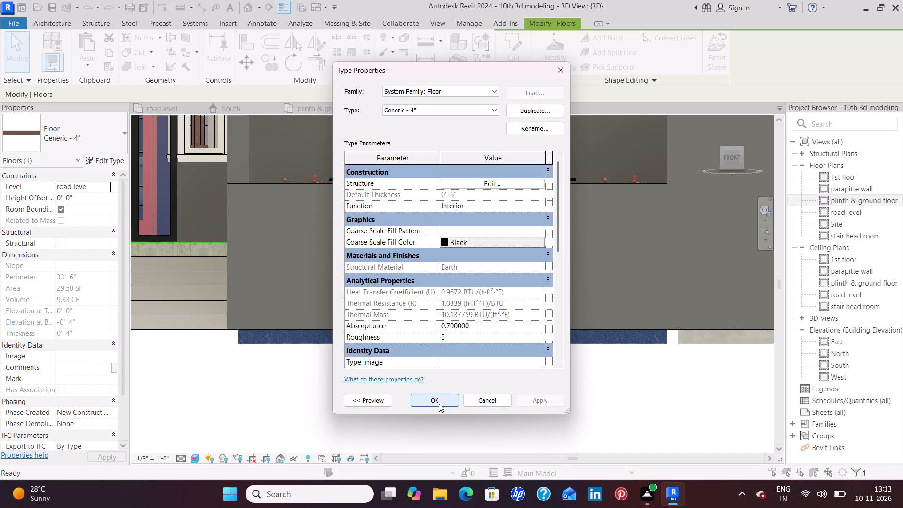
click(437, 403)
click(435, 398)
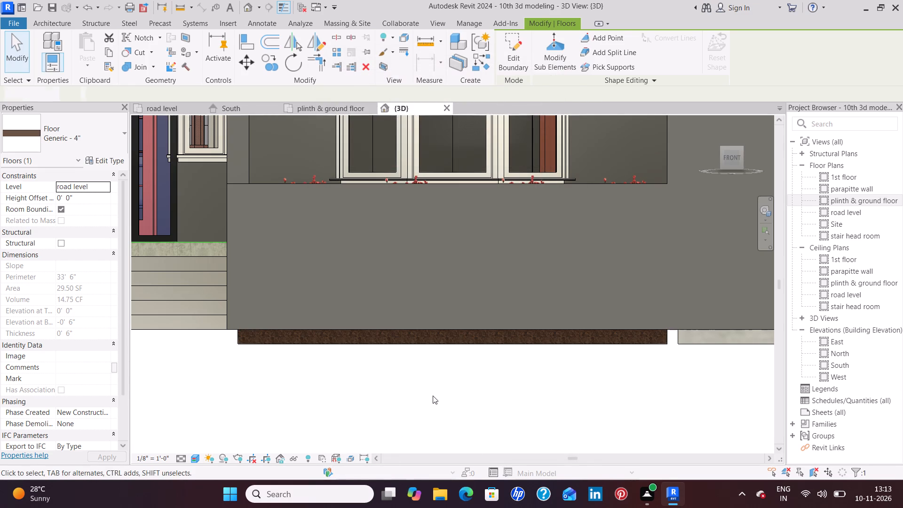
Set the Earth structure layer of the narrow front strip's Generic - 4" floor type to a thickness of 8".
click(463, 341)
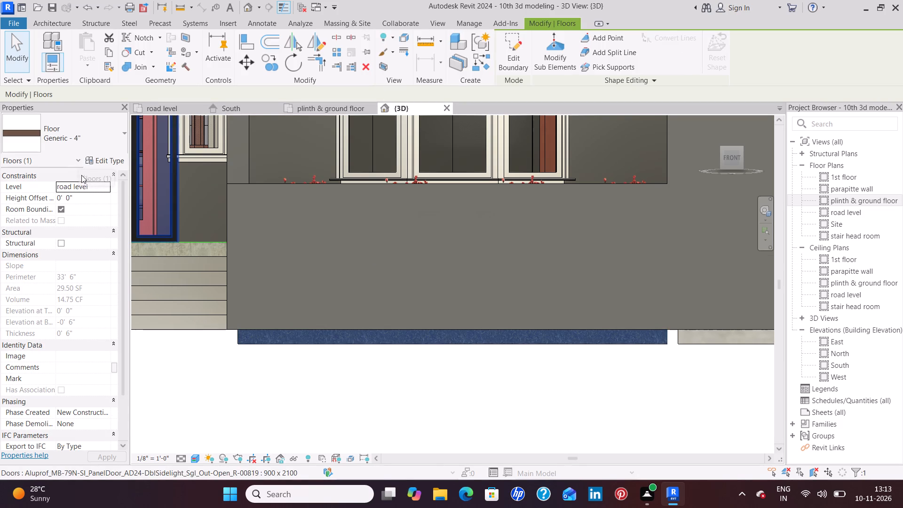
click(108, 159)
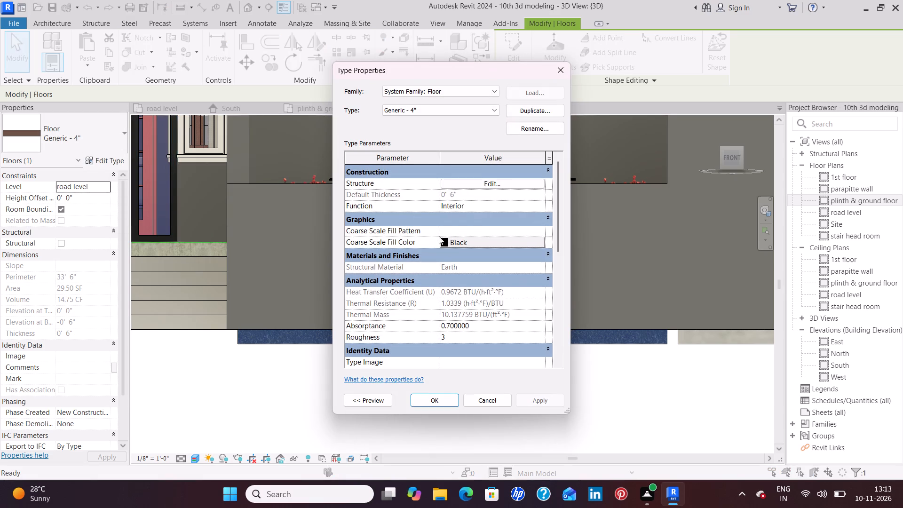
click(507, 187)
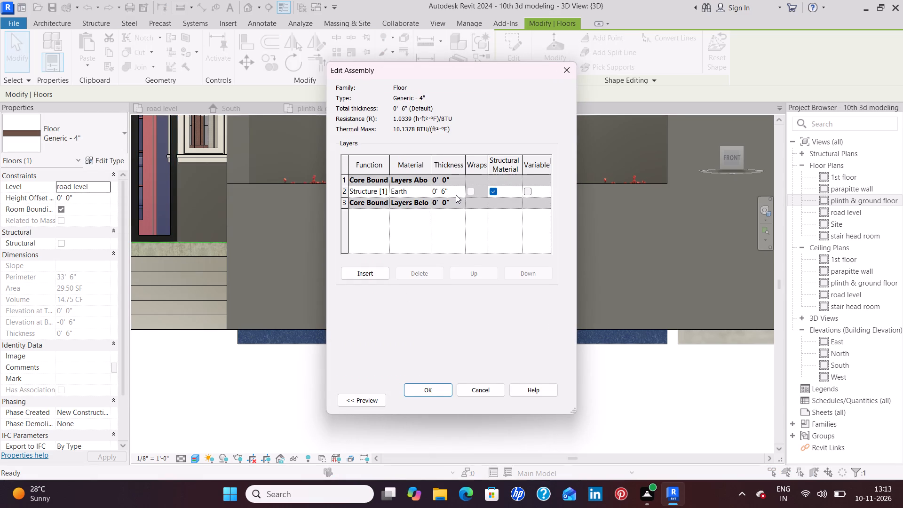
click(454, 193)
key(BackSpace)
text(8")
key(Return)
click(444, 390)
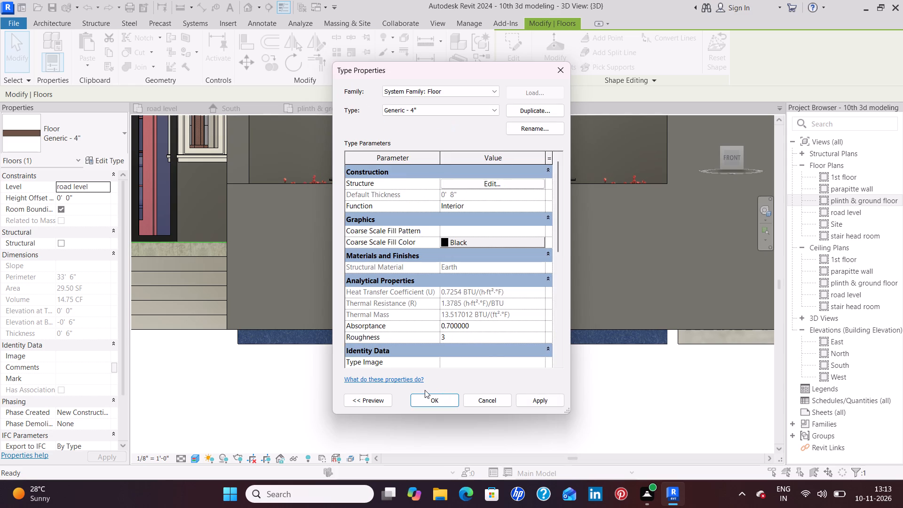
click(432, 398)
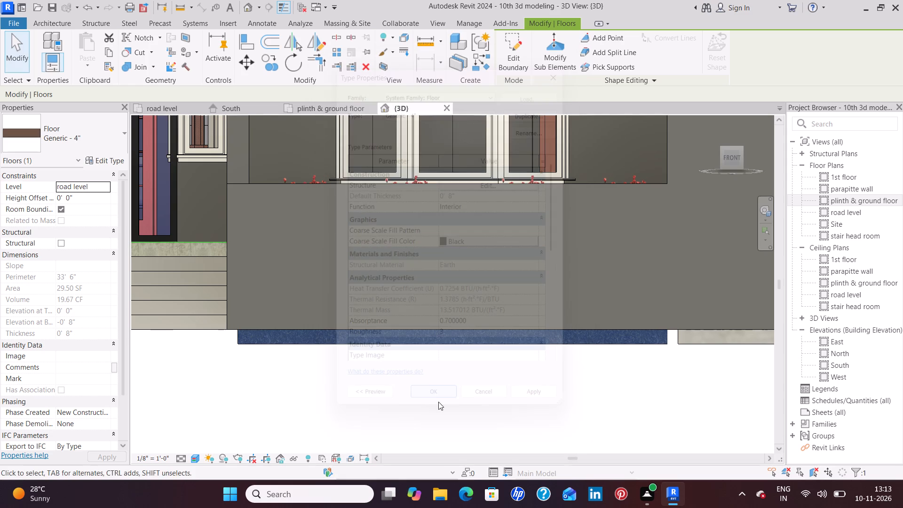
click(487, 396)
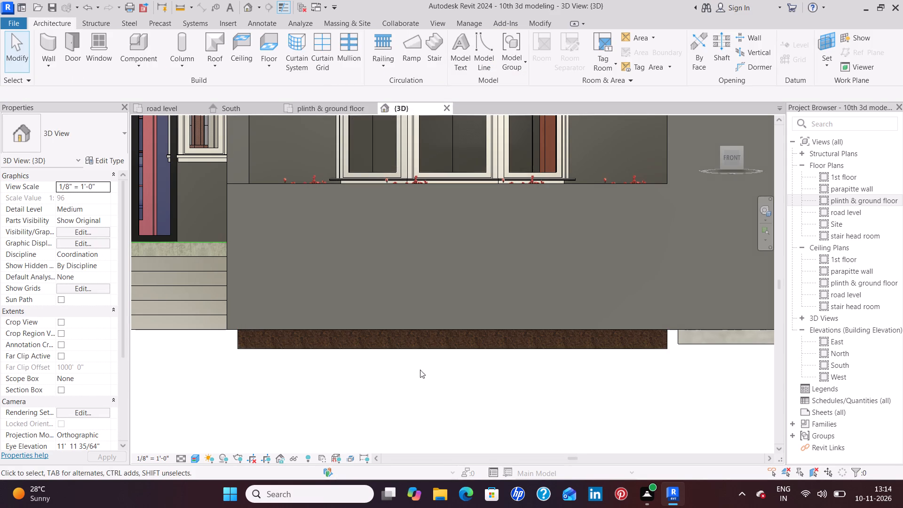
Select the narrow front strip's Earth floor in 3D and nudge it in small increments.
shift+middle_drag(480, 387, 472, 359)
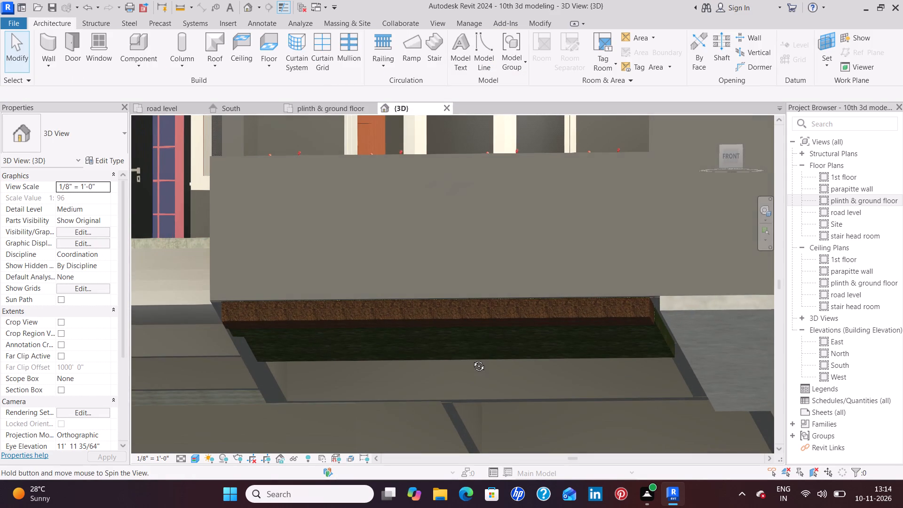
shift+middle_drag(472, 359, 462, 354)
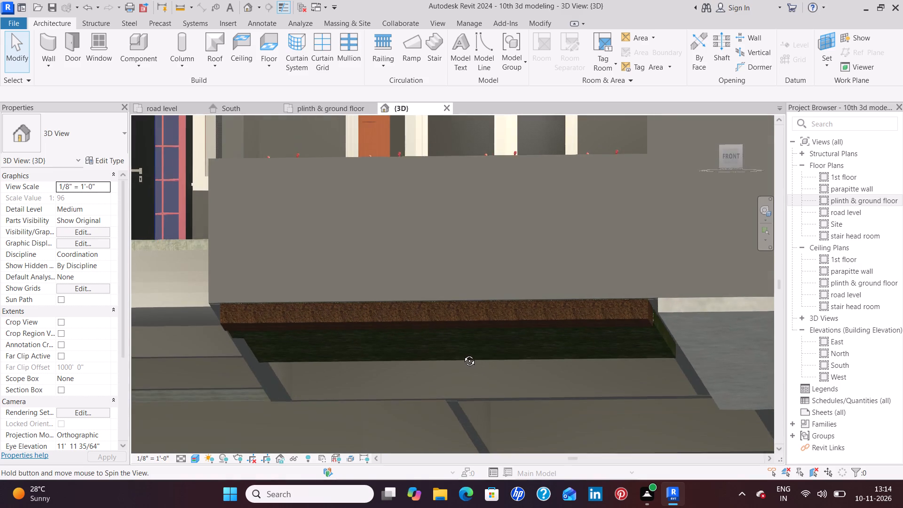
shift+middle_drag(462, 354, 415, 353)
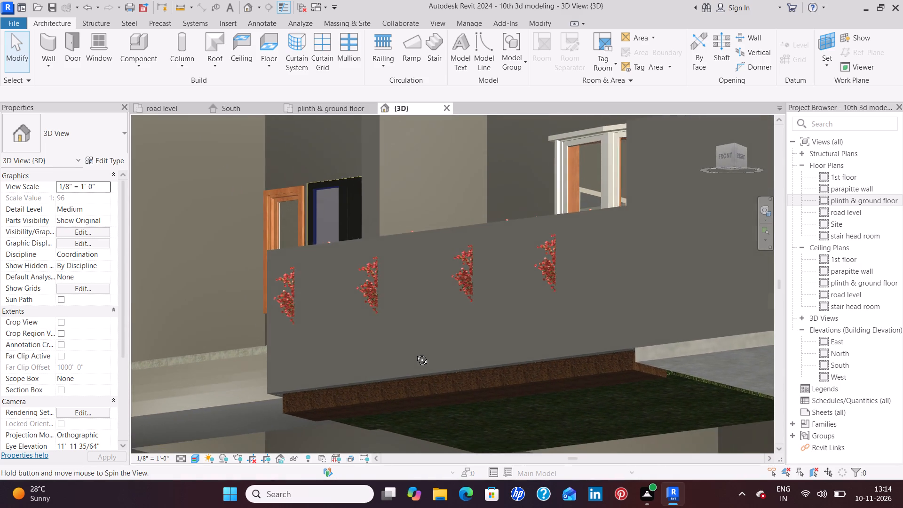
shift+middle_drag(415, 353, 417, 356)
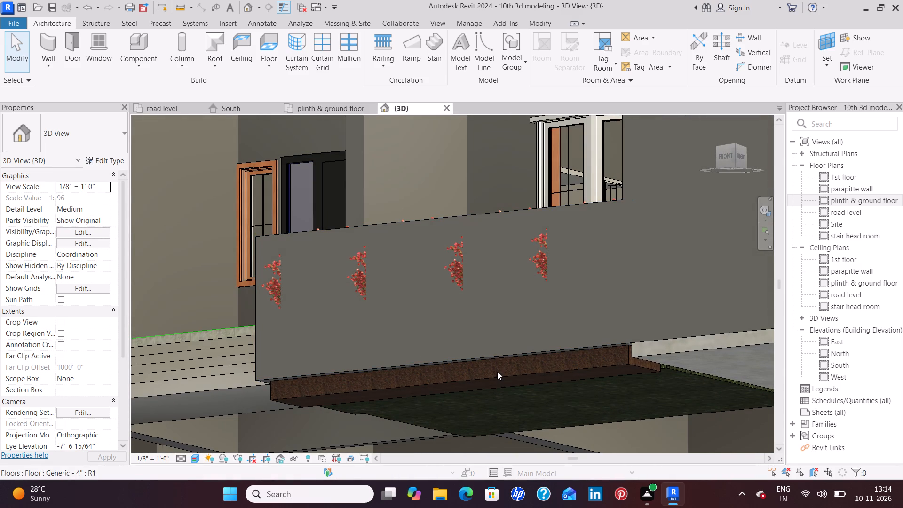
click(500, 376)
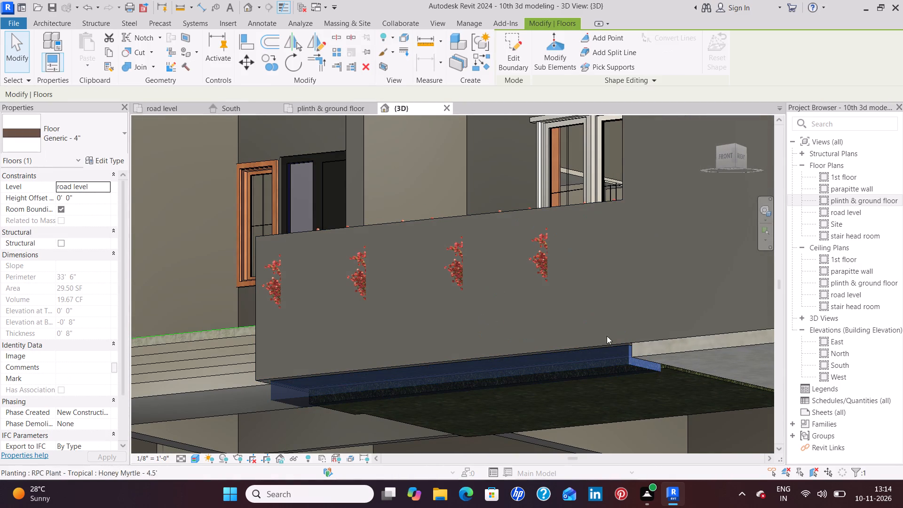
shift+middle_drag(678, 365, 610, 375)
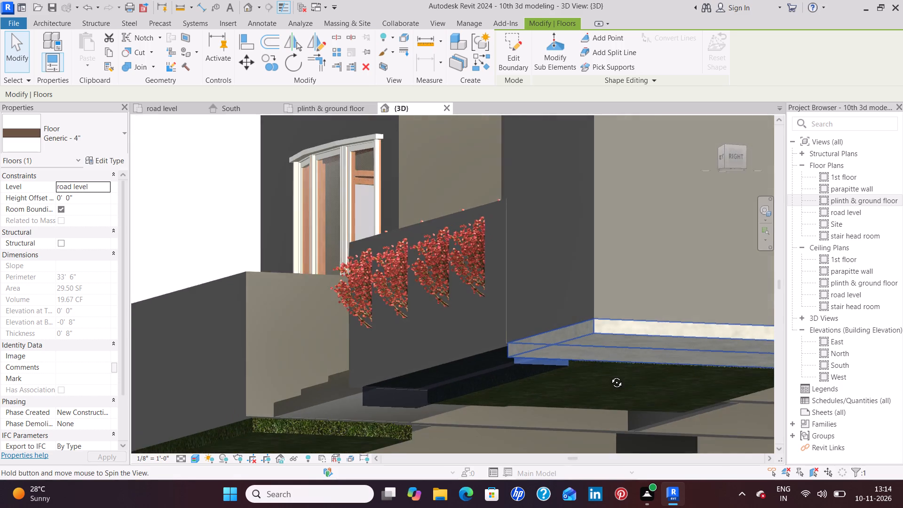
shift+middle_drag(610, 375, 604, 375)
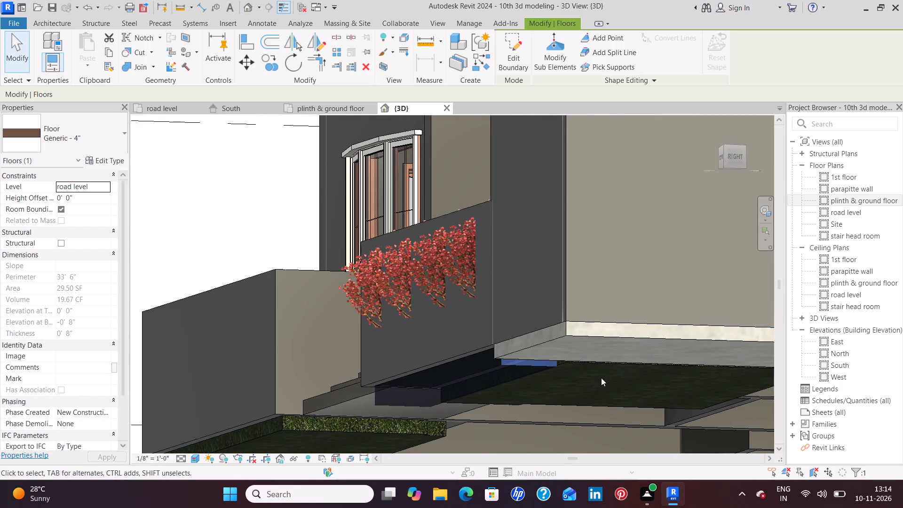
key(Up)
key(Up)
key(Down)
key(Down)
key(Down)
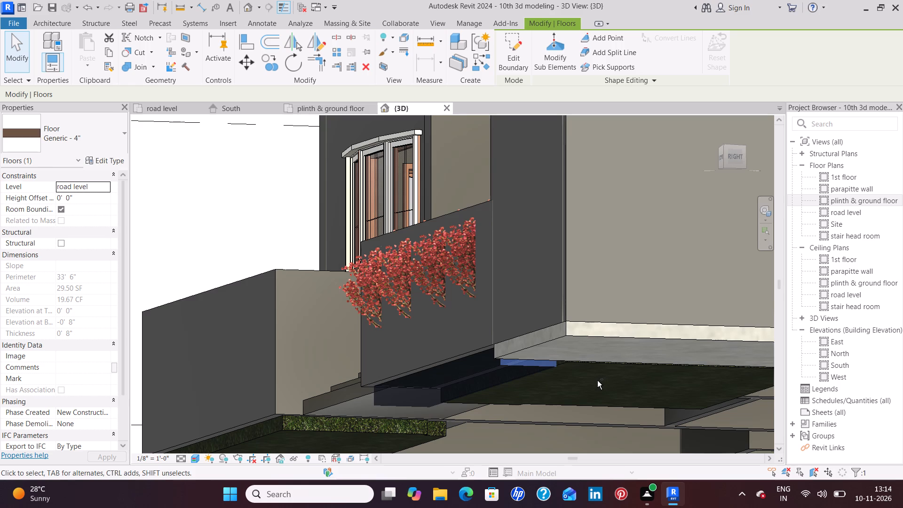
shift+middle_drag(595, 382, 681, 387)
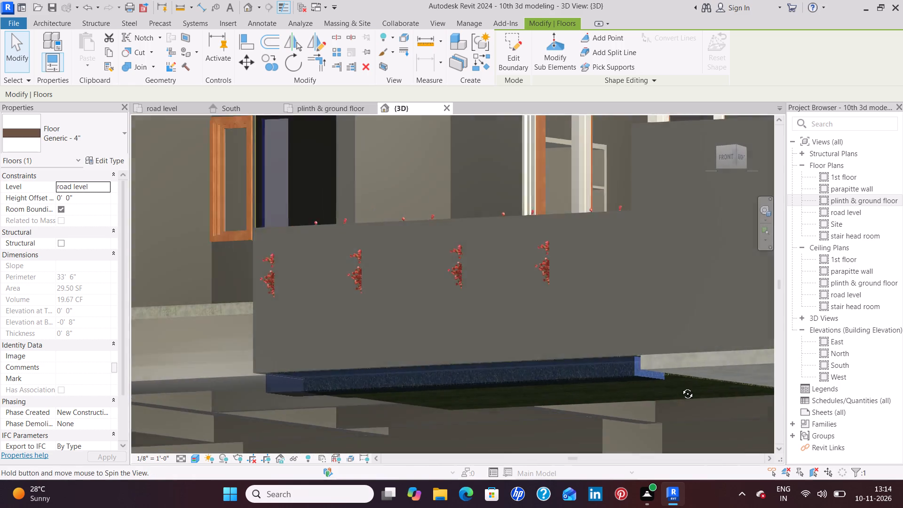
shift+middle_drag(681, 387, 747, 387)
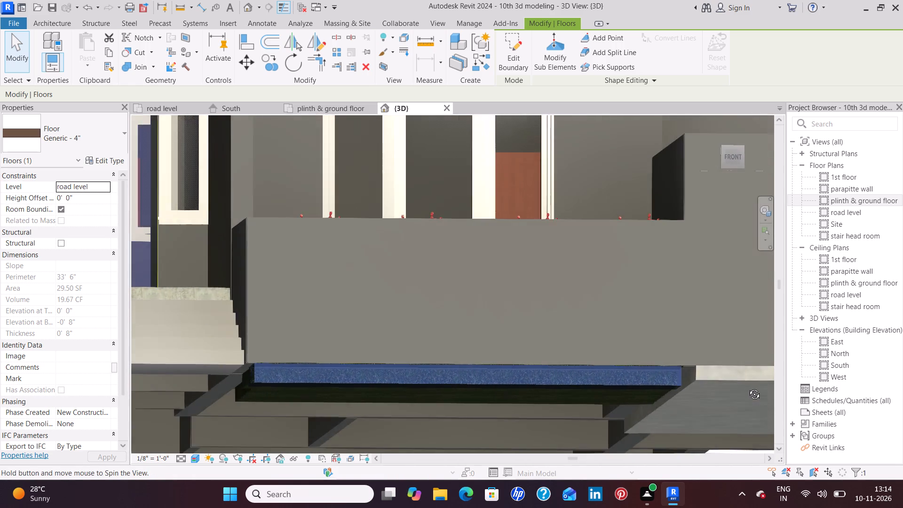
shift+middle_drag(747, 387, 724, 399)
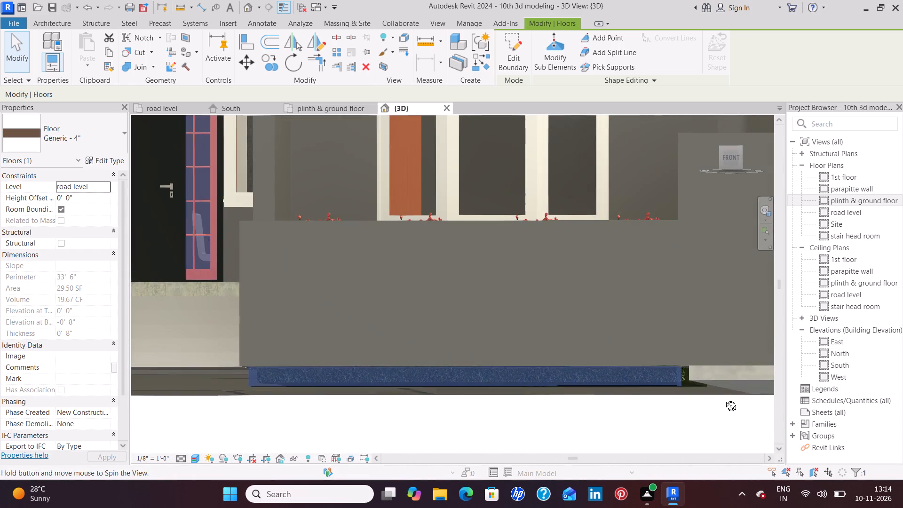
shift+middle_drag(724, 399, 732, 402)
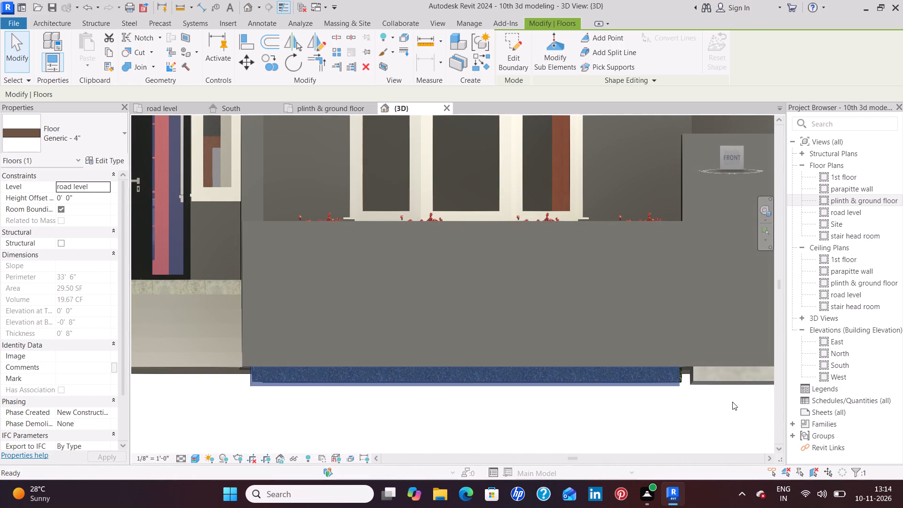
key(Right)
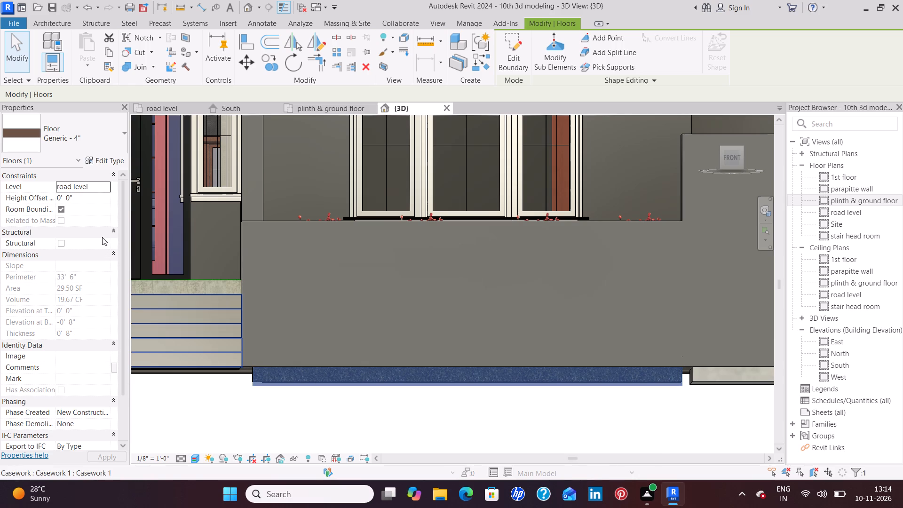
Set the narrow front strip's Earth floor height offset from road level to 2".
click(92, 201)
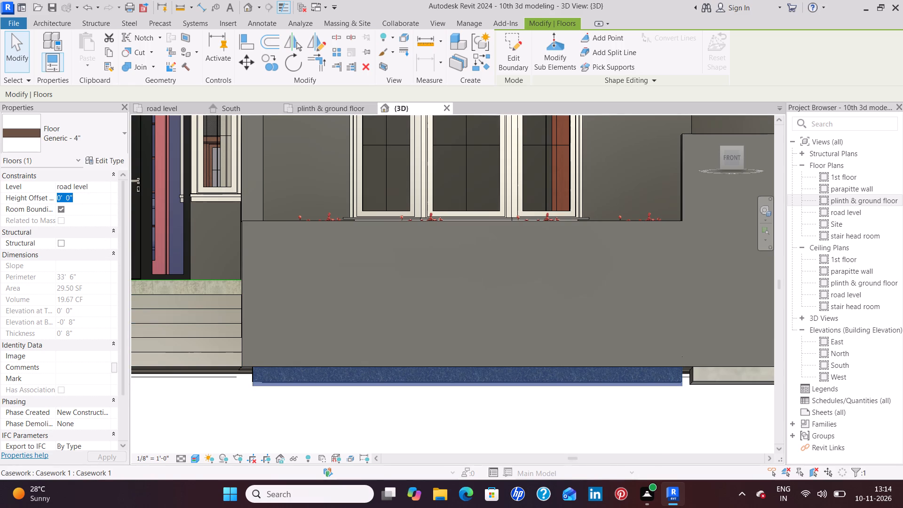
key(BackSpace)
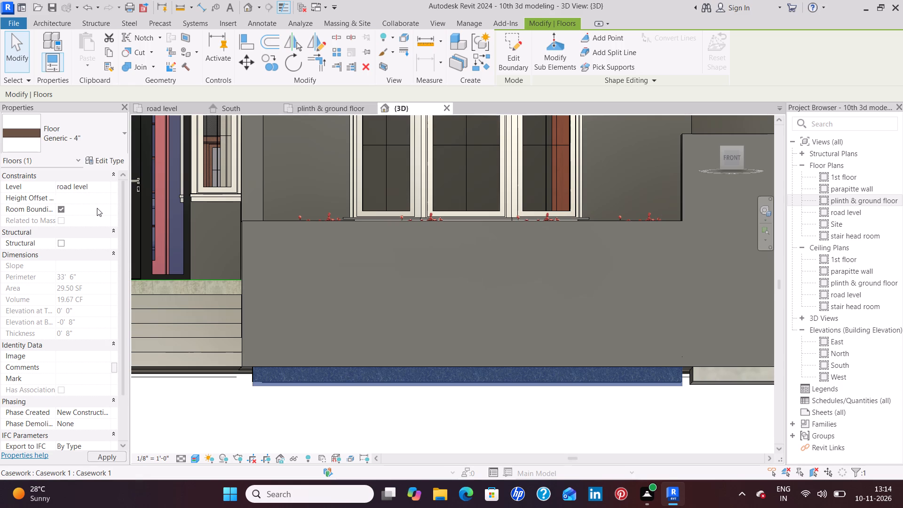
key(2)
key(shift+quotedbl)
key(Return)
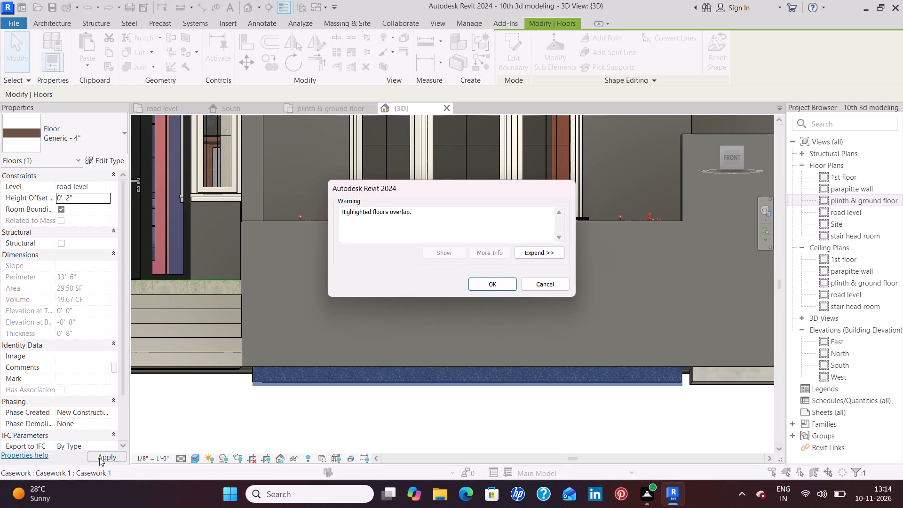
click(480, 285)
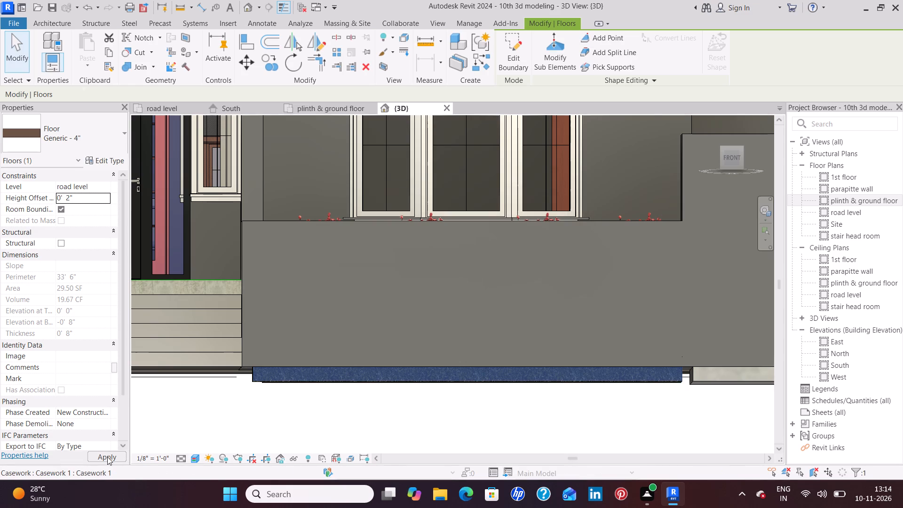
click(206, 427)
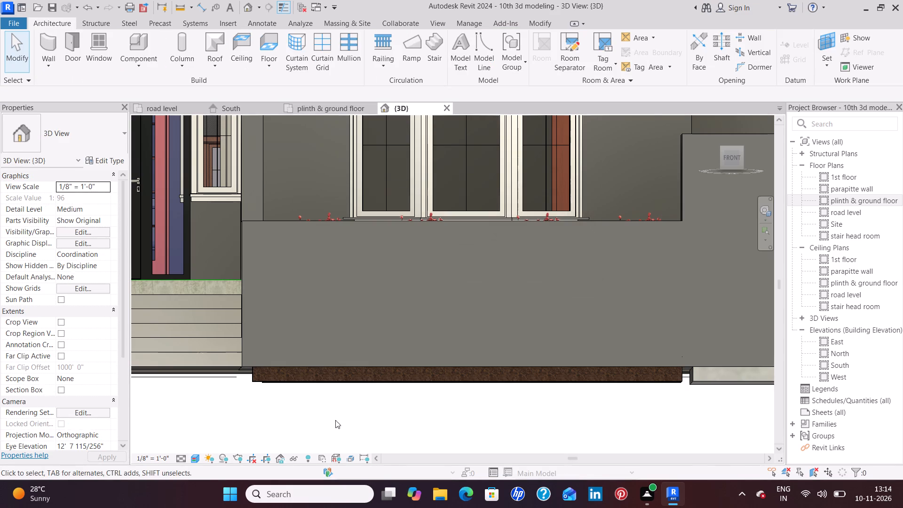
Delete the Honey Myrtle plant second from the east end of the row in the narrow front strip.
scroll(506, 391, up, 6)
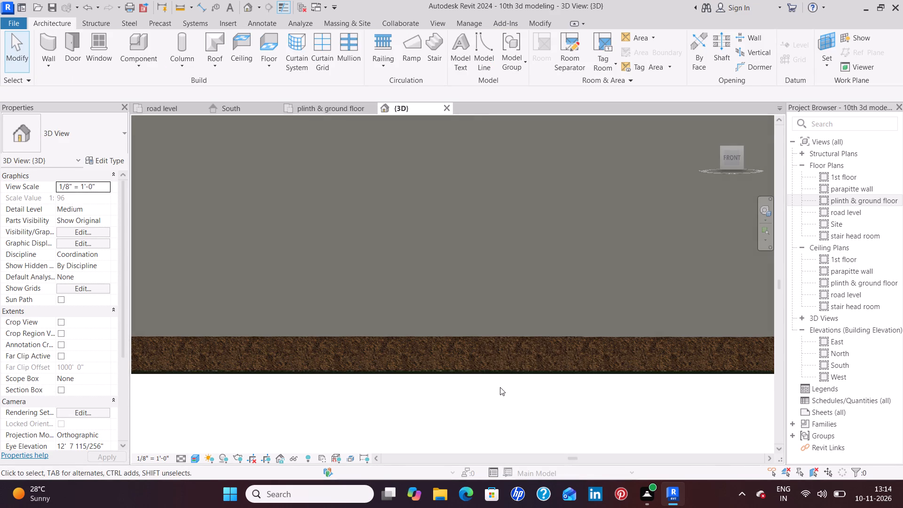
scroll(499, 387, down, 9)
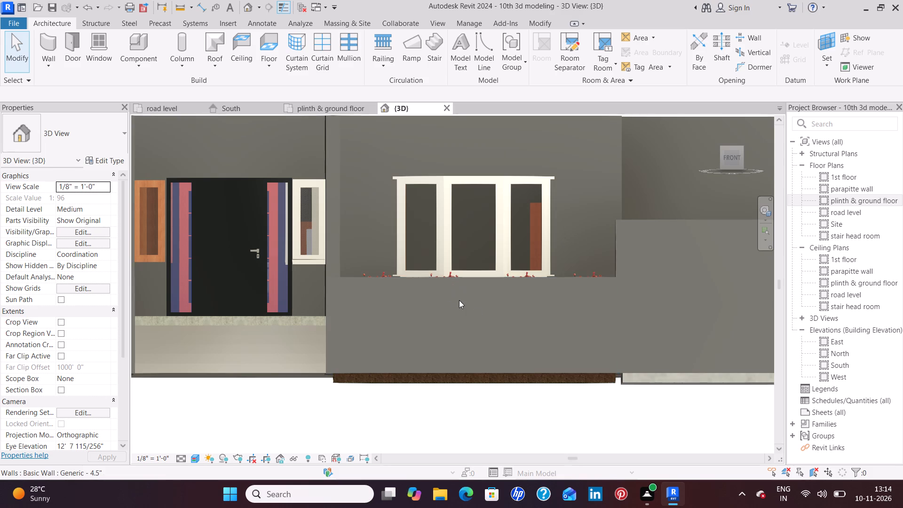
middle_drag(462, 303, 463, 303)
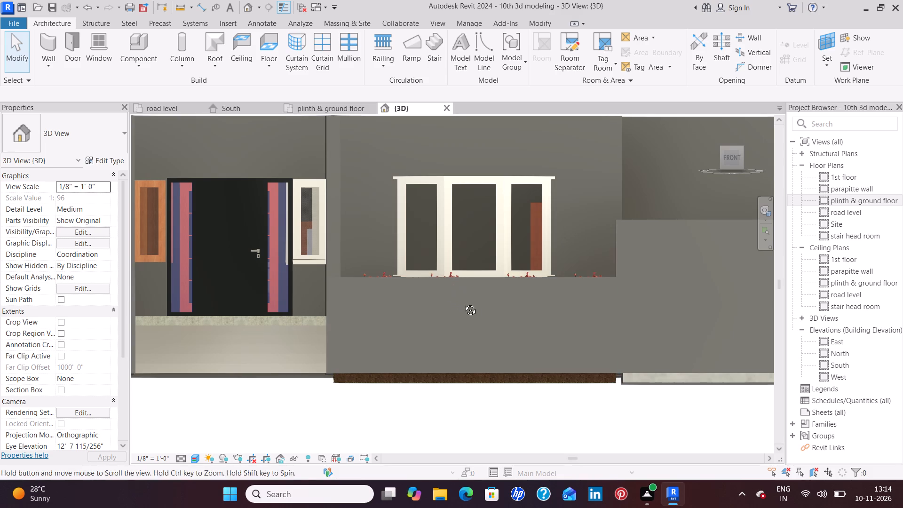
middle_drag(463, 303, 498, 410)
shift+middle_drag(433, 220, 450, 241)
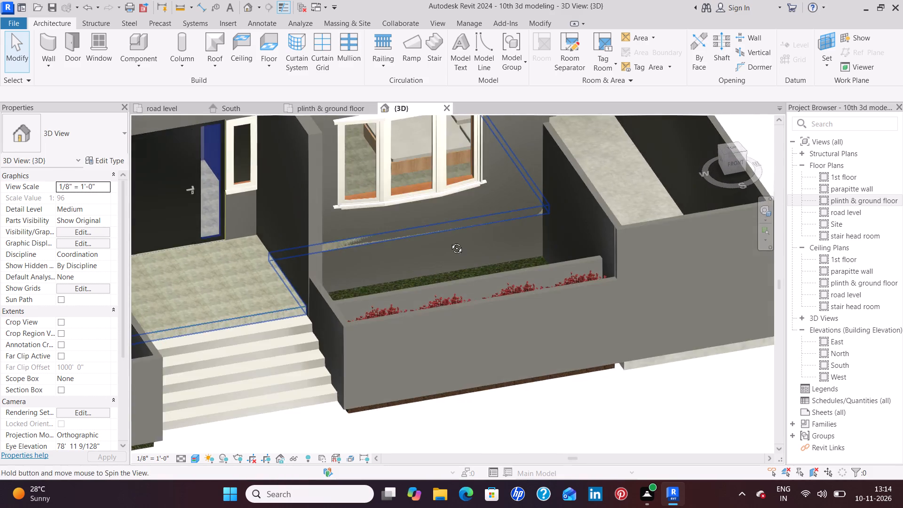
shift+middle_drag(450, 241, 491, 380)
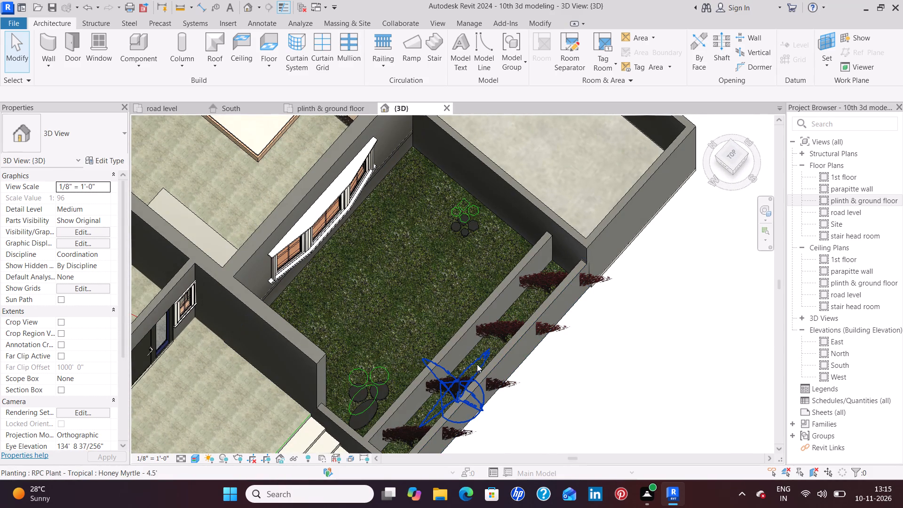
click(498, 331)
key(Delete)
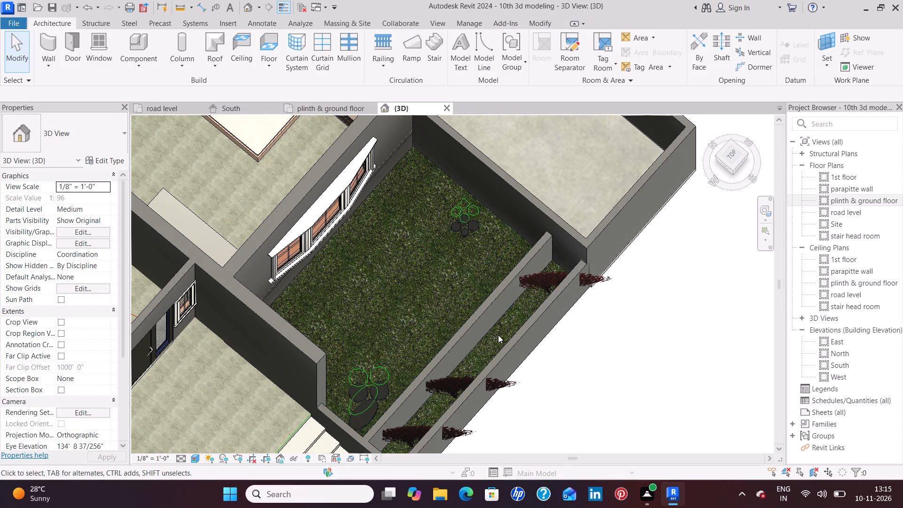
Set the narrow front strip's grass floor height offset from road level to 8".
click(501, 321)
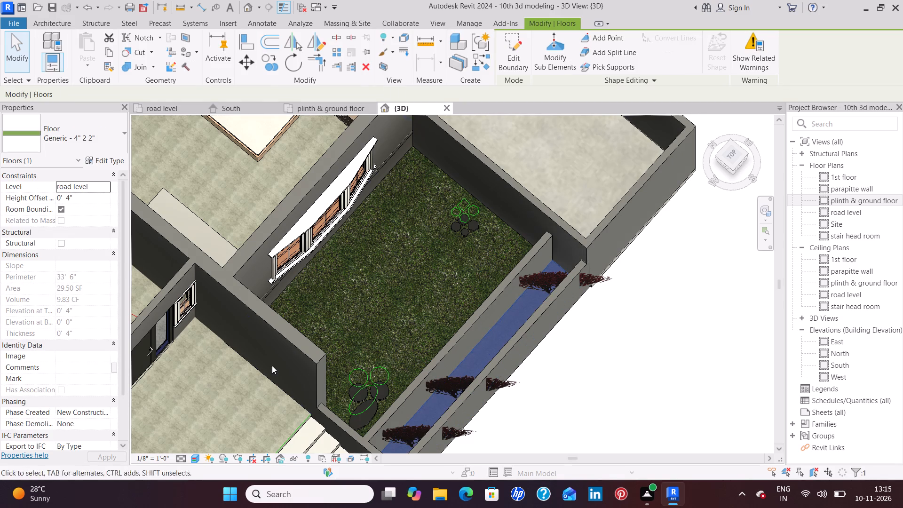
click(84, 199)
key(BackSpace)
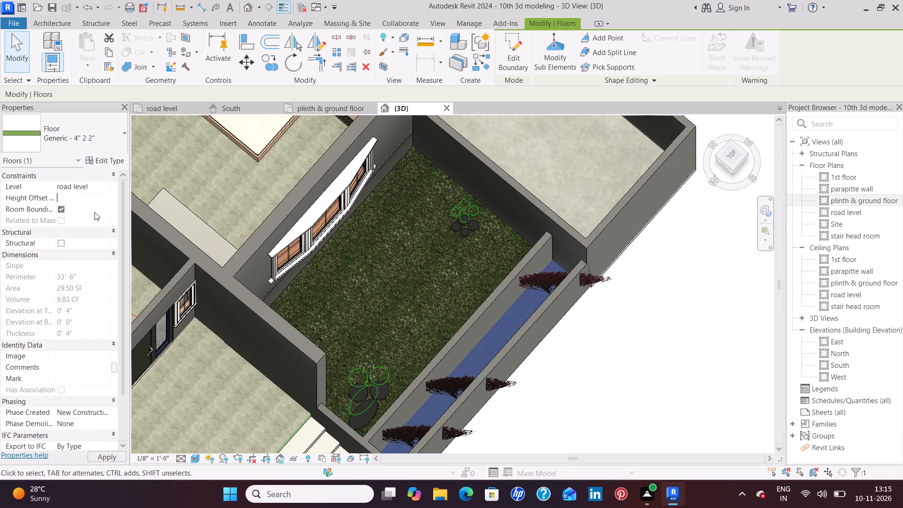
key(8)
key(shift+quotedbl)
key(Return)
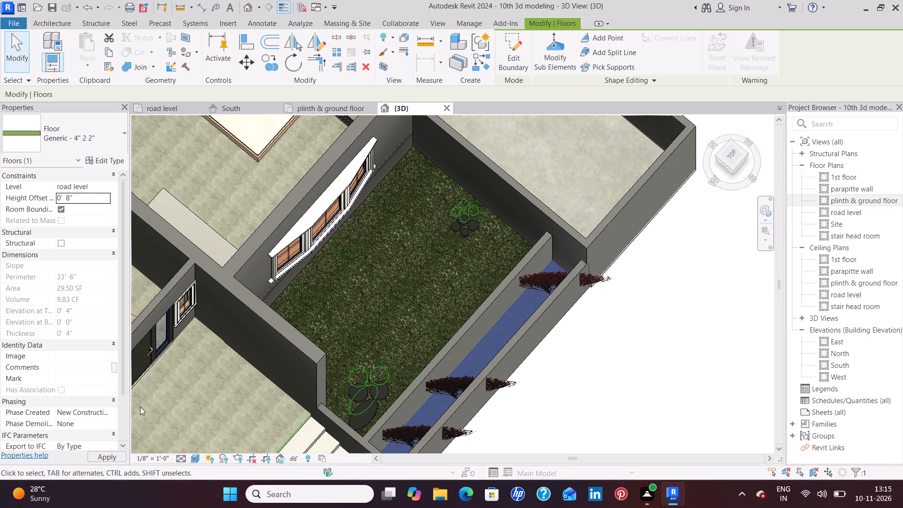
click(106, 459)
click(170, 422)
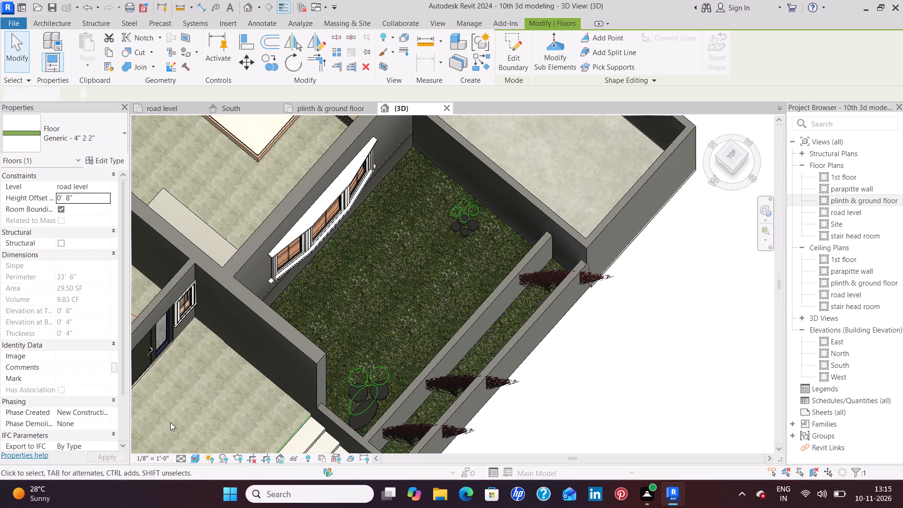
Delete the three remaining Honey Myrtle plants from the narrow front strip.
click(454, 380)
key(Delete)
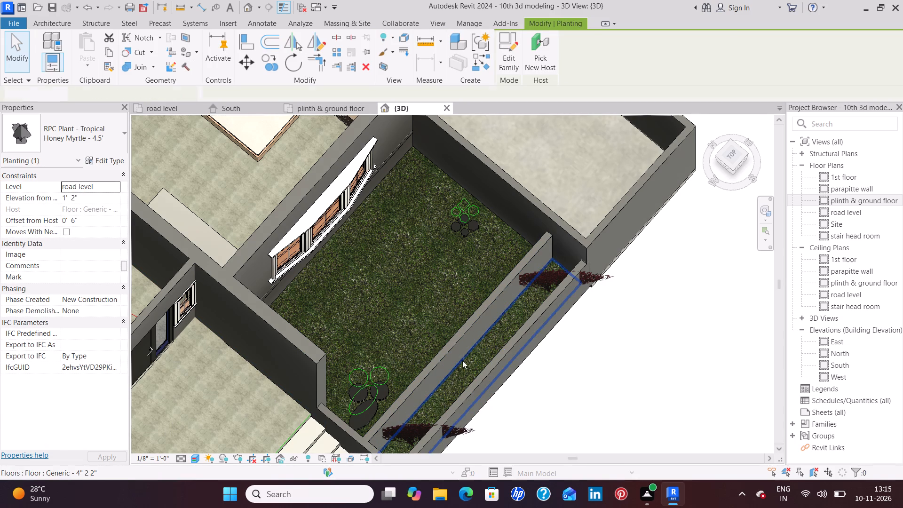
click(546, 274)
key(Delete)
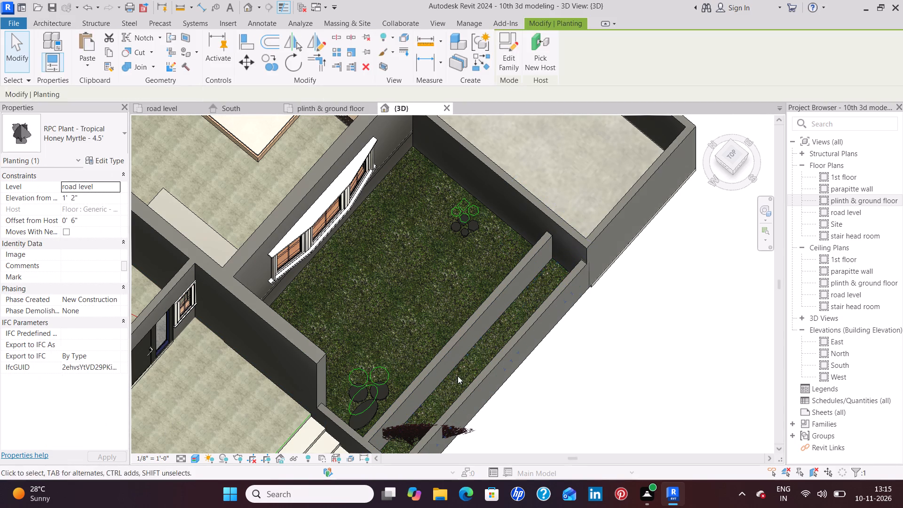
click(415, 429)
key(Delete)
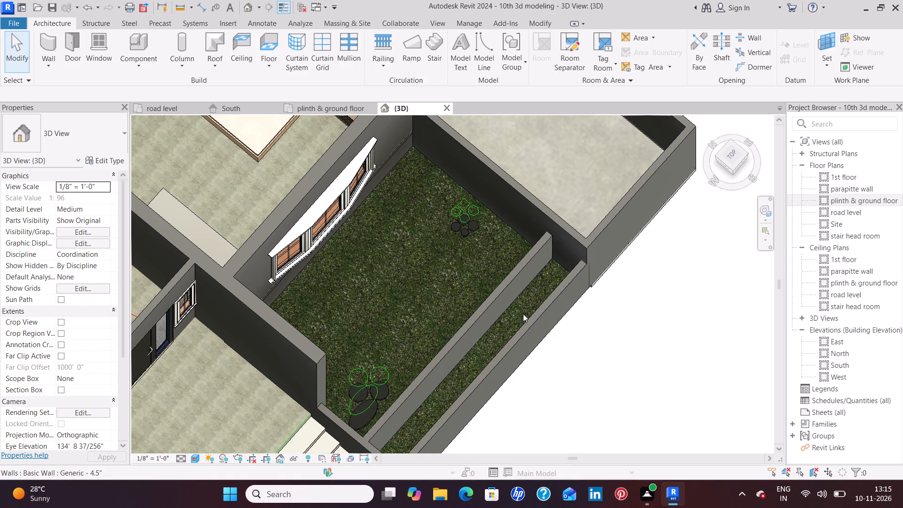
Set the Grass structure layer of the narrow strip's Generic - 4" 2 2" floor type to a thickness of 6".
click(547, 269)
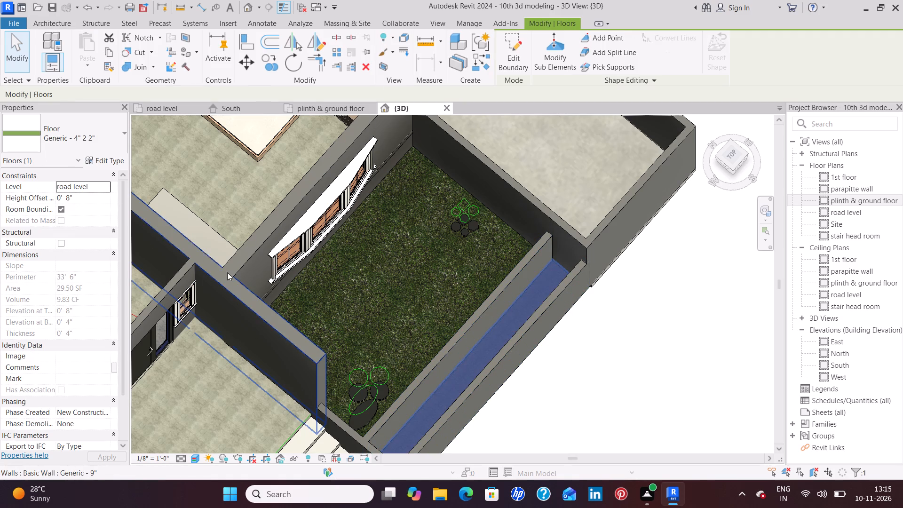
click(103, 160)
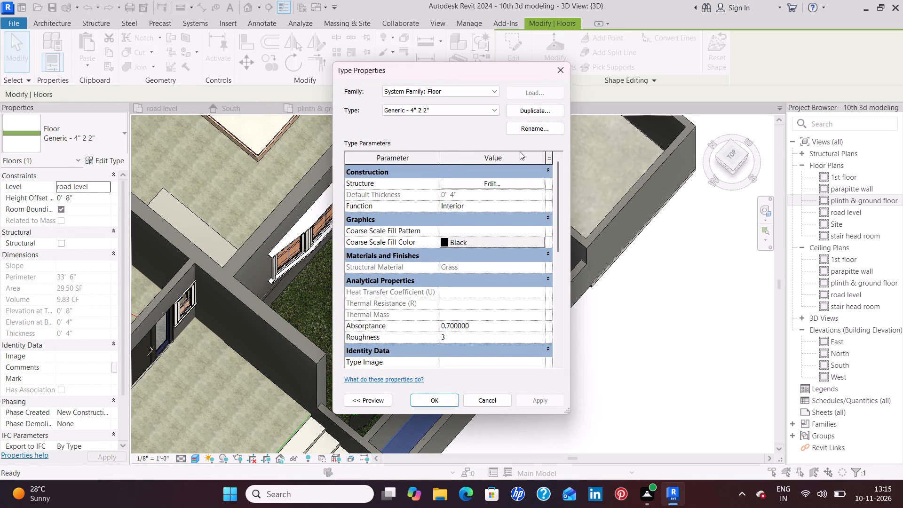
click(468, 184)
click(460, 190)
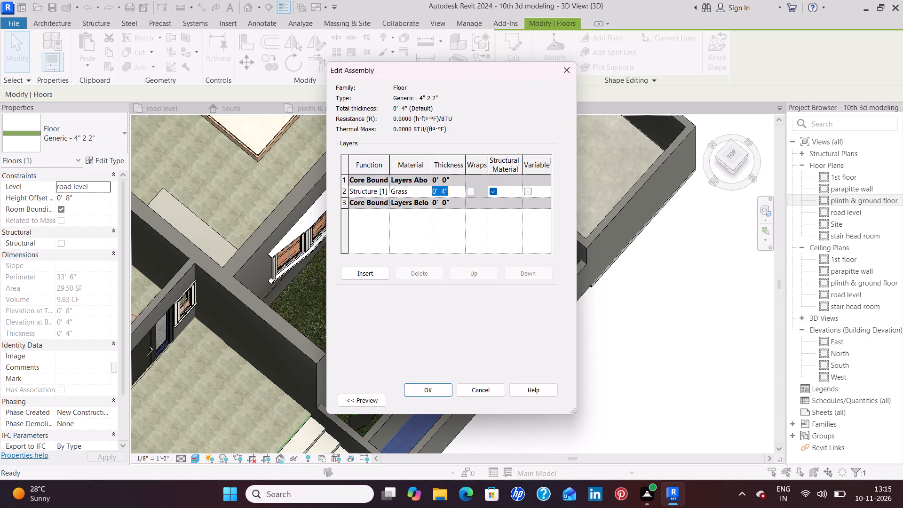
key(BackSpace)
text(6")
key(Return)
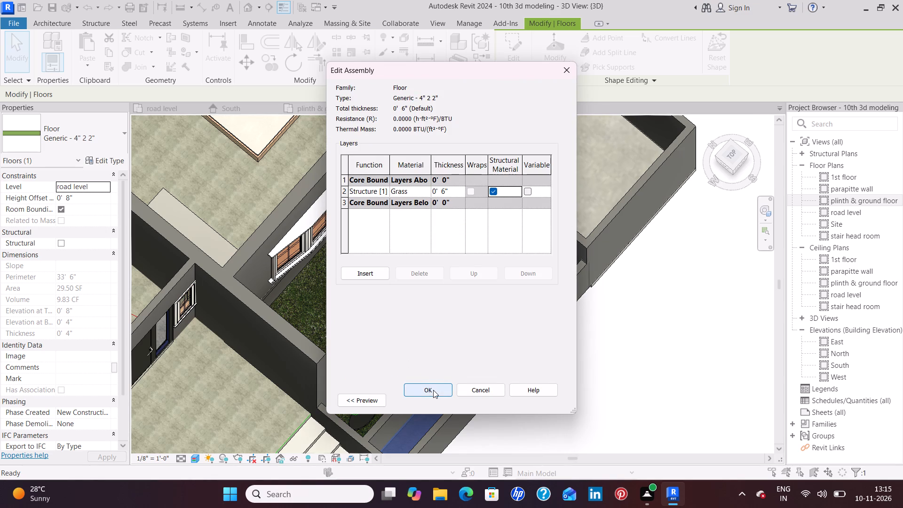
click(433, 390)
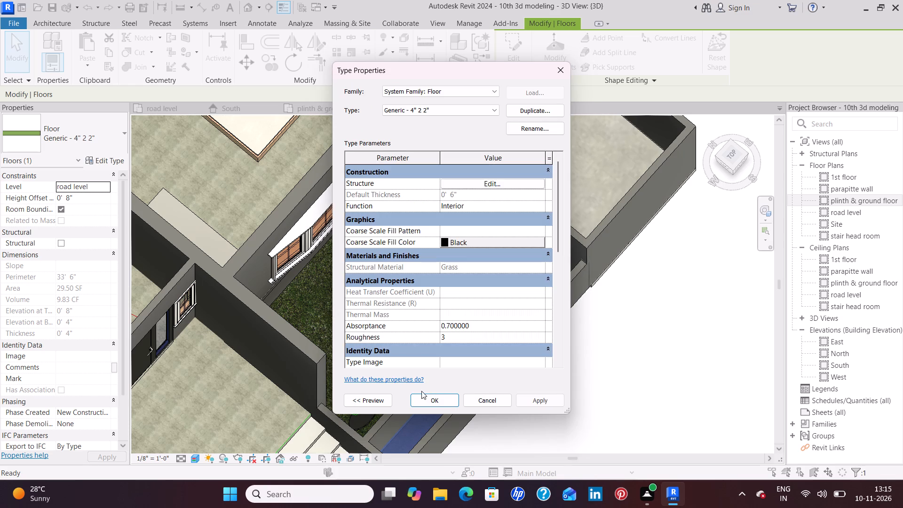
click(537, 398)
click(447, 400)
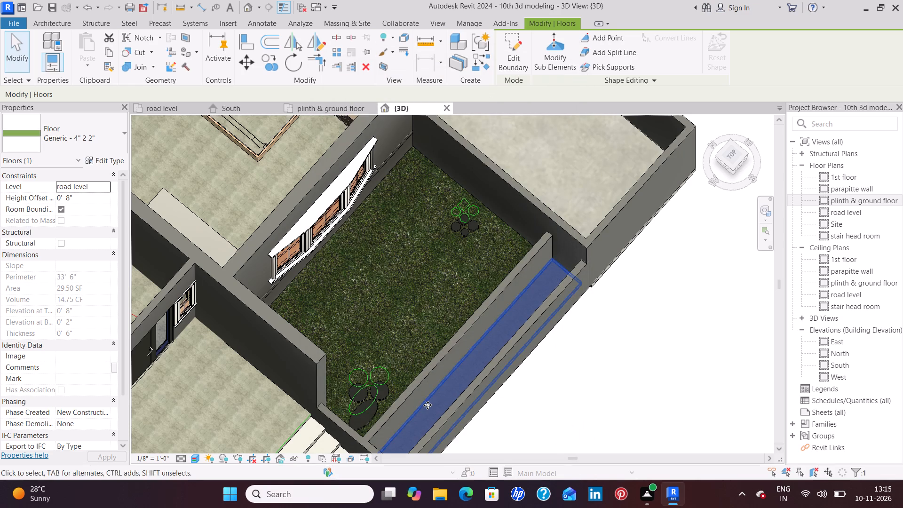
click(570, 395)
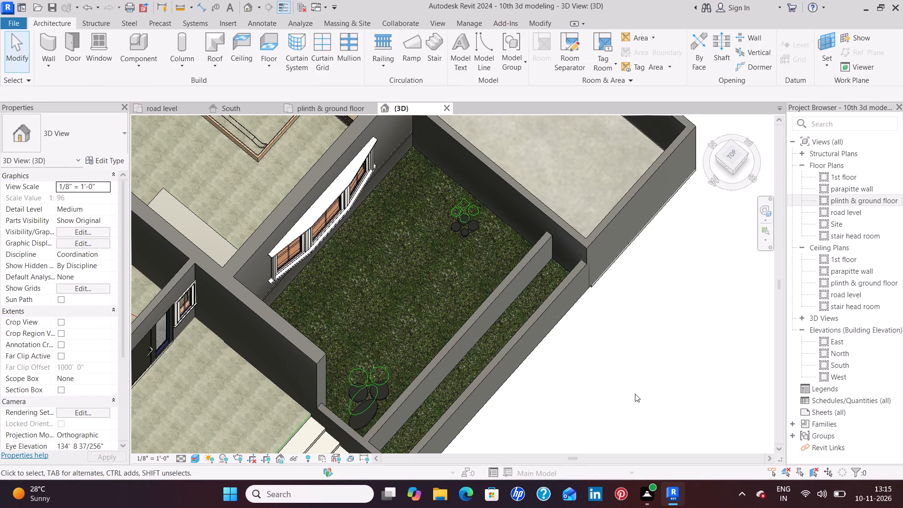
Examine the narrow strip in 3D from the front and above, checking how its Earth floor sits against the front wall's base.
shift+middle_drag(632, 399, 573, 381)
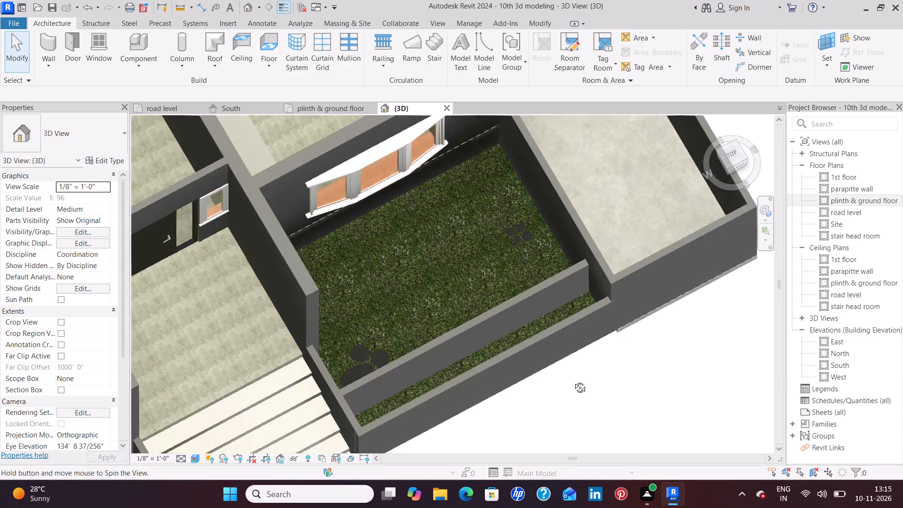
shift+middle_drag(573, 381, 536, 370)
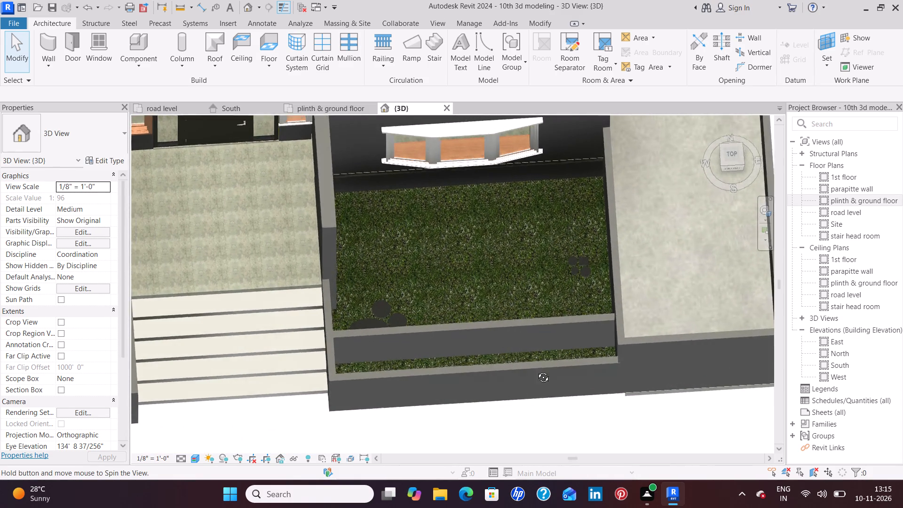
shift+middle_drag(536, 370, 527, 170)
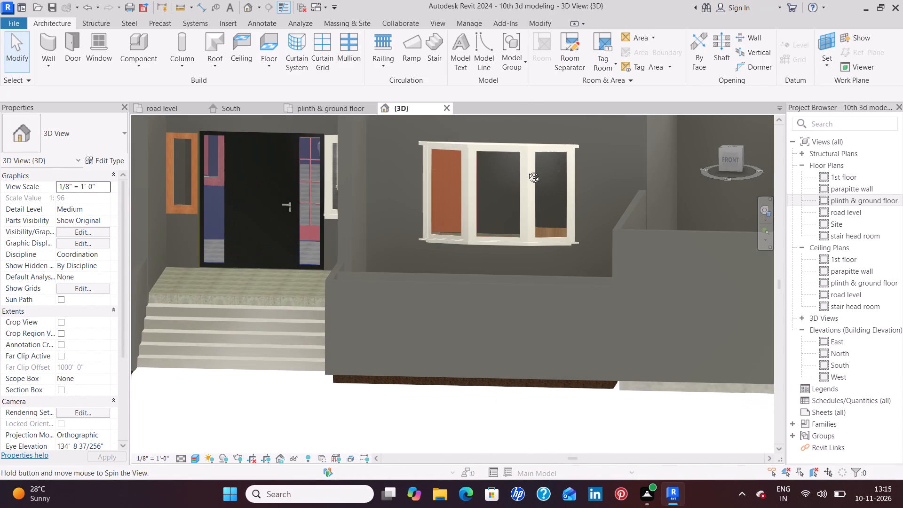
shift+middle_drag(527, 170, 534, 148)
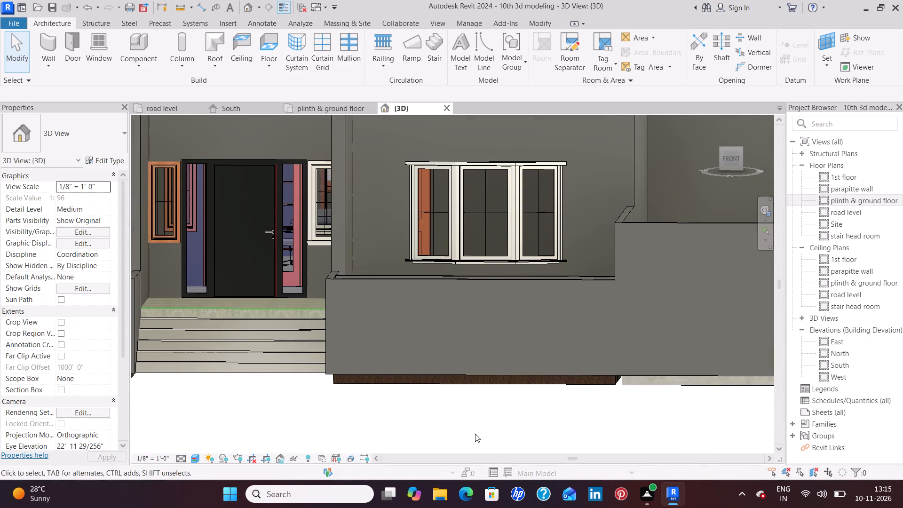
click(468, 383)
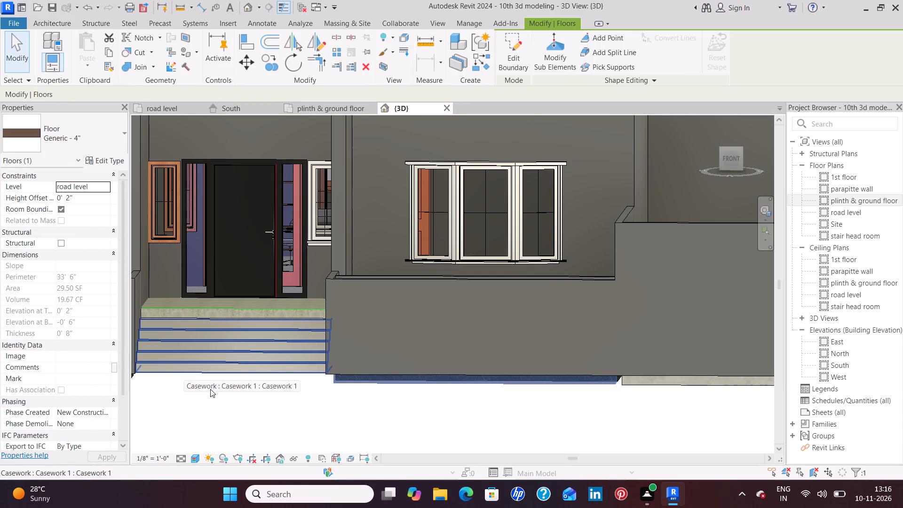
middle_drag(326, 452, 346, 474)
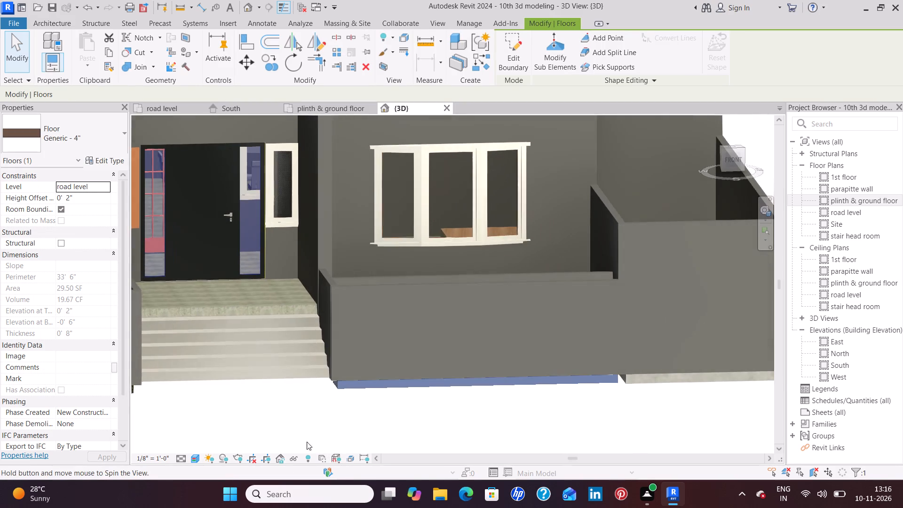
shift+middle_drag(246, 361, 293, 458)
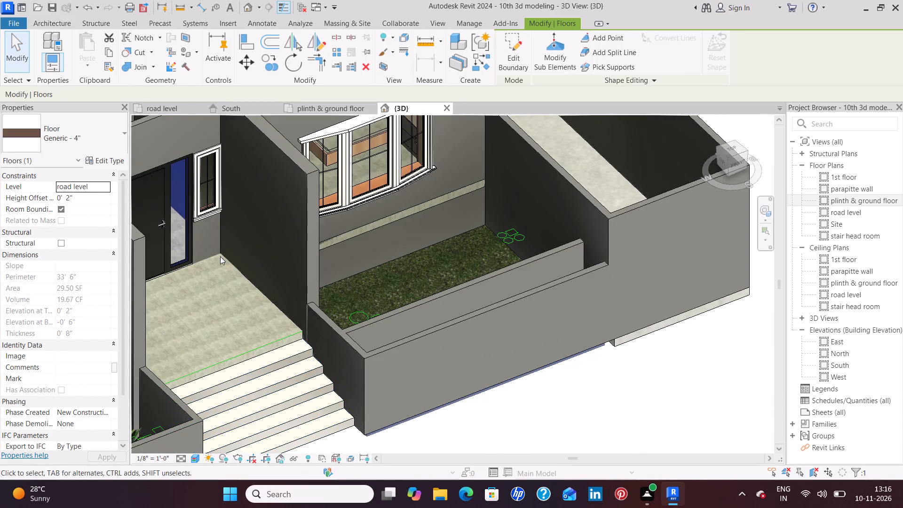
shift+middle_drag(222, 257, 262, 370)
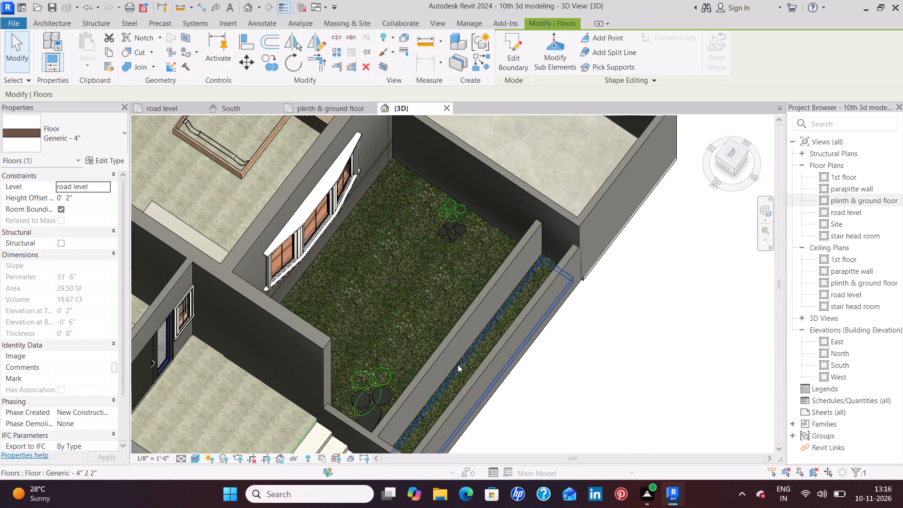
Move the narrow strip's grass floor to the plinth & ground floor level with a height offset of 0.
click(462, 363)
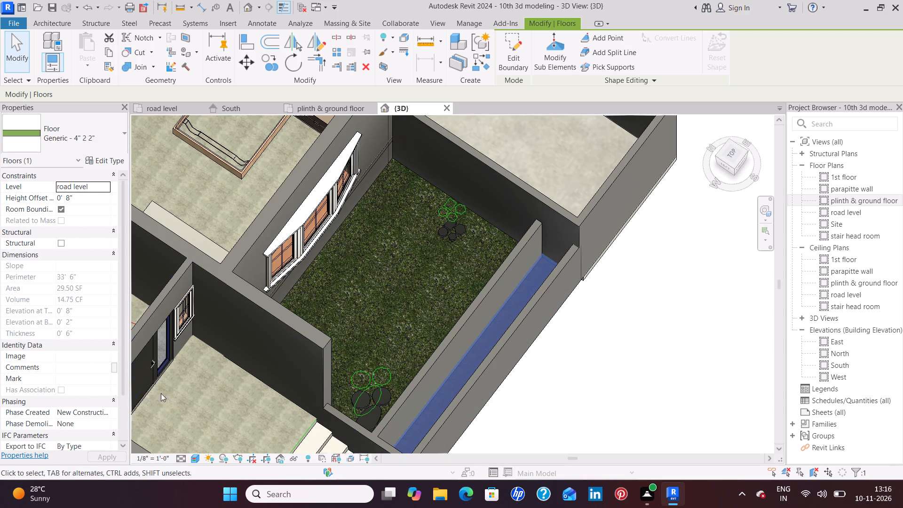
click(83, 200)
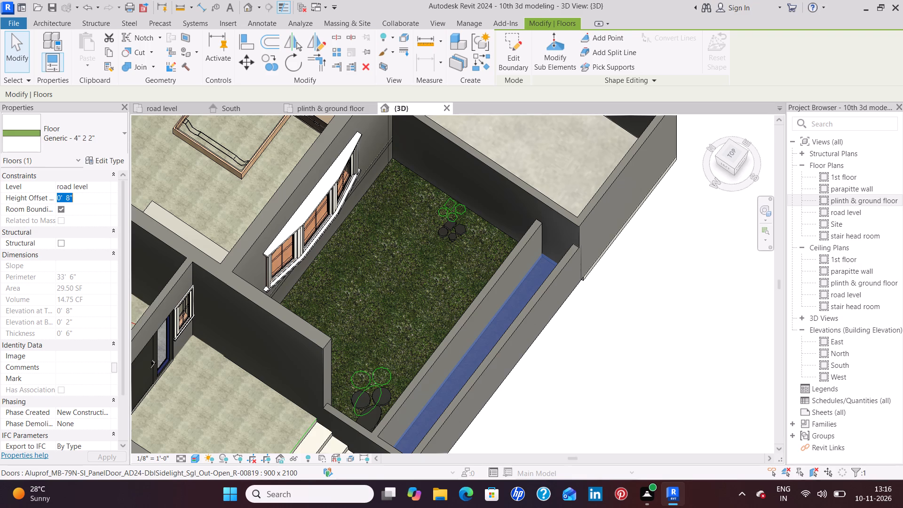
key(BackSpace)
key(0)
key(Return)
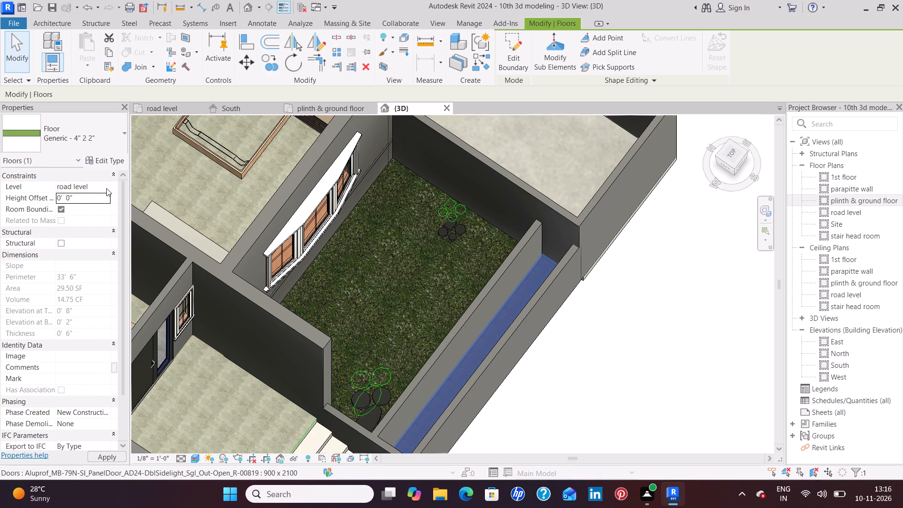
click(106, 188)
click(97, 207)
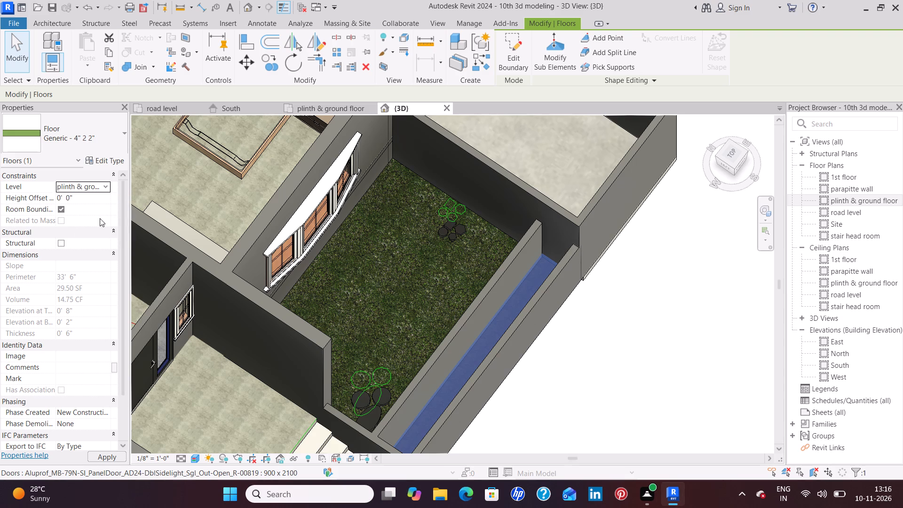
click(116, 456)
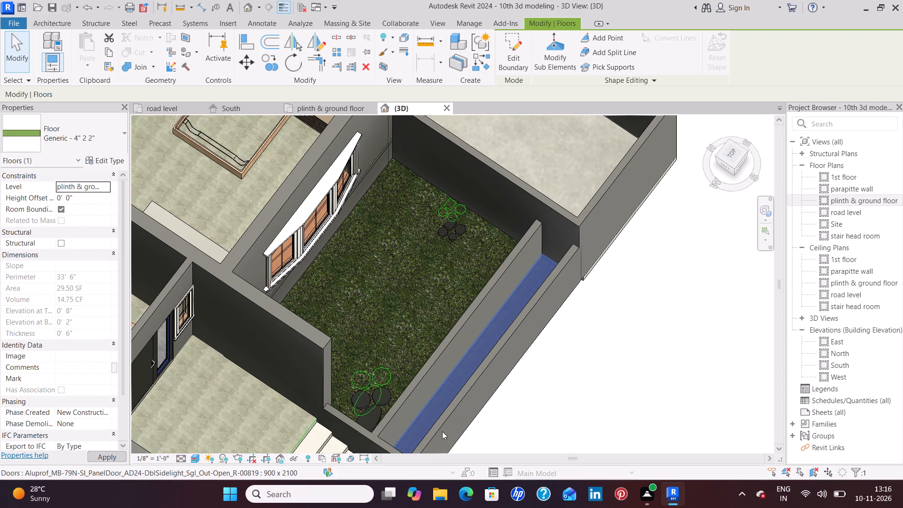
click(584, 393)
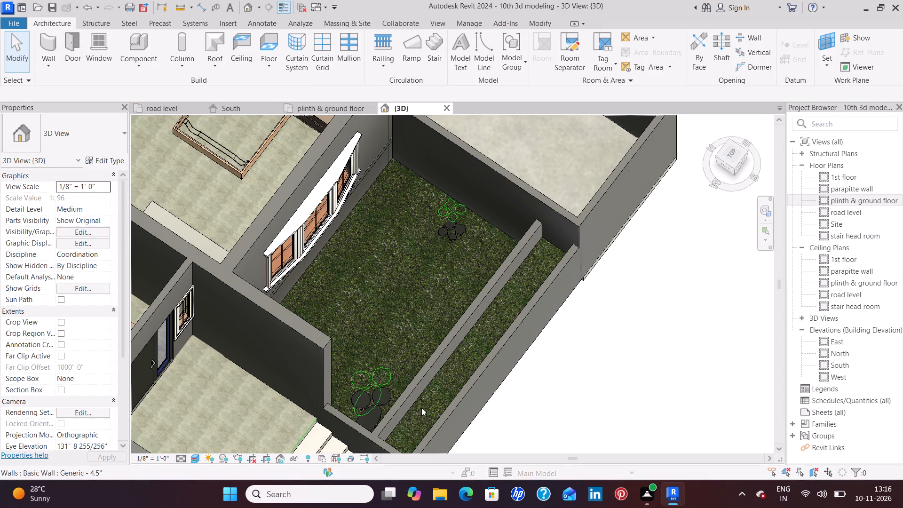
Set the height offset of the narrow strip's Earth floor from road level to 0.
middle_drag(535, 422, 486, 360)
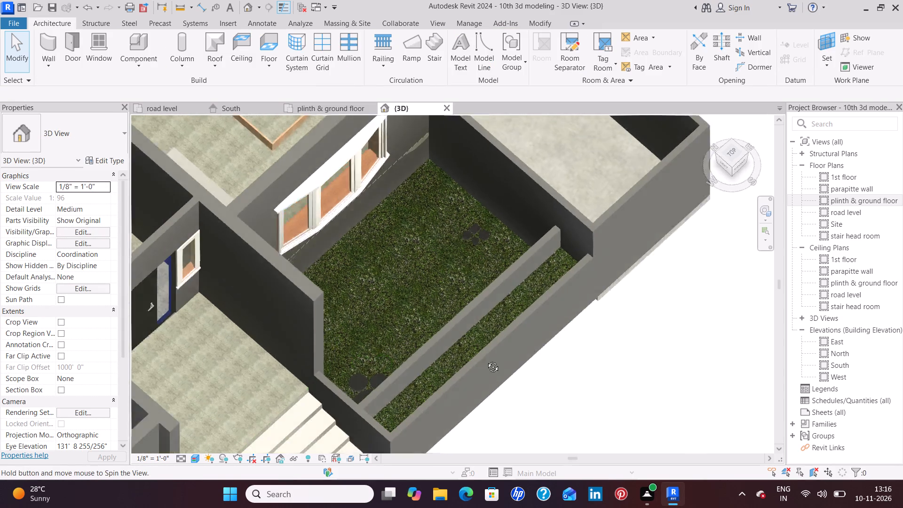
middle_drag(486, 360, 414, 206)
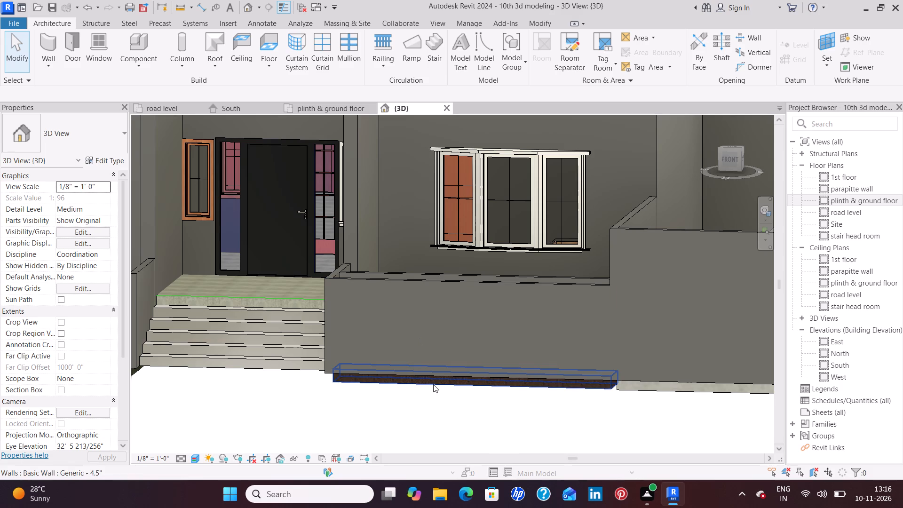
click(433, 384)
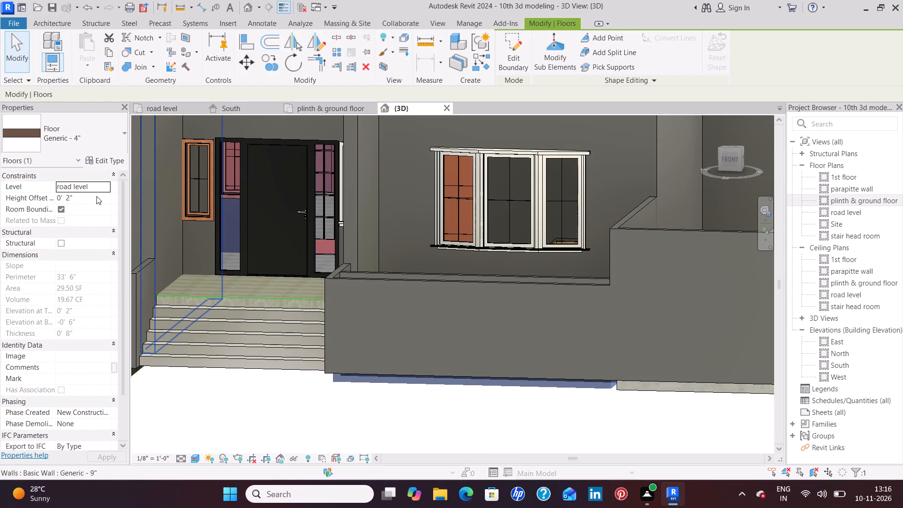
click(92, 200)
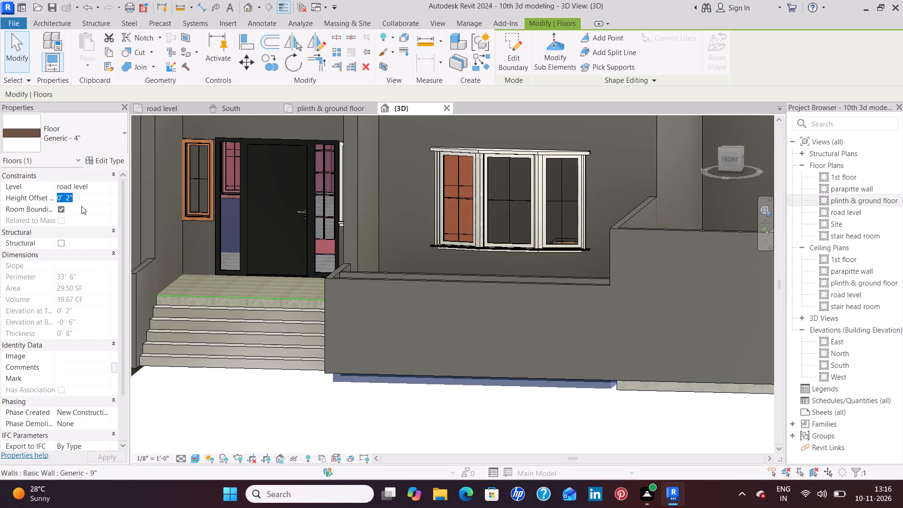
key(BackSpace)
key(0)
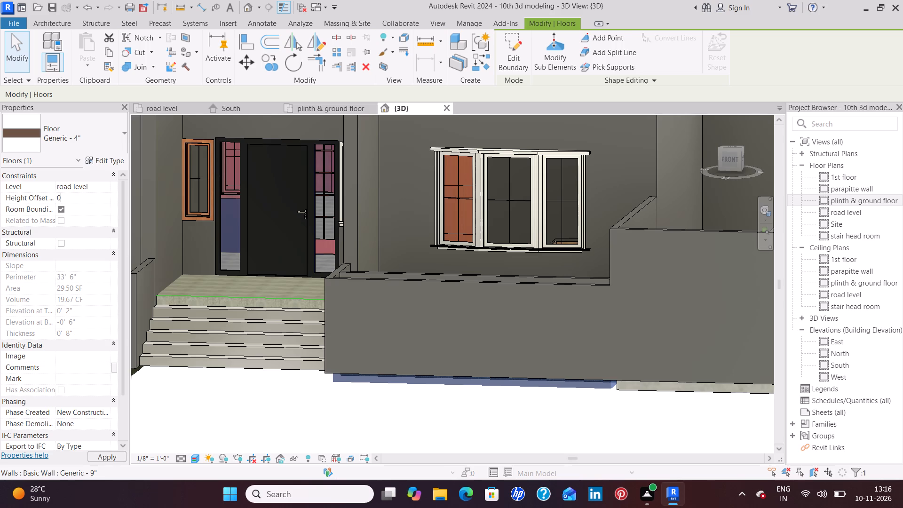
Set the Earth structure layer of the narrow strip's Generic - 4" floor type to a thickness of 3'.
click(104, 163)
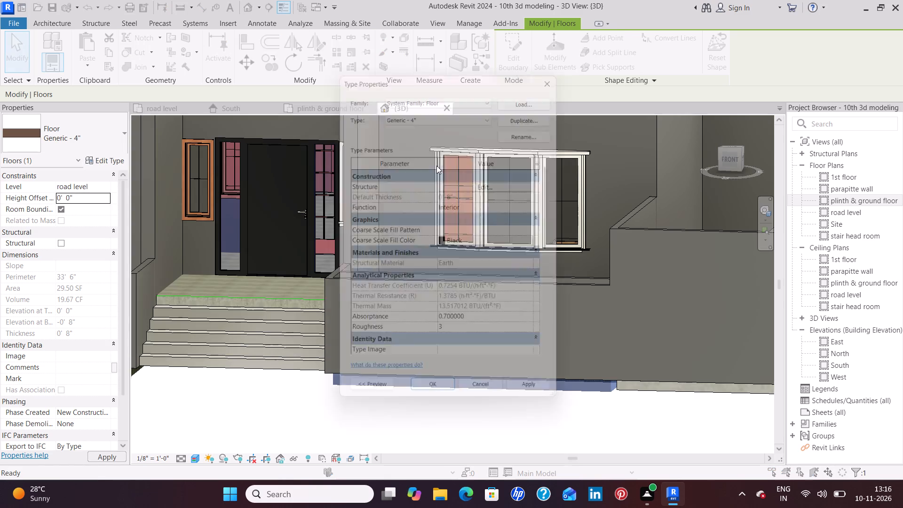
click(513, 183)
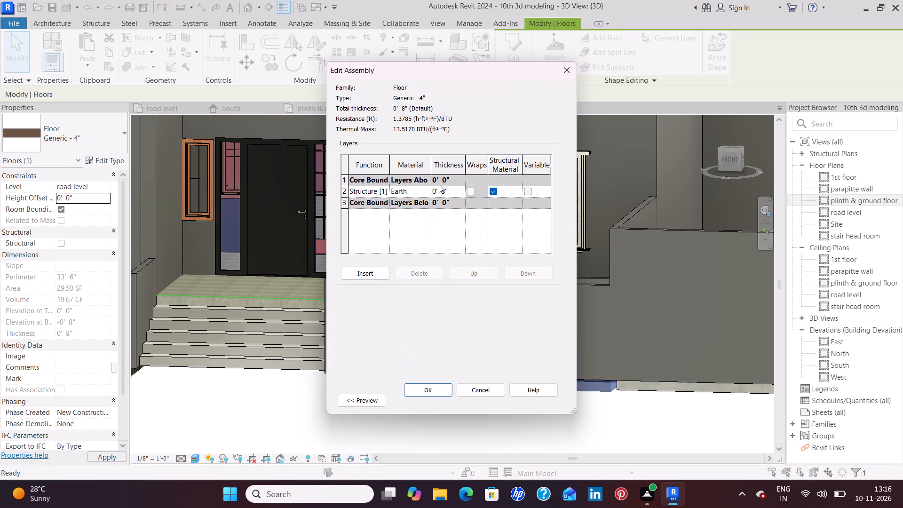
click(458, 196)
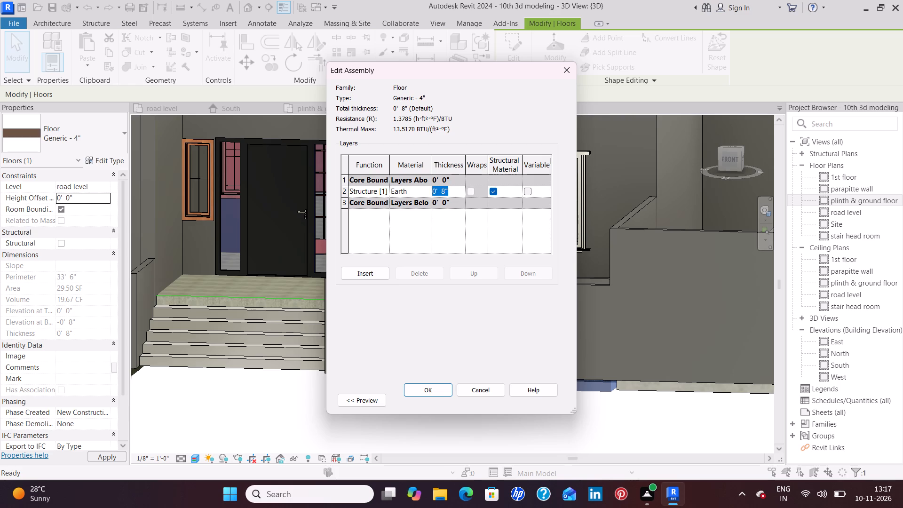
key(BackSpace)
key(3)
key(apostrophe)
click(430, 395)
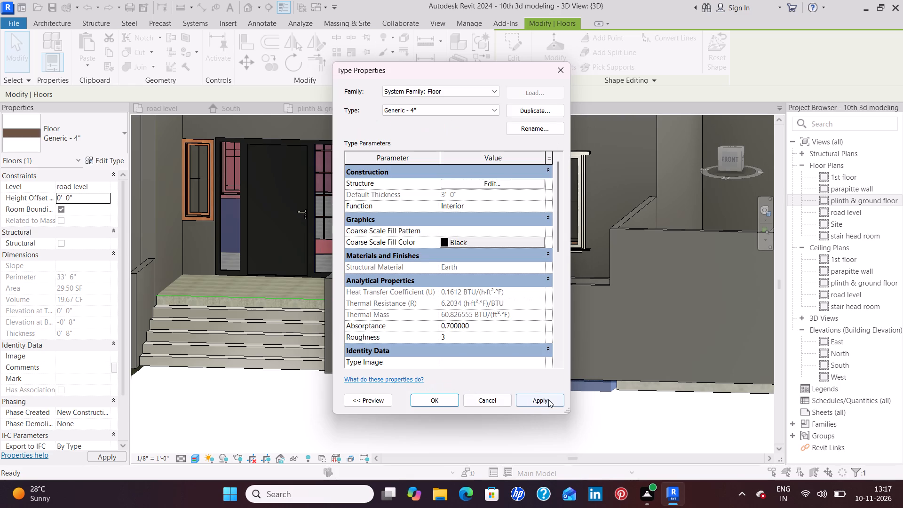
click(548, 399)
click(435, 400)
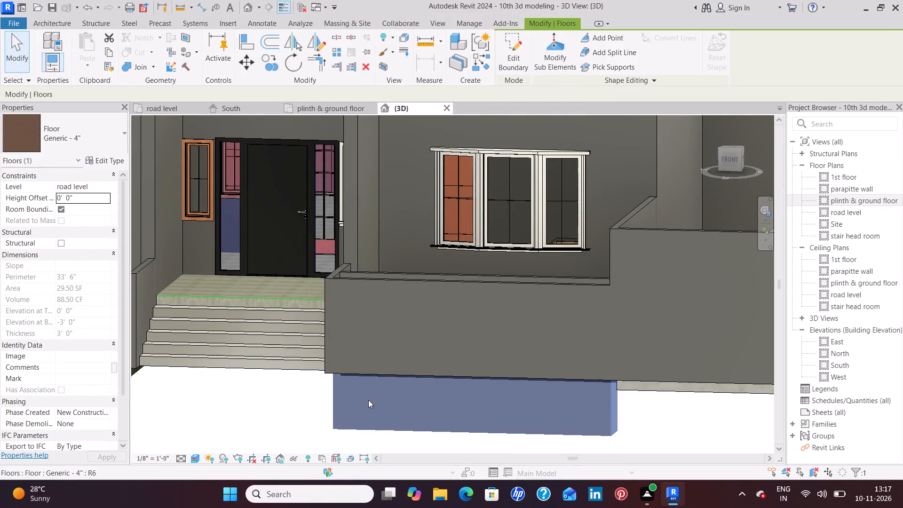
Set the height offset of the narrow strip's Earth floor from road level to 3'.
click(75, 197)
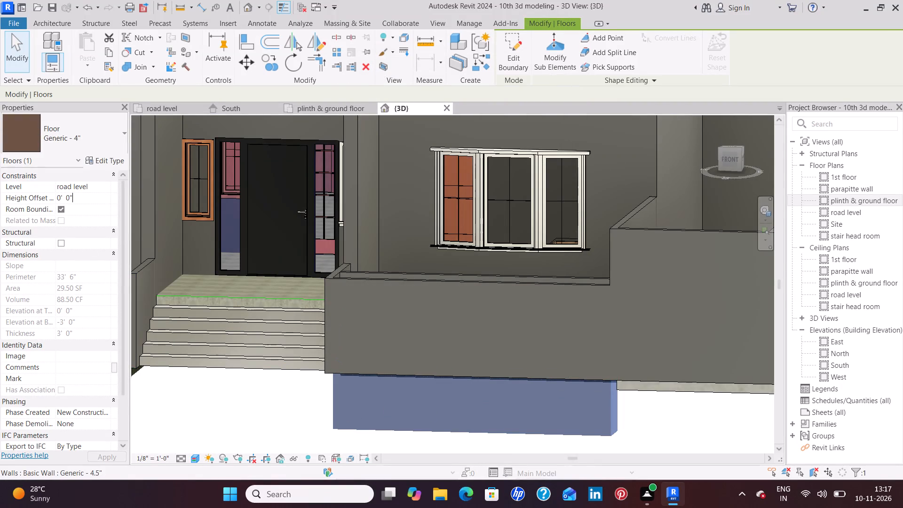
key(BackSpace)
key(BackSpace)
key(BackSpace)
key(BackSpace)
key(BackSpace)
key(BackSpace)
key(3)
key(apostrophe)
key(Return)
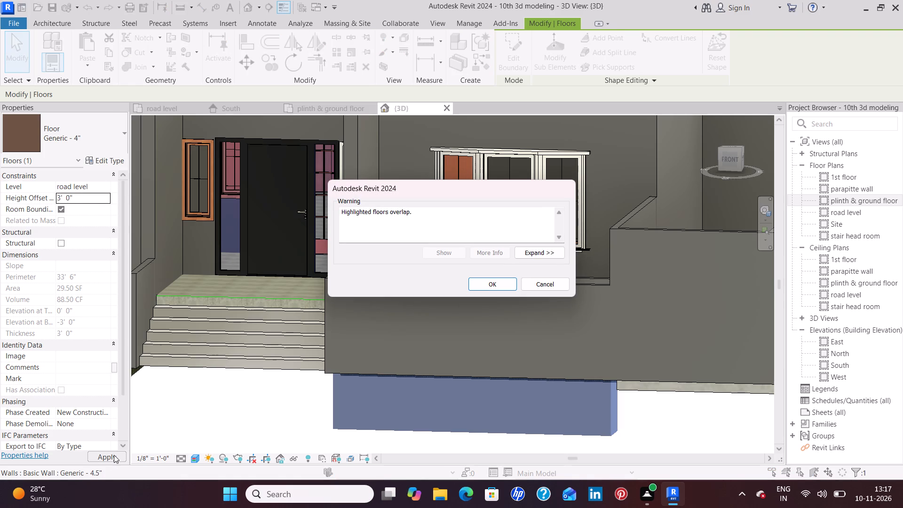
click(493, 281)
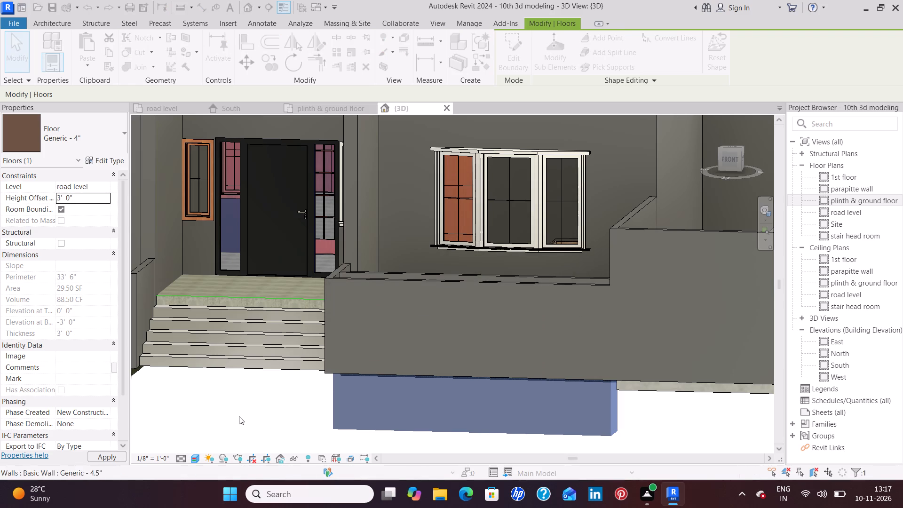
click(239, 416)
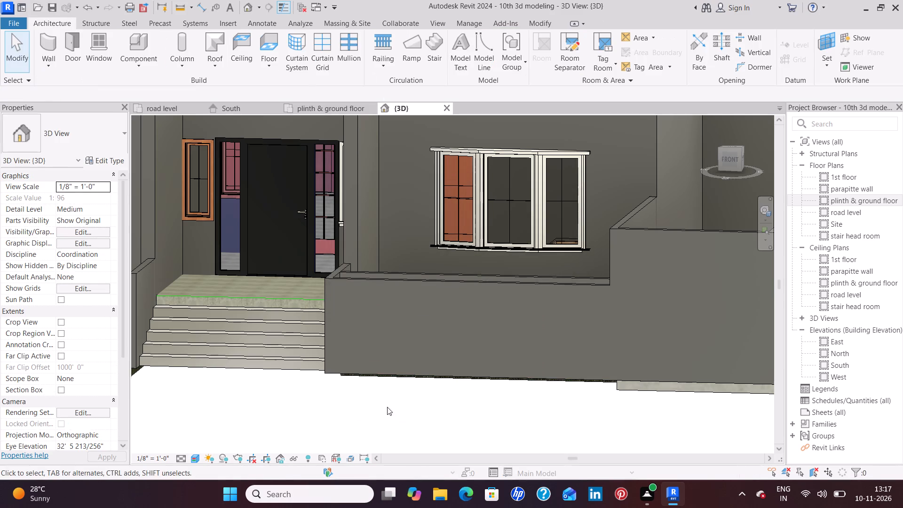
Examine the narrow strip in 3D from below and above, checking how its Earth and grass floors sit between the walls.
scroll(462, 378, up, 7)
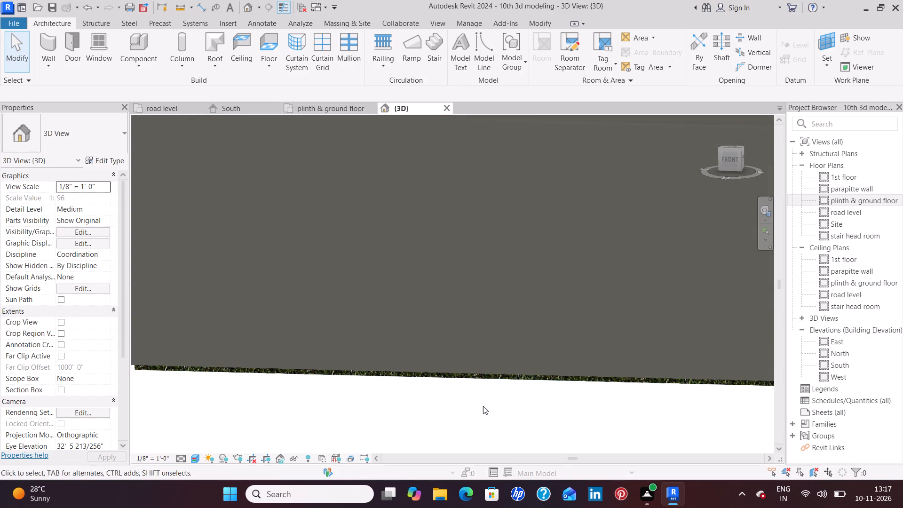
middle_drag(480, 413, 473, 291)
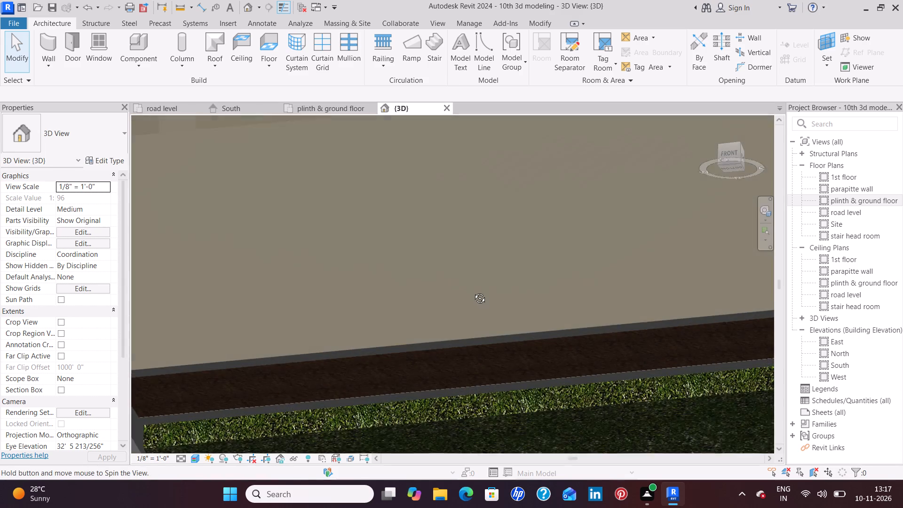
middle_drag(473, 291, 483, 296)
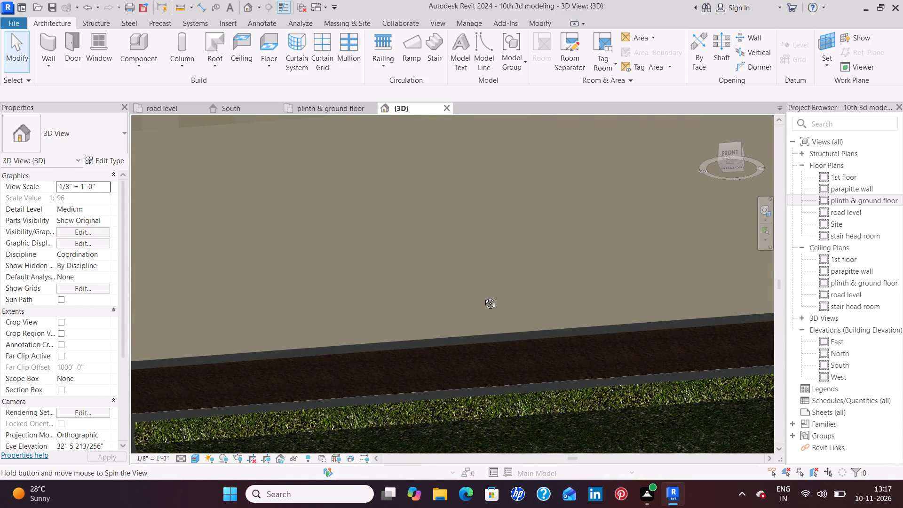
middle_drag(483, 296, 498, 369)
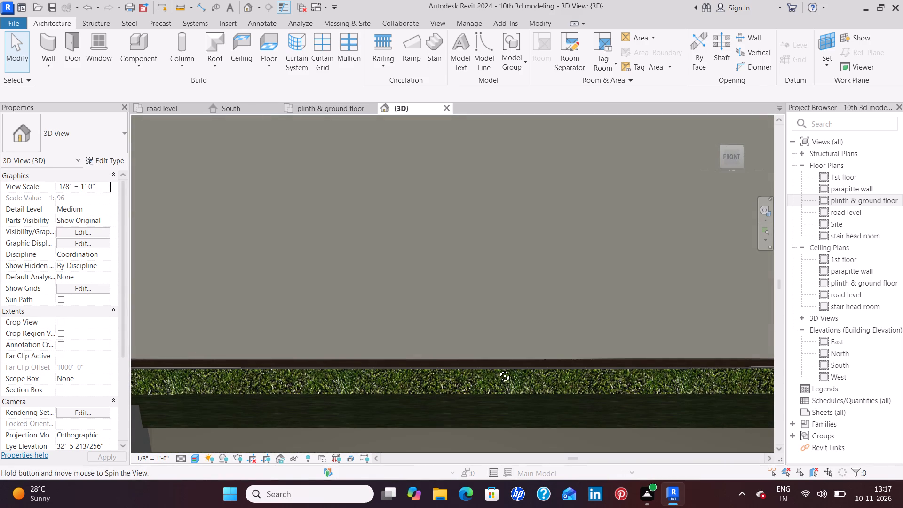
middle_drag(498, 369, 486, 337)
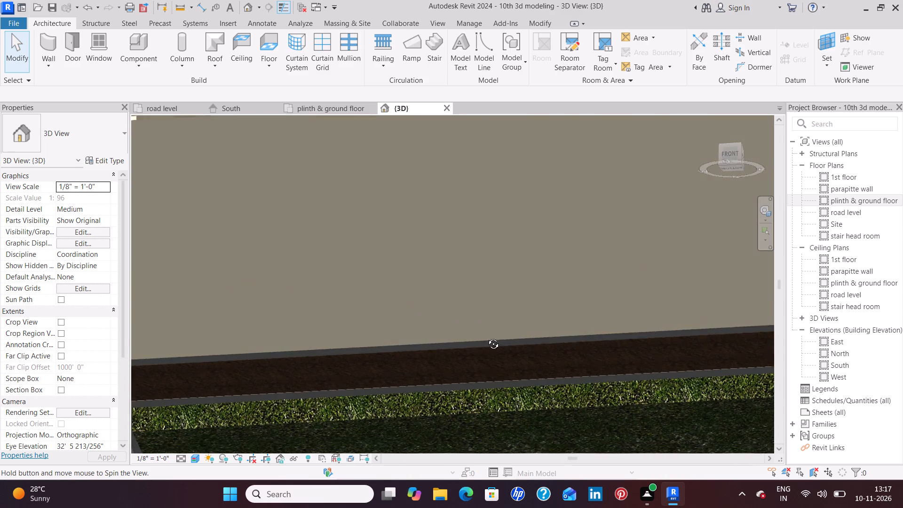
middle_drag(486, 337, 469, 281)
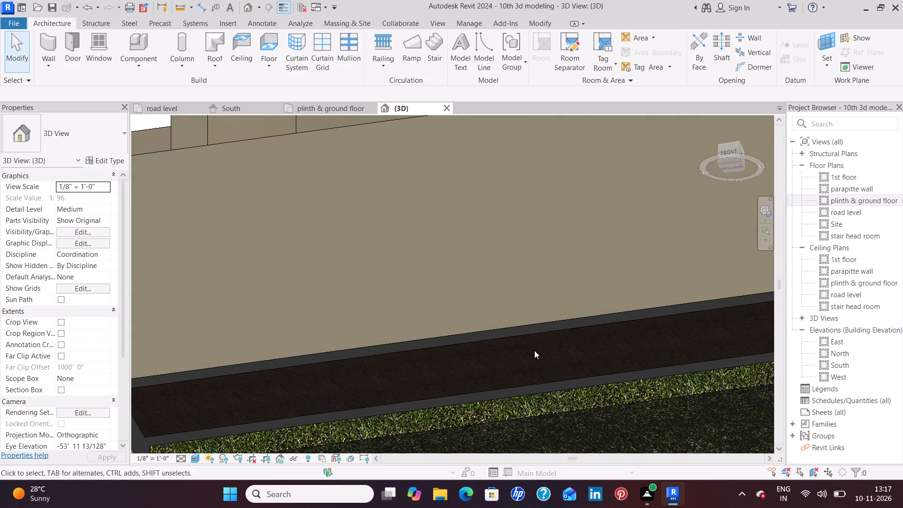
click(559, 338)
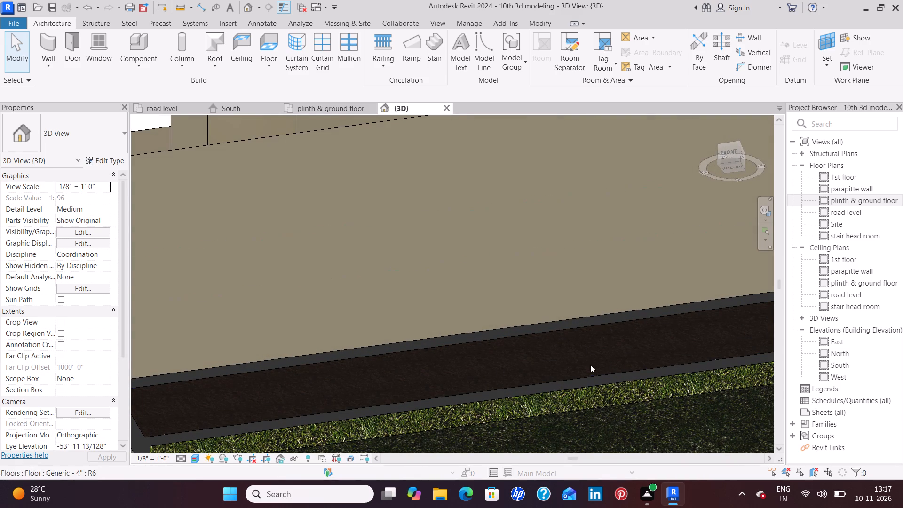
click(580, 330)
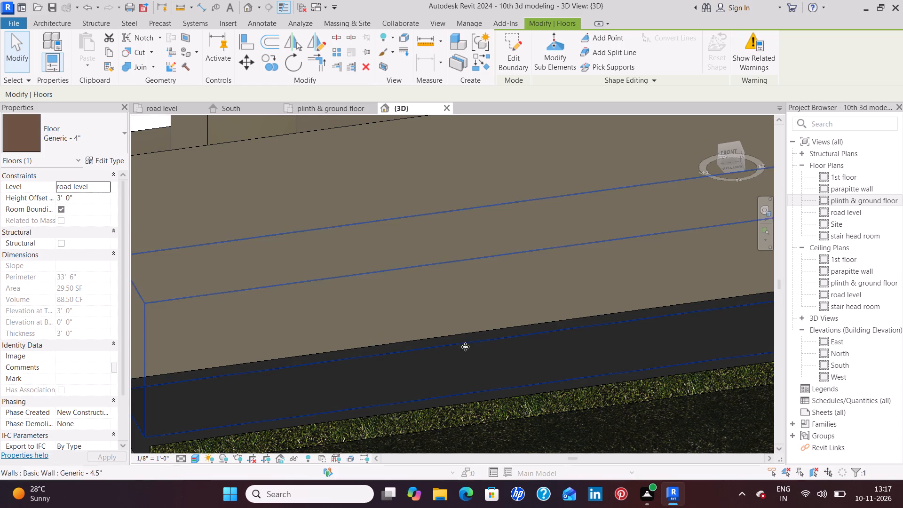
click(486, 289)
scroll(486, 286, down, 4)
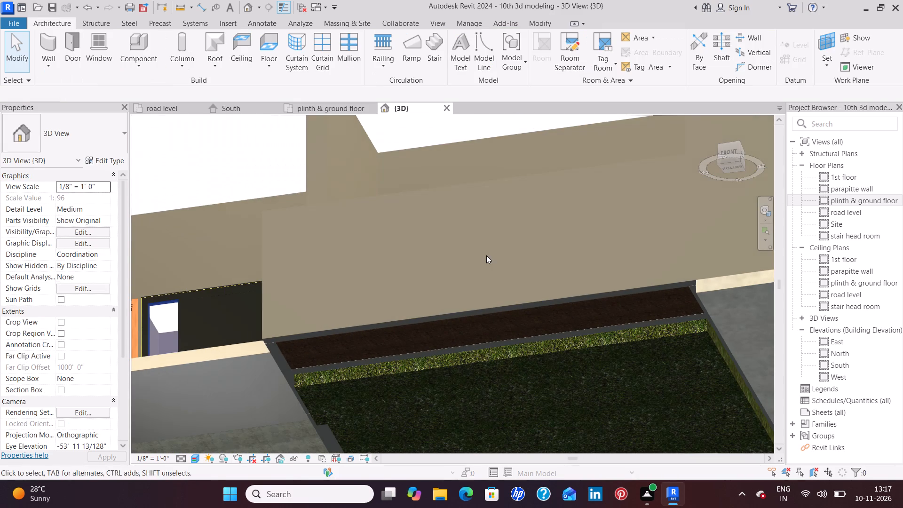
middle_drag(486, 255, 528, 400)
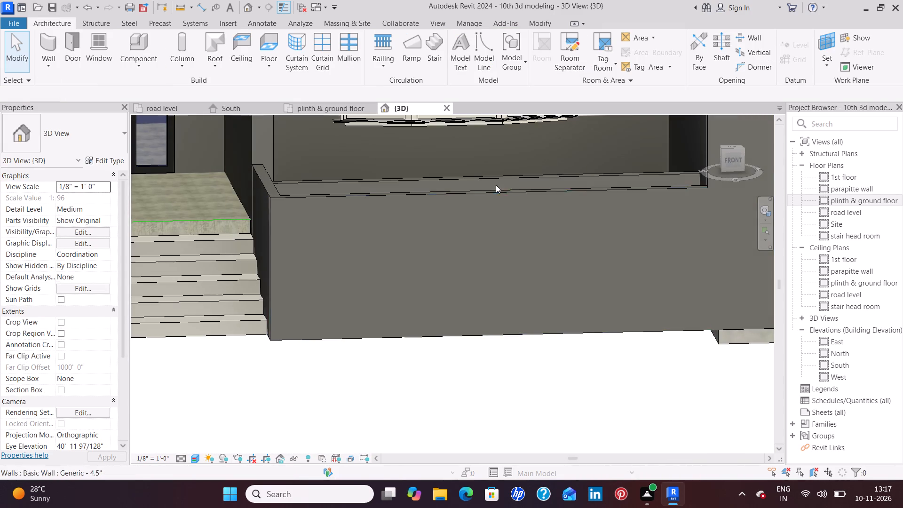
shift+middle_drag(496, 185, 524, 372)
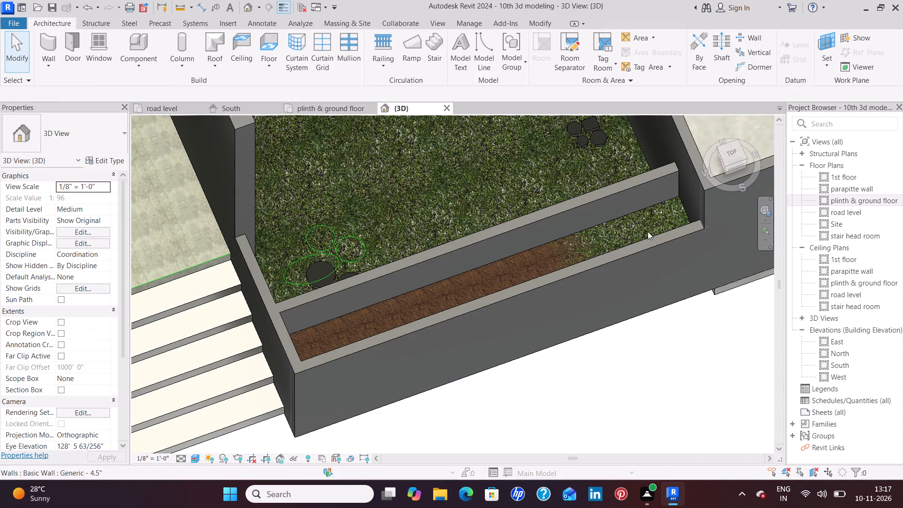
shift+middle_drag(665, 217, 665, 221)
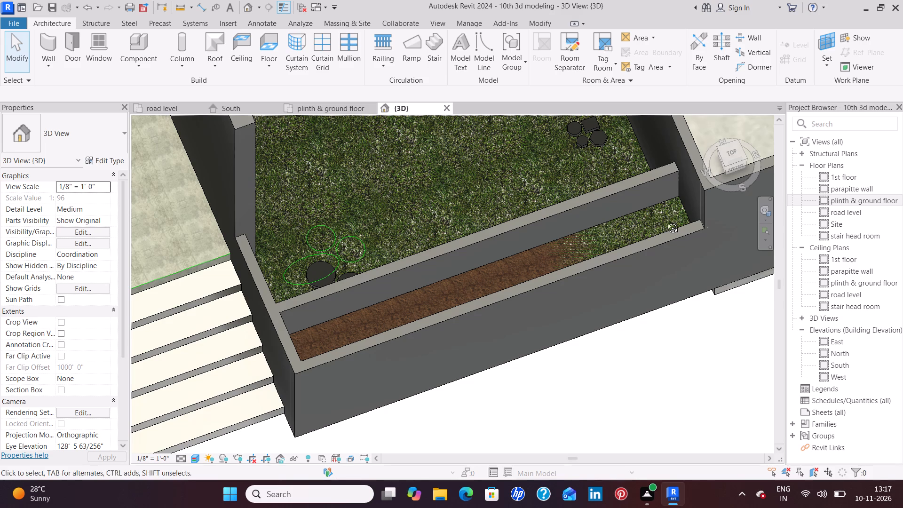
shift+middle_drag(665, 221, 665, 285)
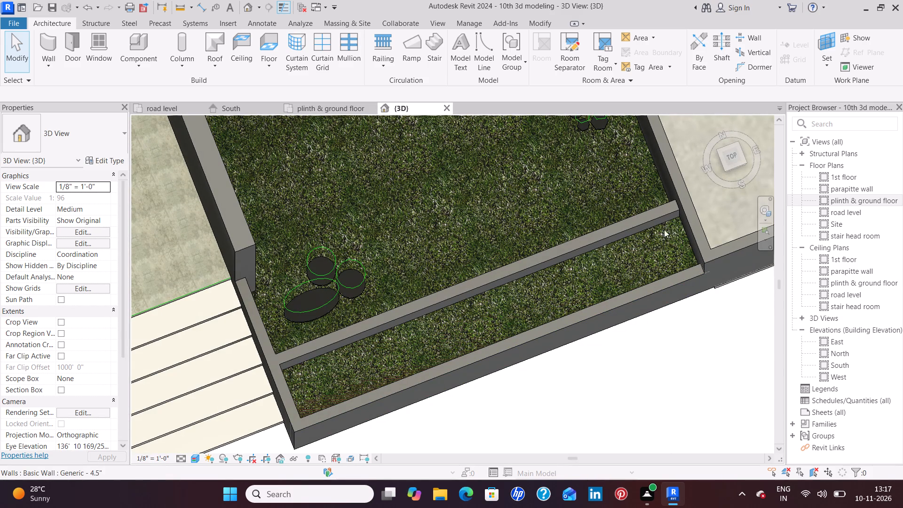
Set the height offset of the narrow strip's grass floor from the plinth & ground floor level to 4".
click(677, 223)
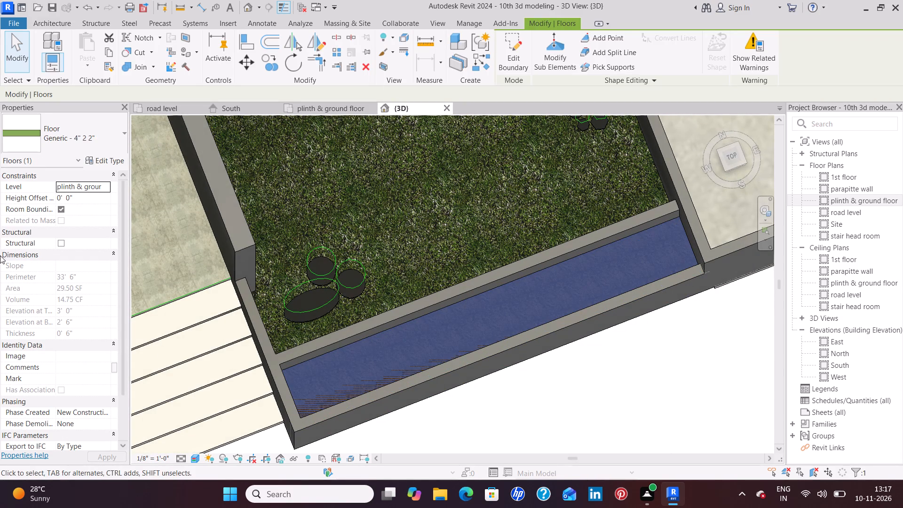
click(86, 201)
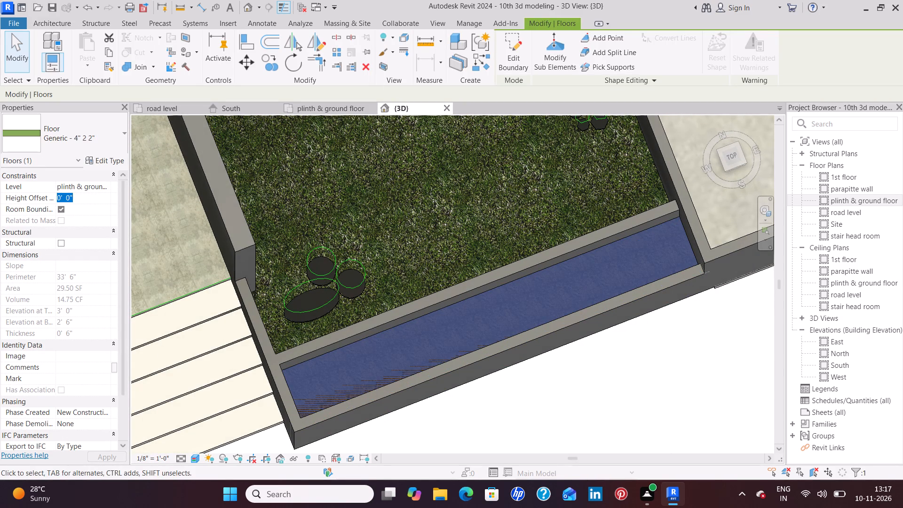
key(BackSpace)
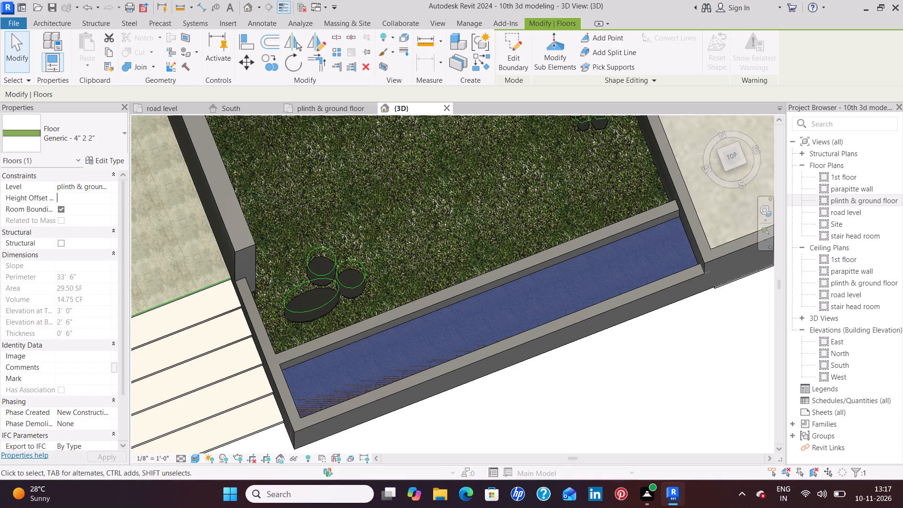
key(4)
key(shift+quotedbl)
key(Return)
click(112, 459)
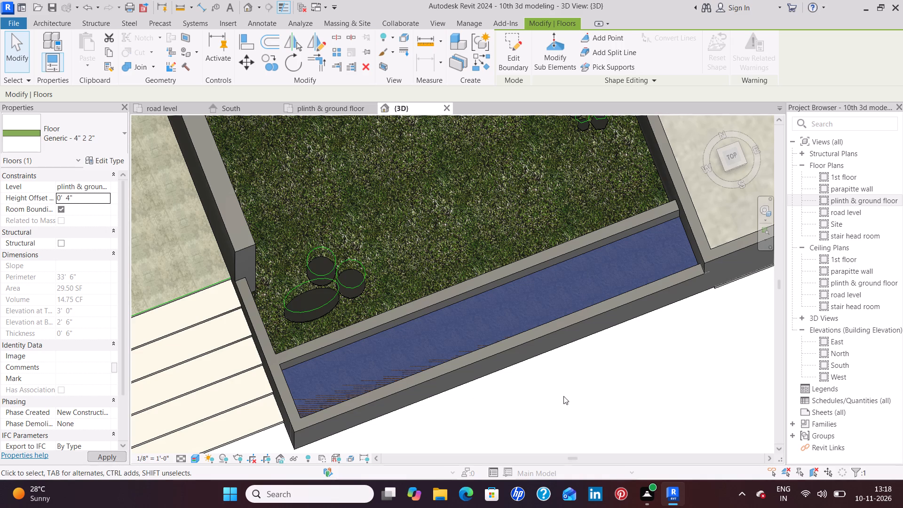
click(574, 396)
scroll(570, 276, down, 3)
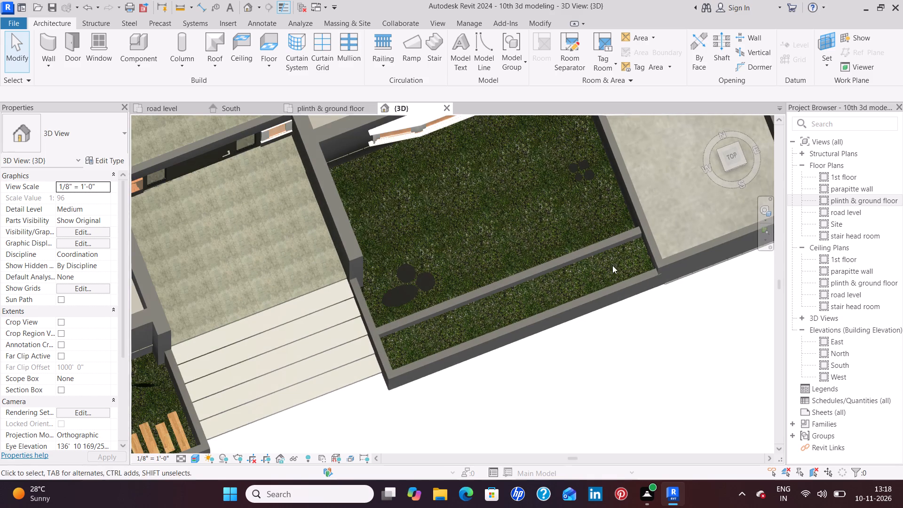
middle_drag(619, 360, 560, 223)
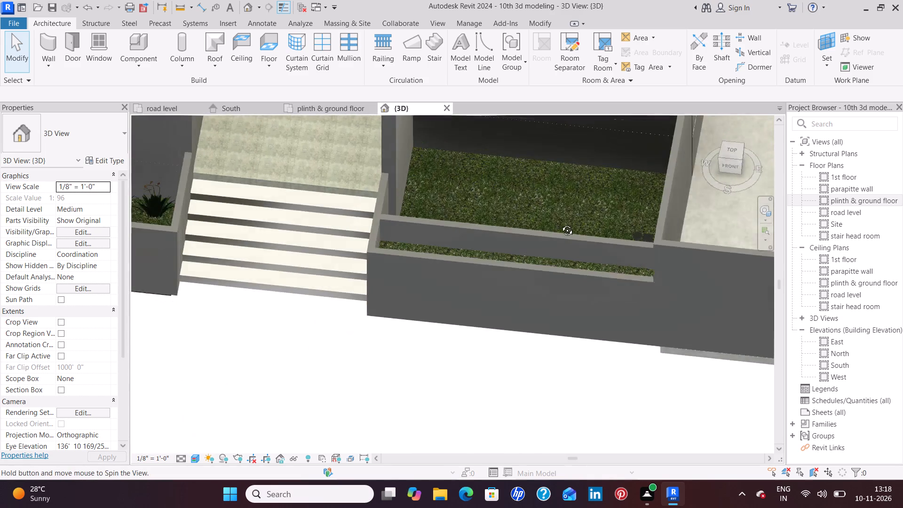
middle_drag(560, 223, 557, 191)
shift+middle_drag(554, 200, 593, 306)
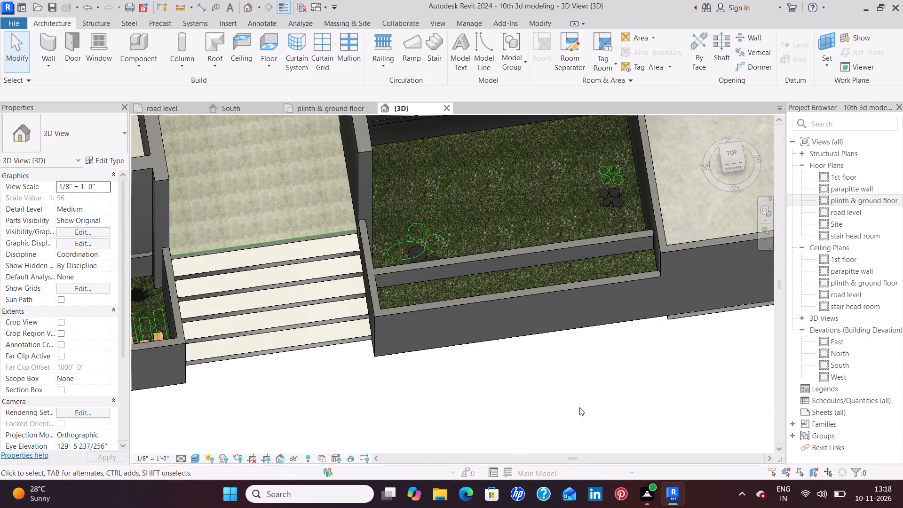
Set the height offset of the narrow strip's grass floor from the plinth & ground floor level to 6".
click(632, 254)
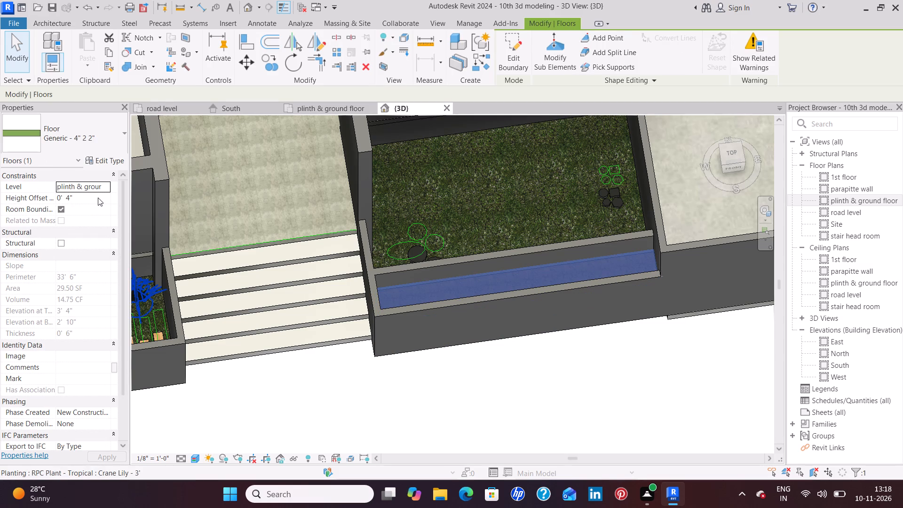
click(98, 198)
key(BackSpace)
text(6")
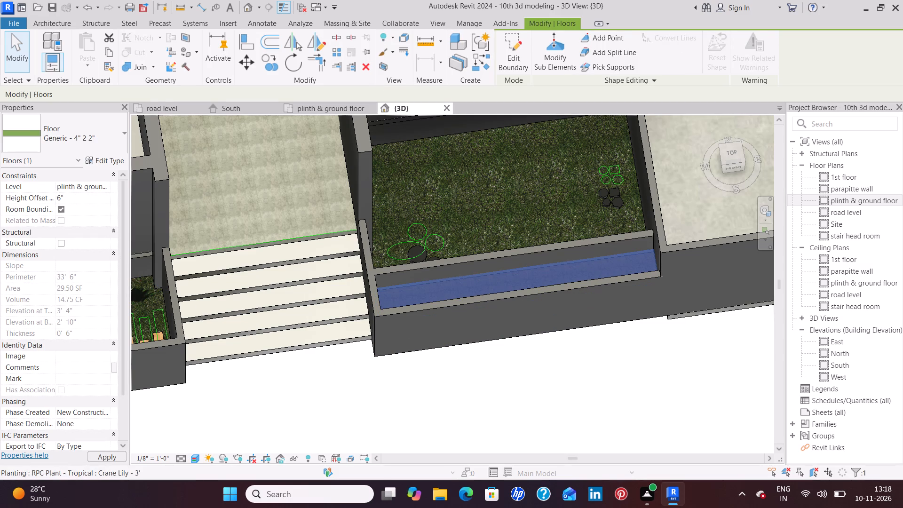
click(106, 460)
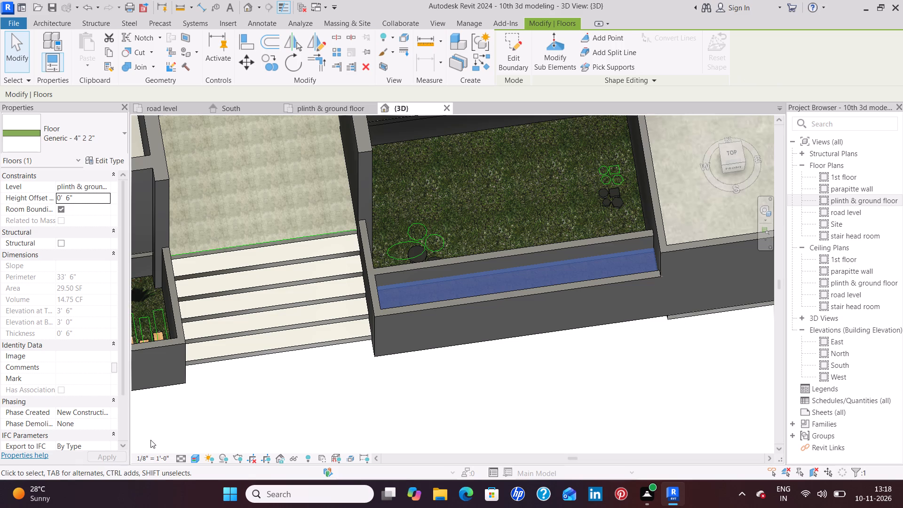
click(316, 396)
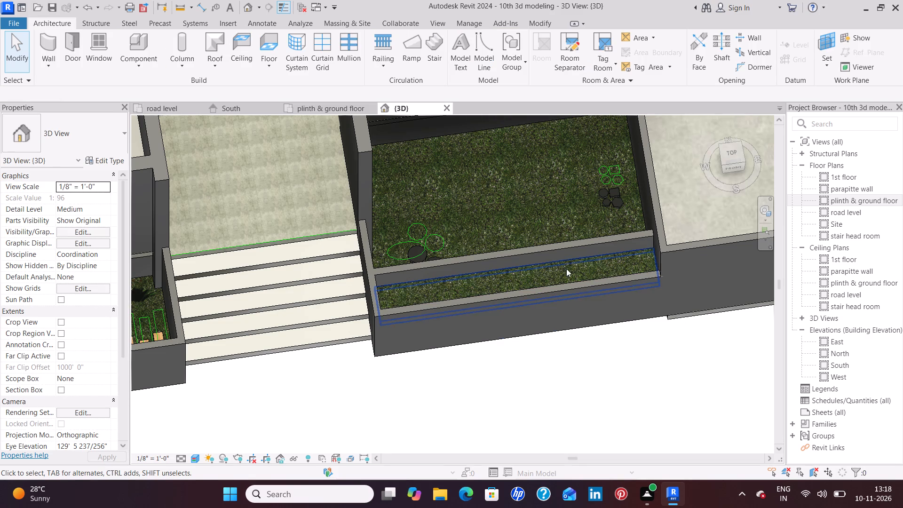
click(553, 362)
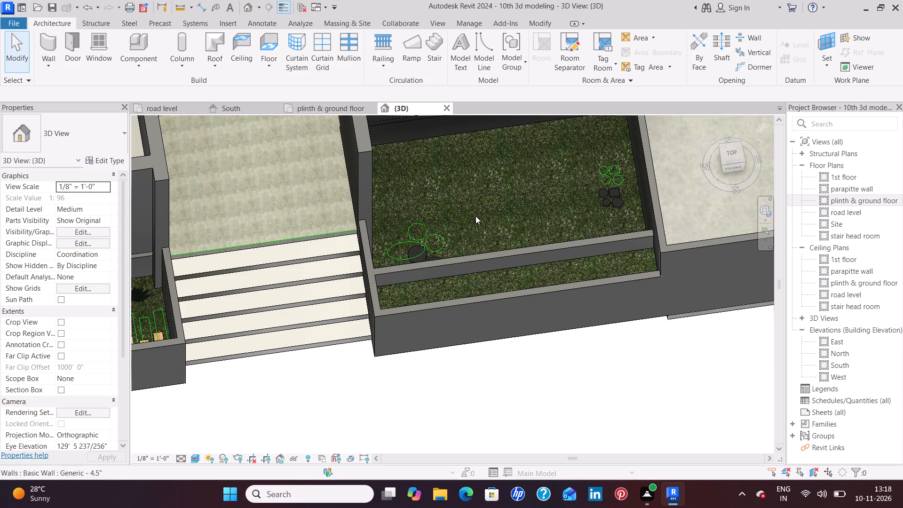
Examine the front exterior in 3D from above and the front, checking the planter, entrance steps, lawn and narrow grass strip.
shift+middle_drag(478, 217, 515, 314)
scroll(509, 313, down, 3)
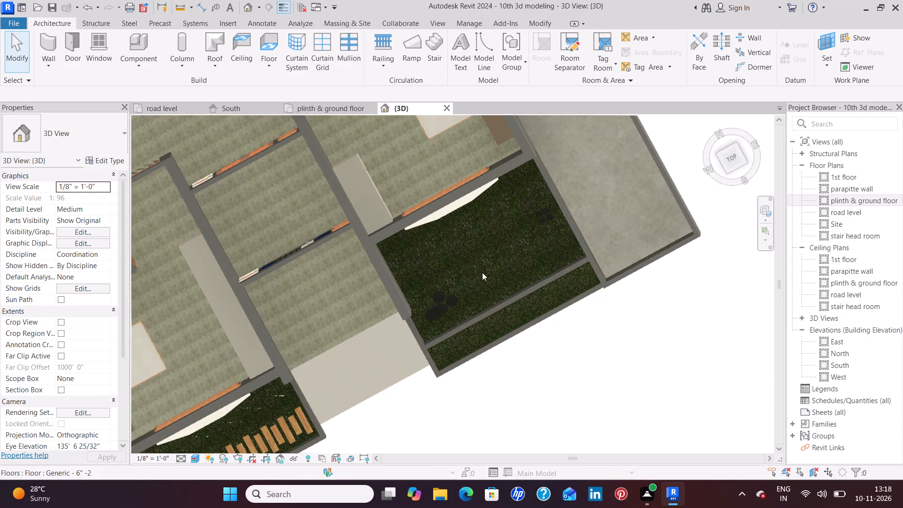
scroll(481, 267, down, 2)
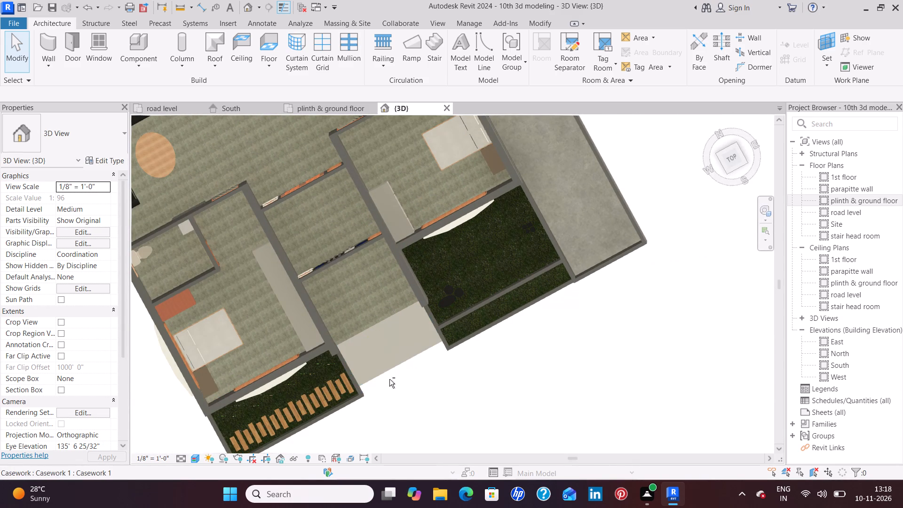
shift+middle_drag(389, 380, 397, 189)
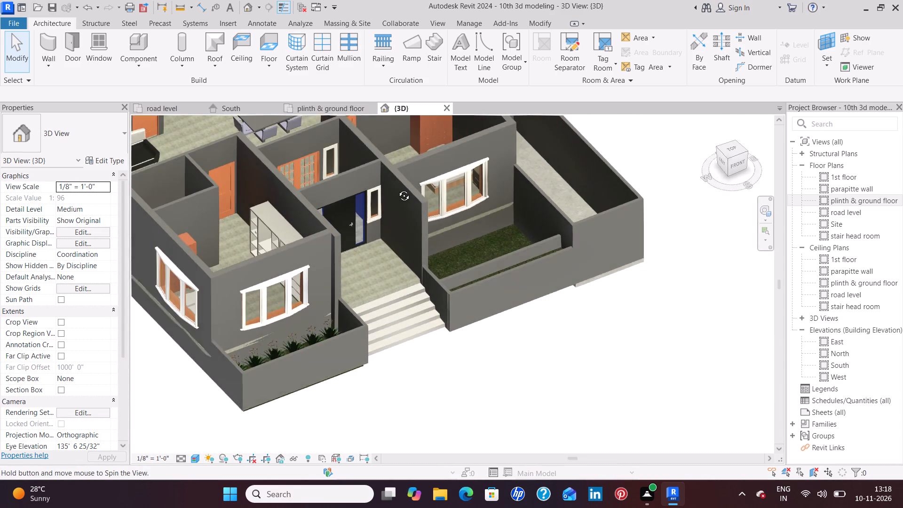
shift+middle_drag(397, 189, 404, 192)
scroll(341, 317, up, 3)
scroll(307, 375, up, 9)
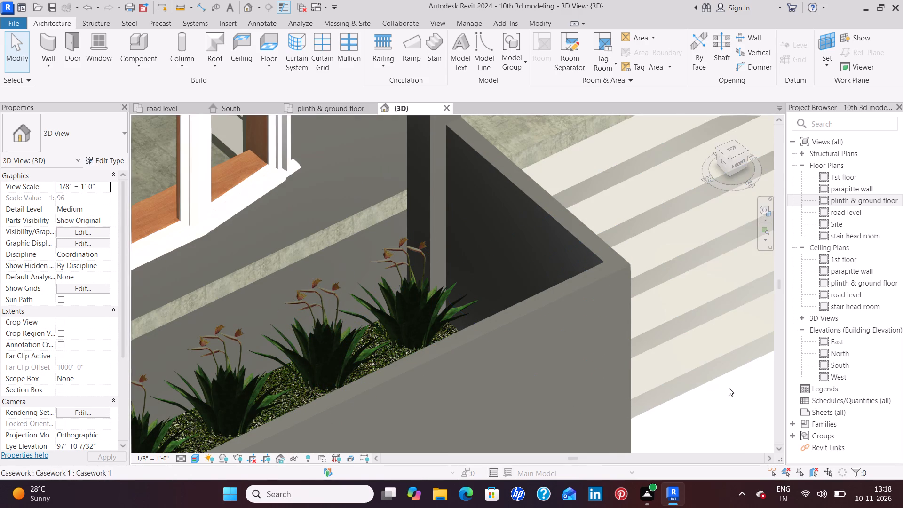
scroll(721, 394, down, 5)
middle_drag(727, 390, 443, 444)
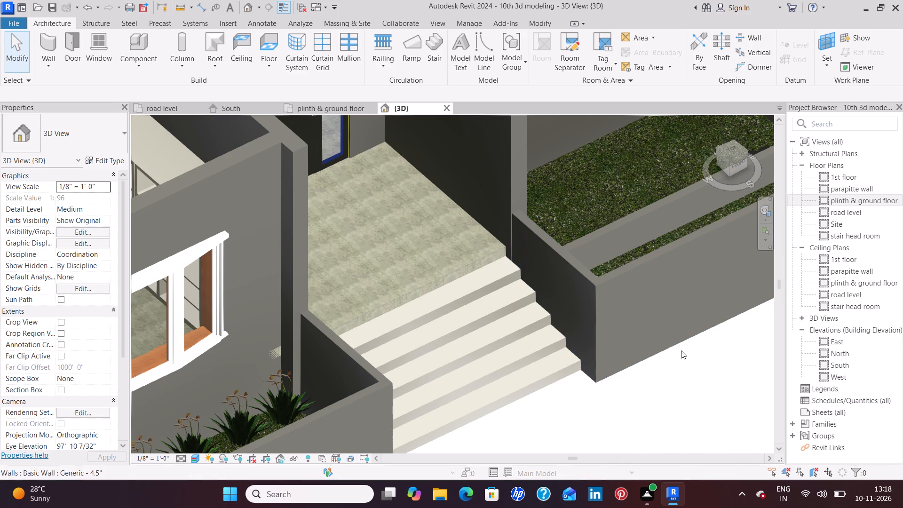
middle_drag(681, 350, 462, 389)
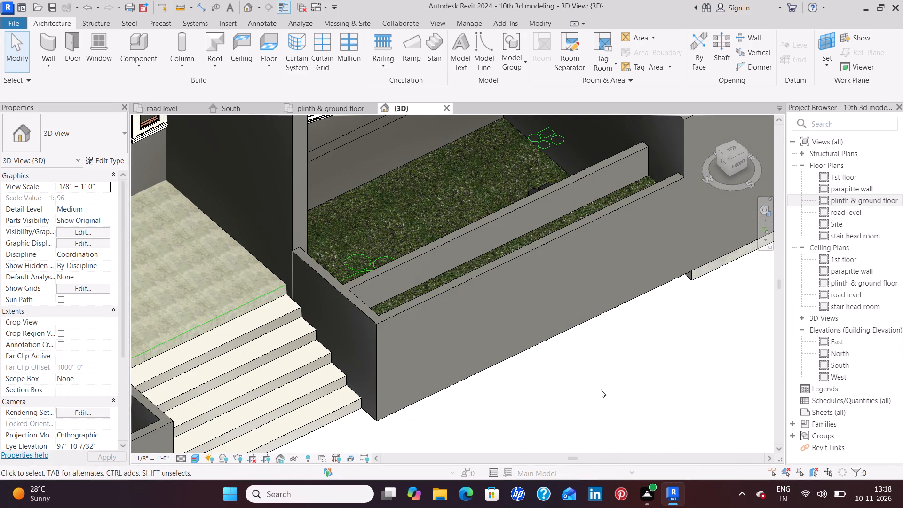
shift+middle_drag(599, 389, 561, 439)
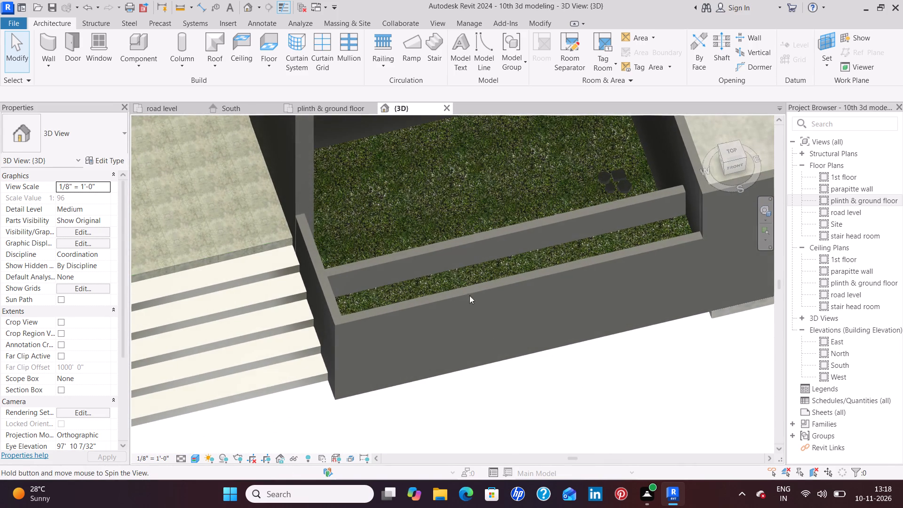
Place a row of four RPC Plant - Tropical Jungle Flame - 3' plants along the bay window side of the east lawn in the road level plan.
click(164, 106)
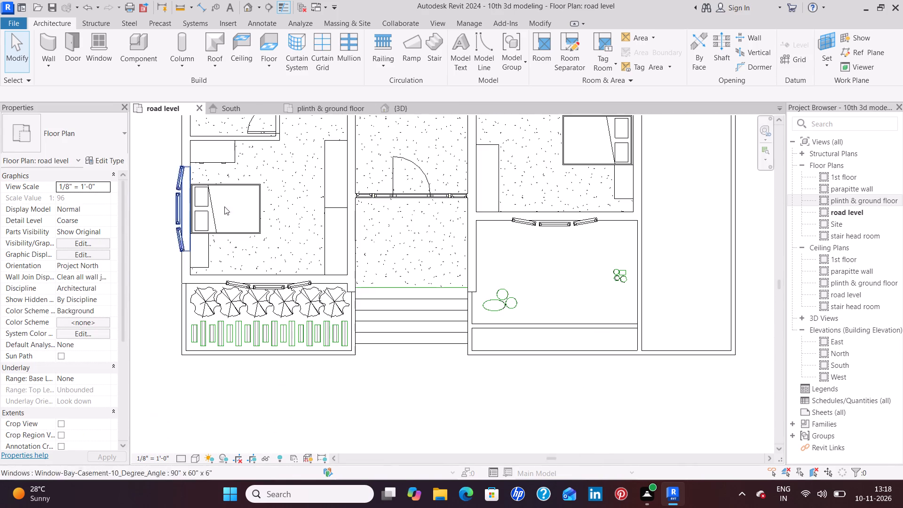
middle_drag(597, 289, 554, 309)
scroll(538, 315, up, 1)
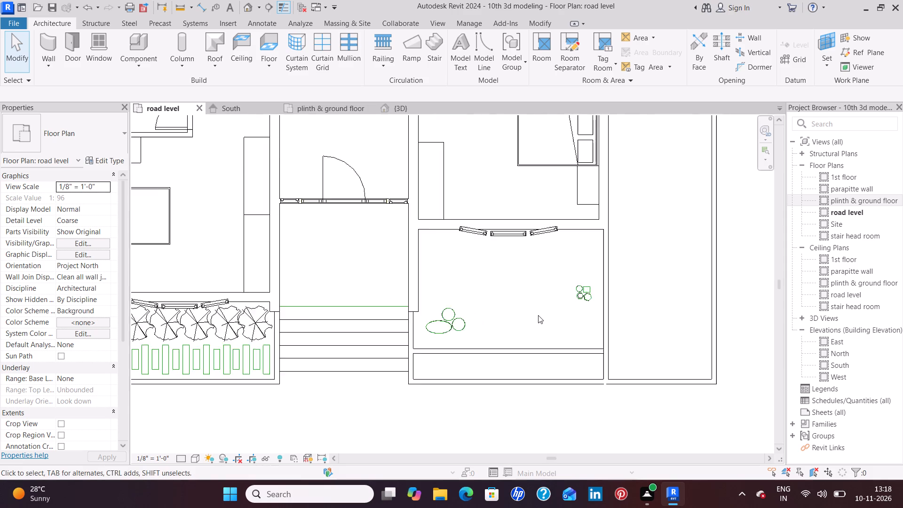
scroll(538, 315, up, 2)
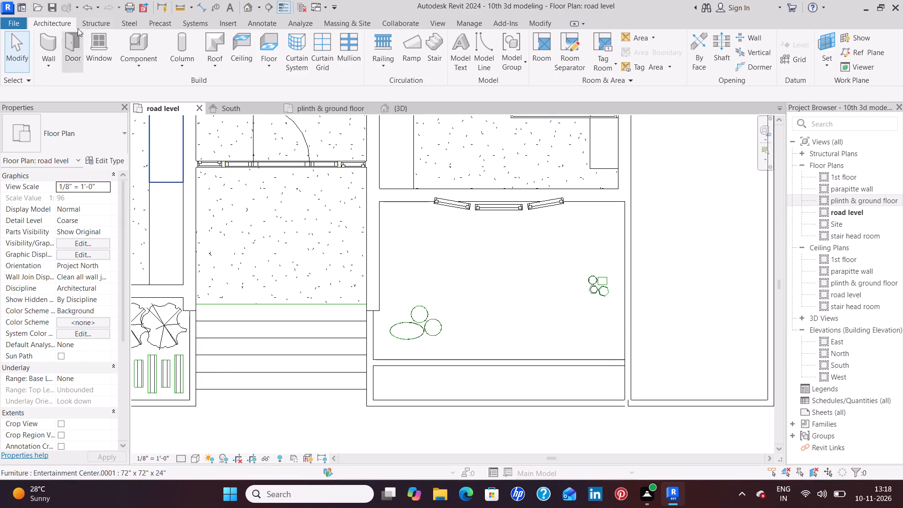
click(138, 37)
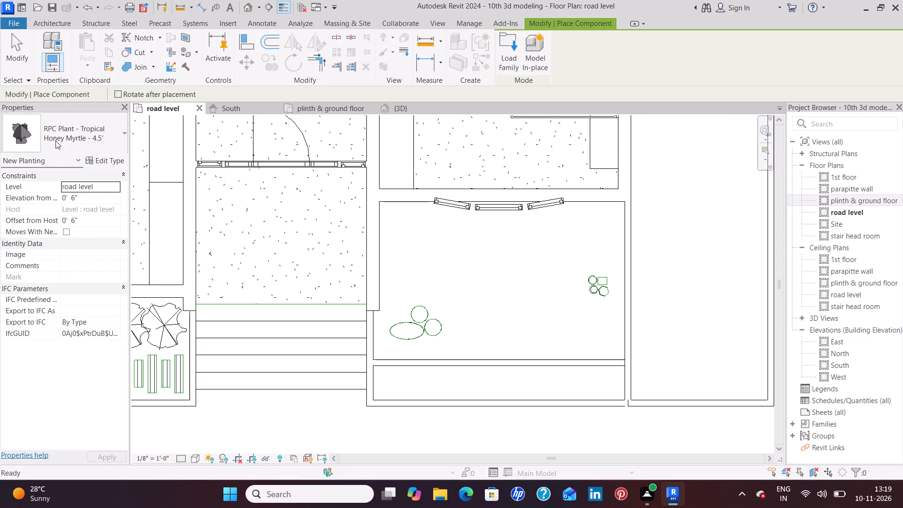
click(55, 141)
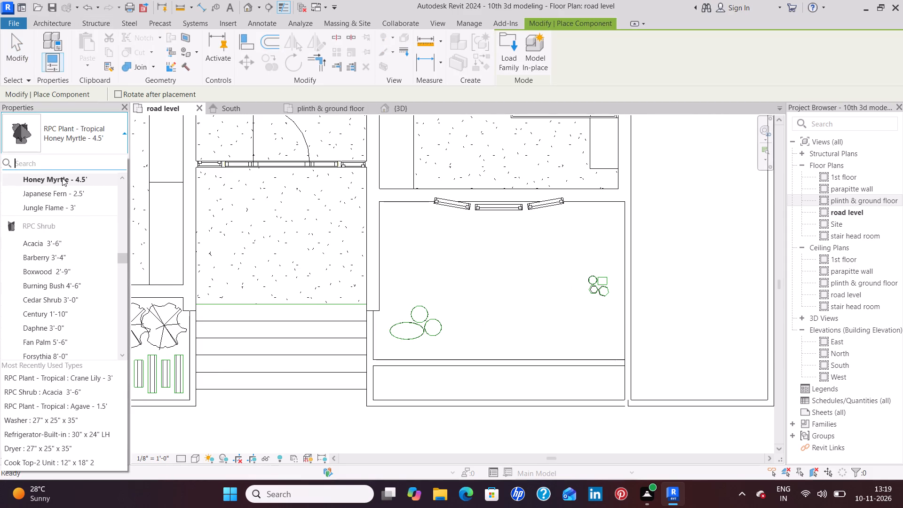
click(68, 207)
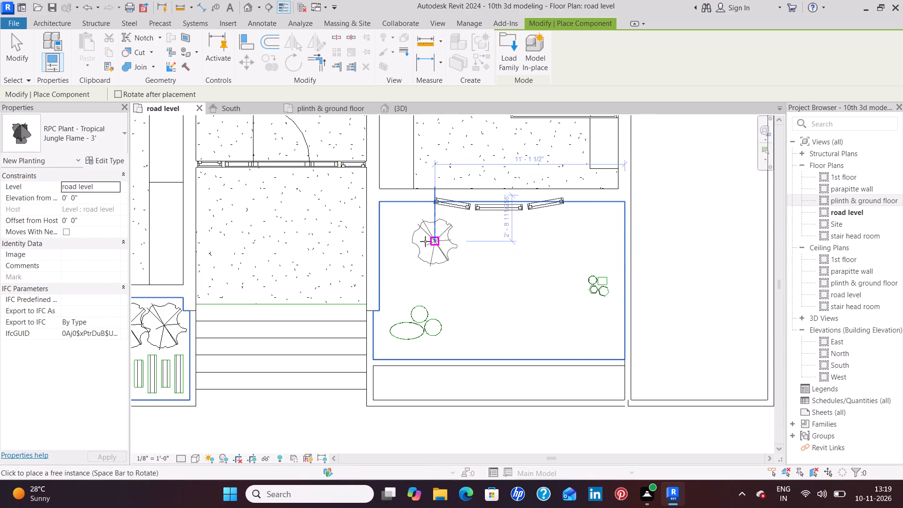
click(413, 241)
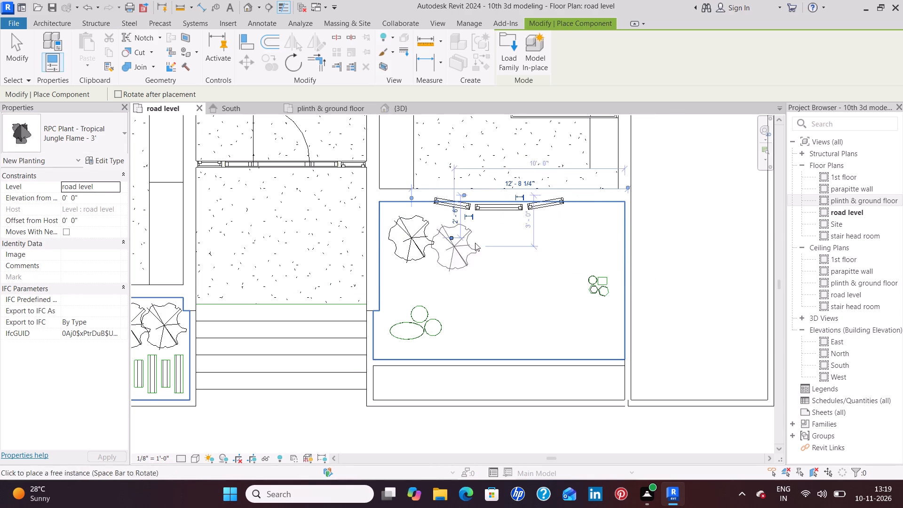
click(480, 237)
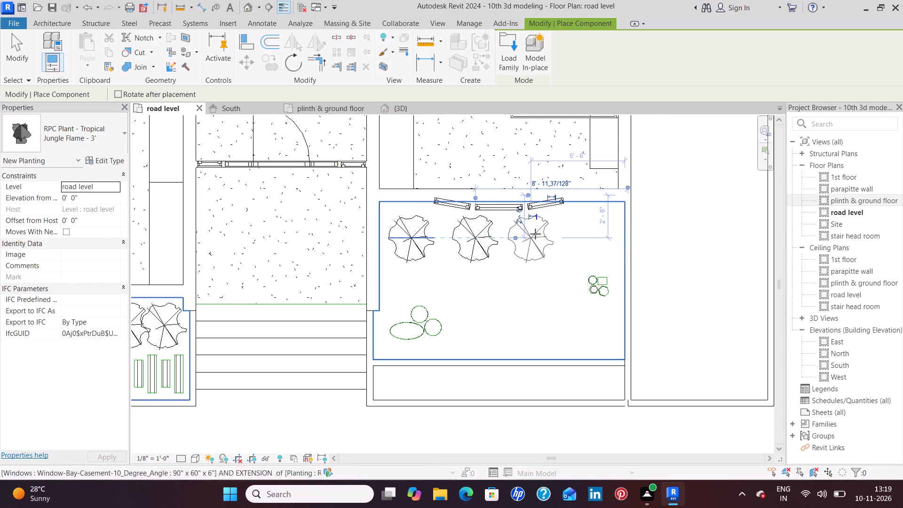
click(541, 233)
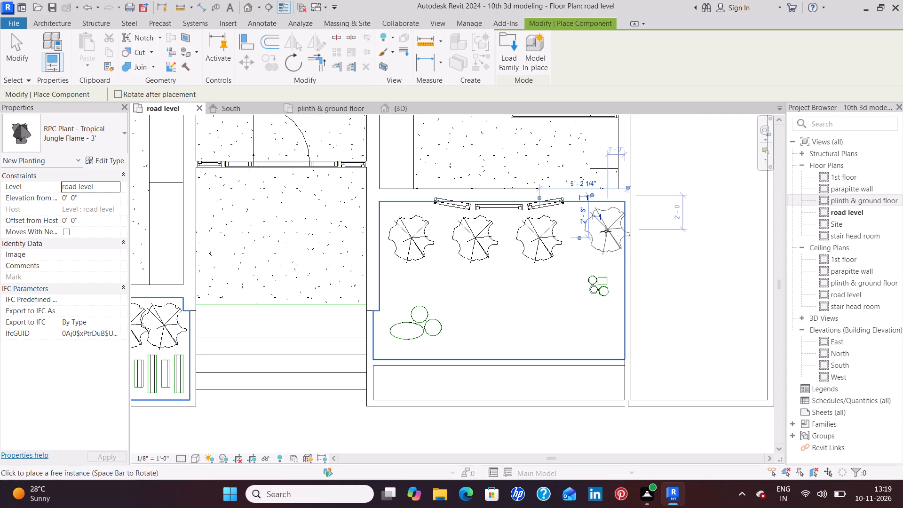
click(600, 234)
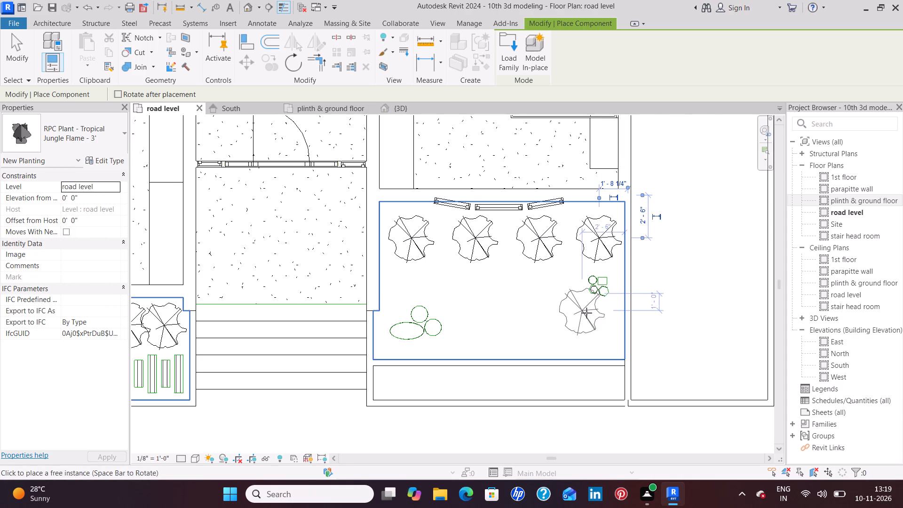
Place six more Jungle Flame - 3' plants on the east lawn: three near the dividing wall and three staggered between the rows.
click(597, 325)
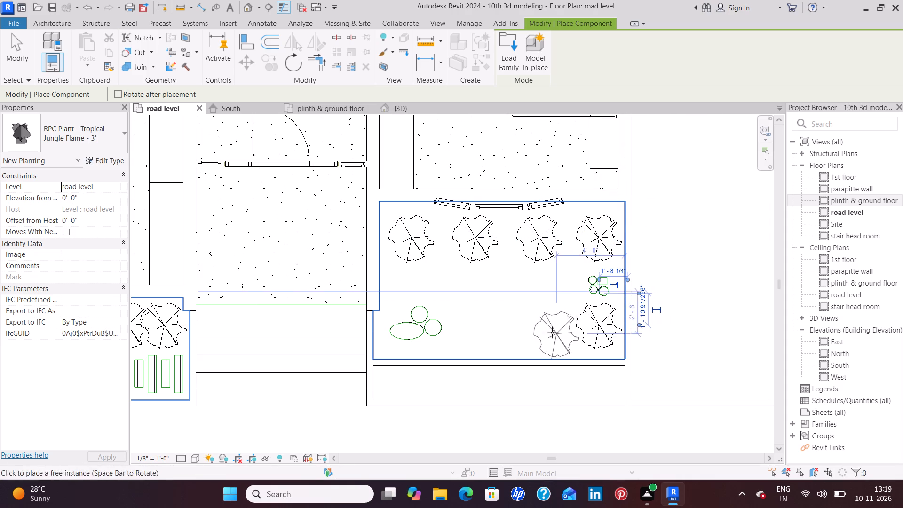
click(524, 324)
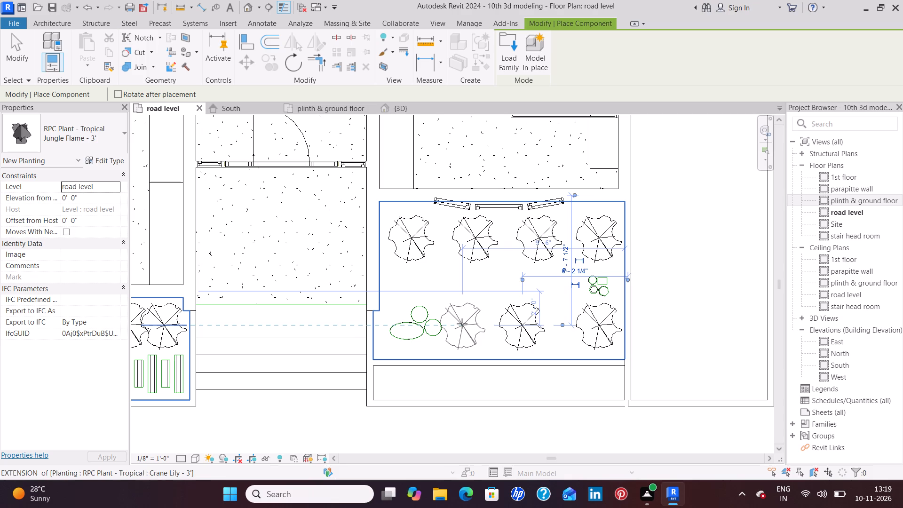
click(462, 321)
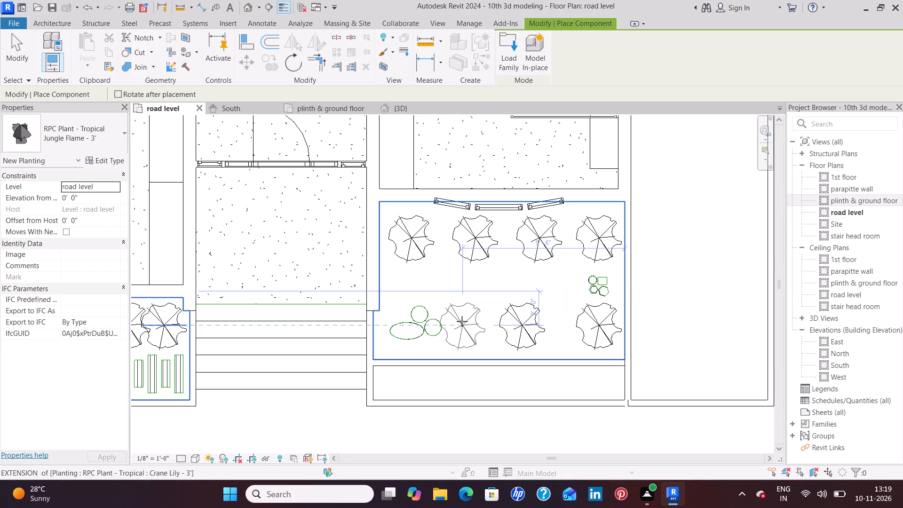
click(446, 277)
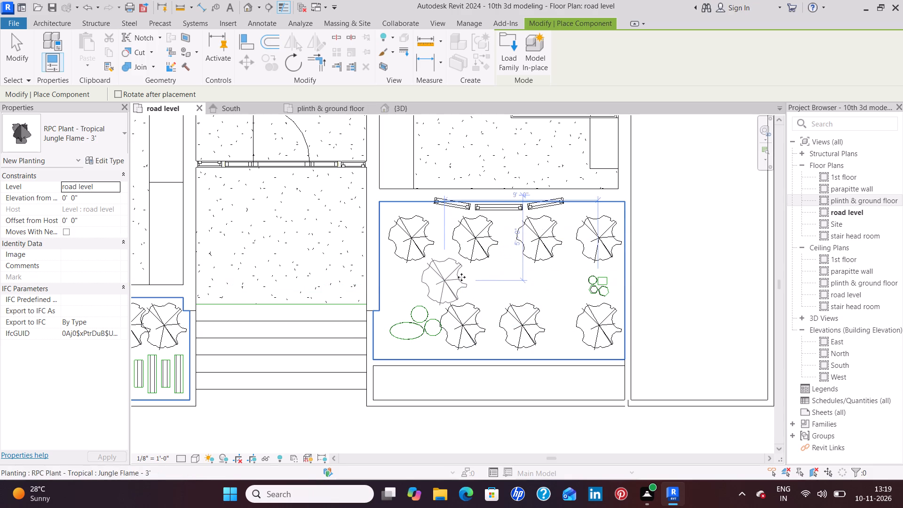
click(507, 277)
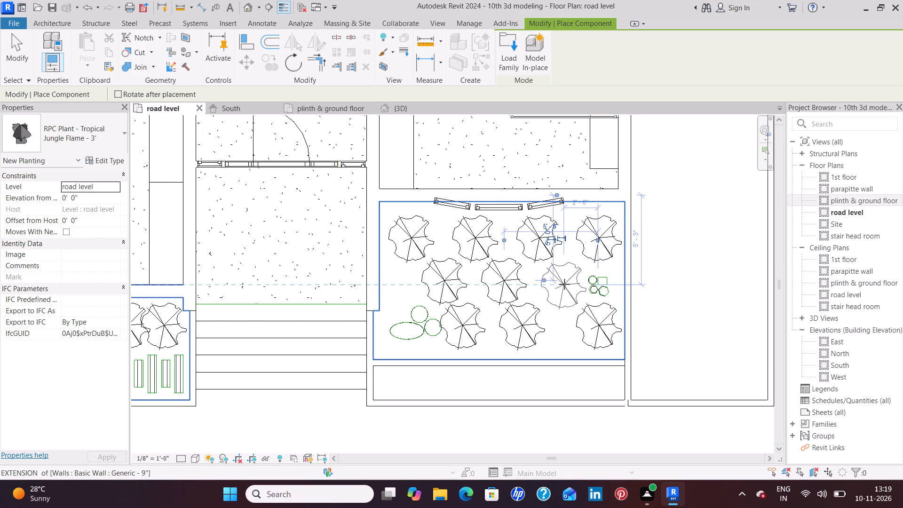
click(564, 284)
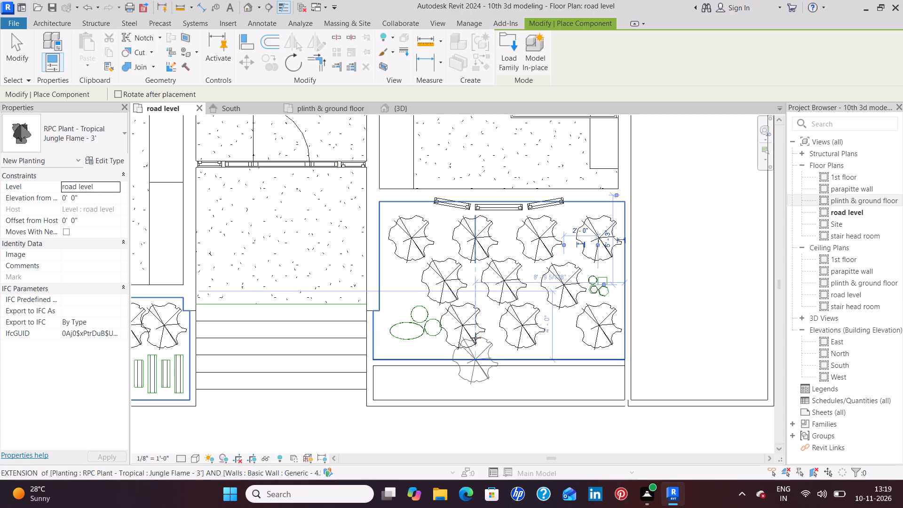
click(412, 103)
key(Escape)
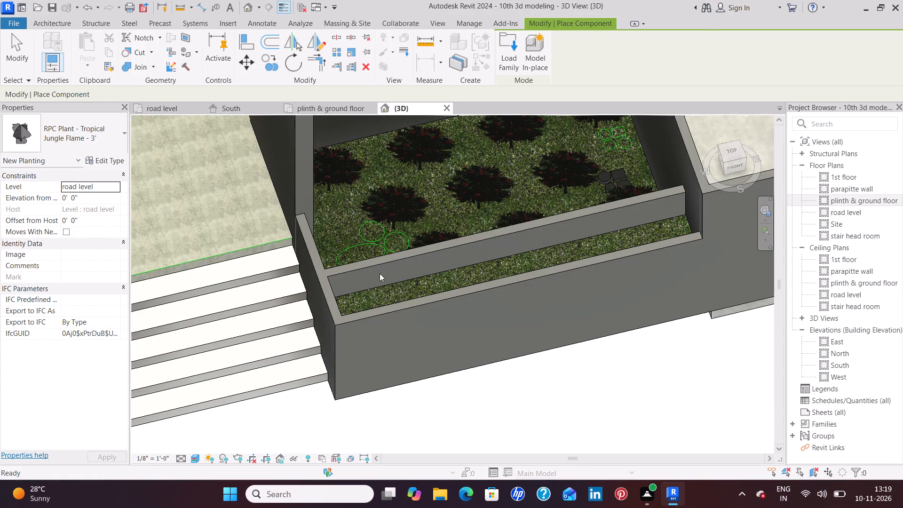
key(Escape)
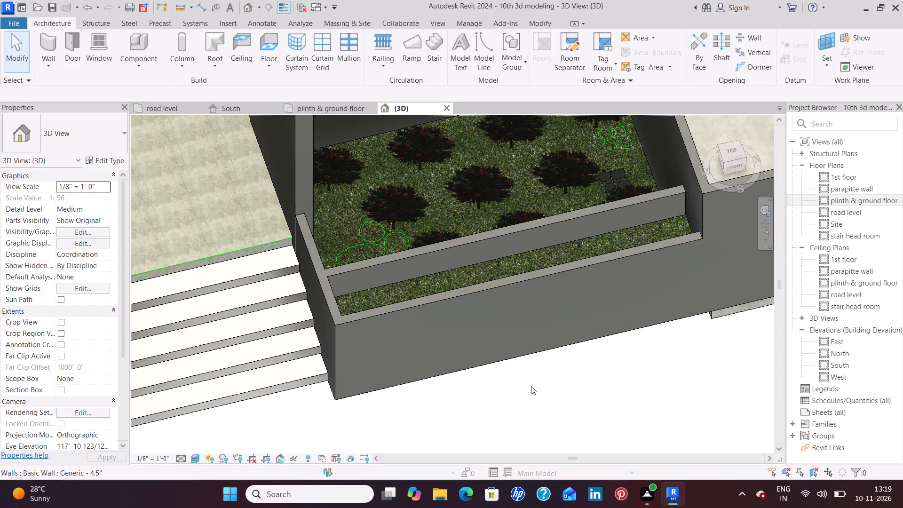
Compare the east lawn's front walls and planting in 3D with the reference plan image in the plinth & ground floor plan.
shift+middle_drag(527, 400, 493, 290)
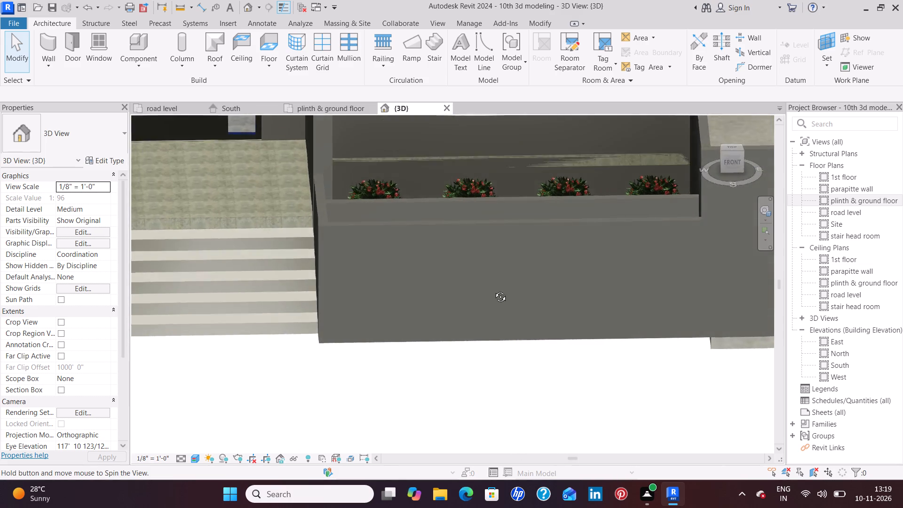
shift+middle_drag(493, 290, 509, 349)
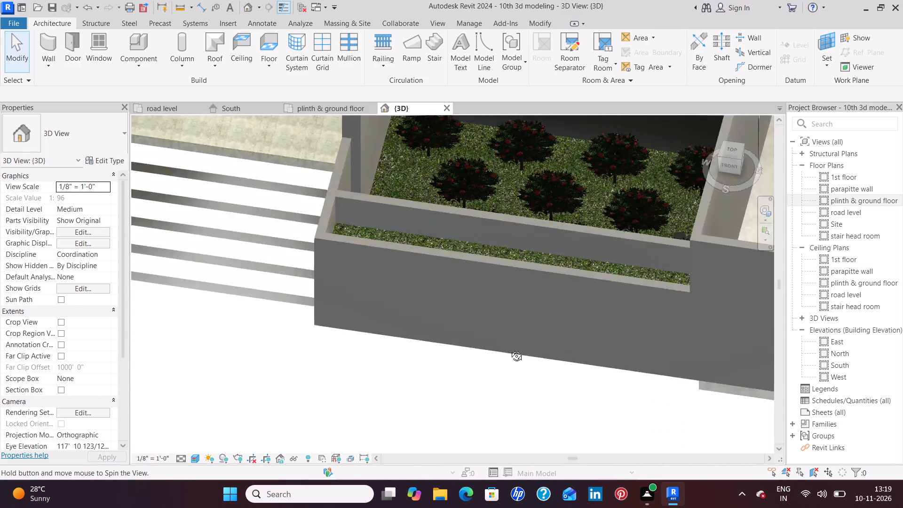
shift+middle_drag(509, 349, 446, 265)
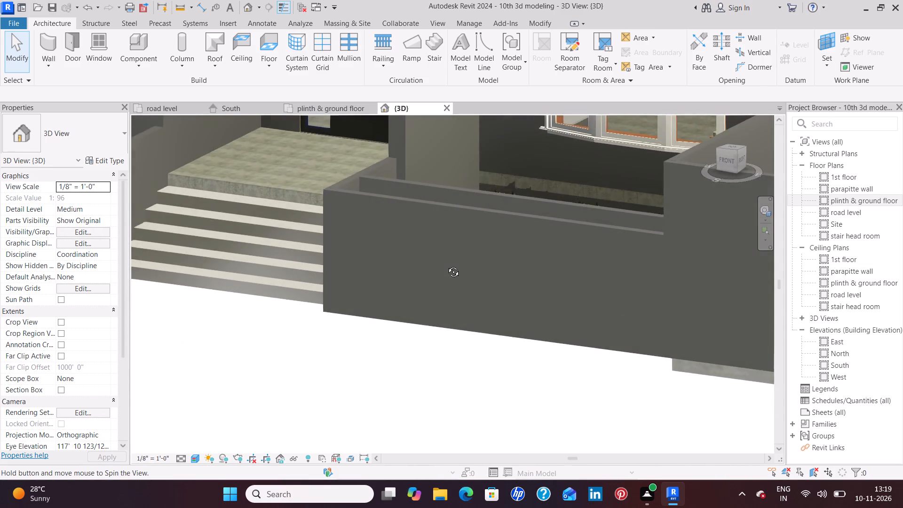
shift+middle_drag(446, 265, 466, 398)
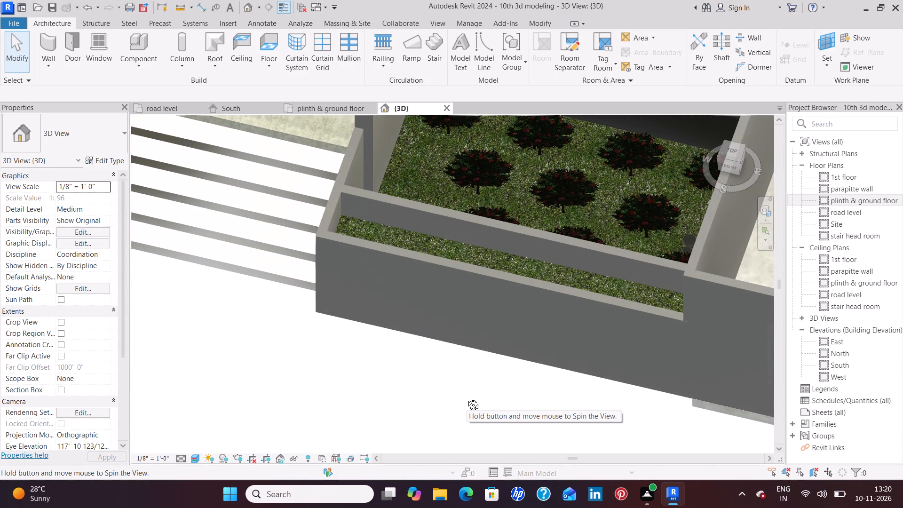
shift+middle_drag(466, 398, 489, 222)
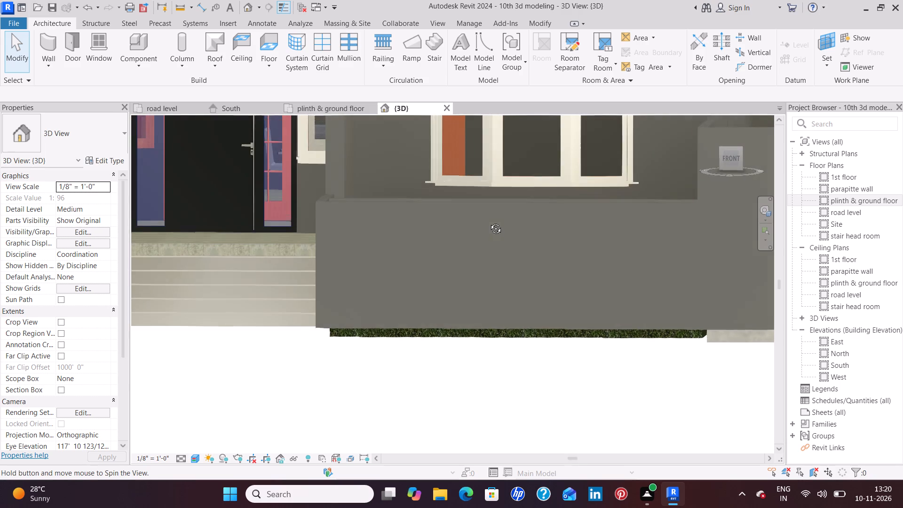
shift+middle_drag(489, 222, 491, 228)
scroll(491, 228, down, 7)
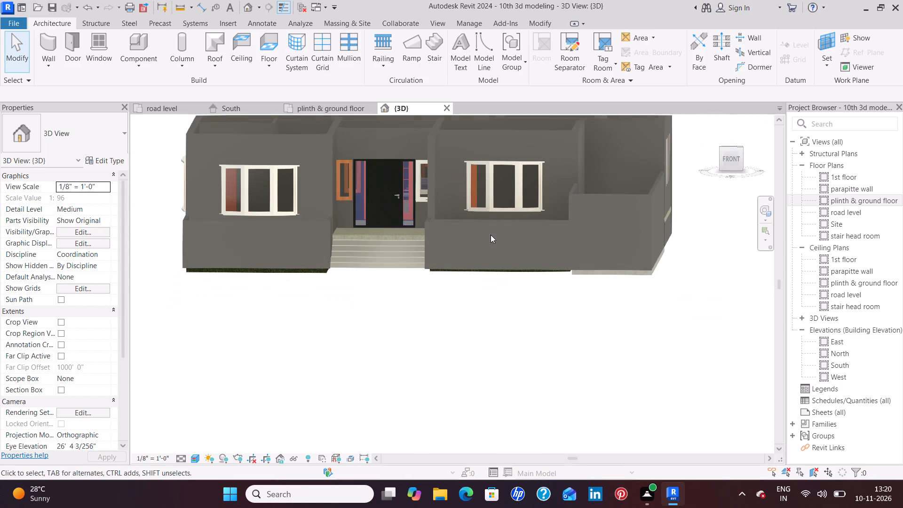
shift+middle_drag(512, 225, 527, 292)
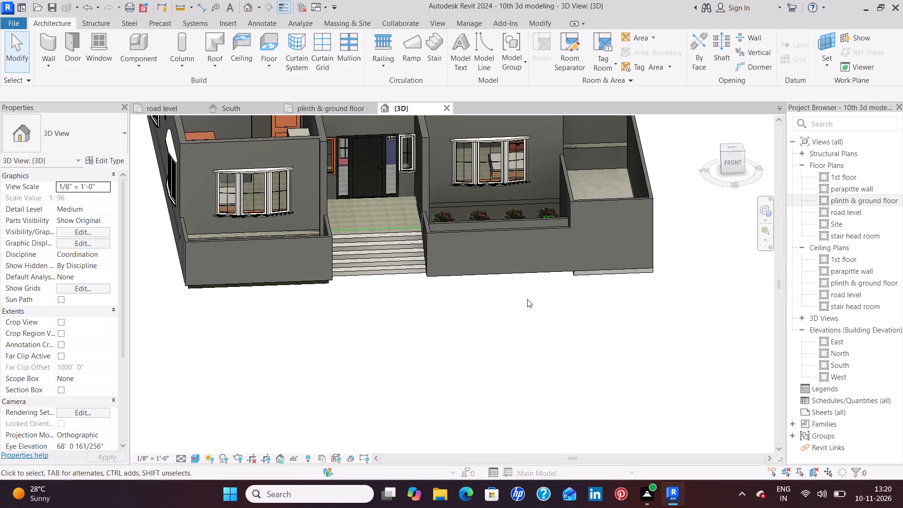
shift+middle_drag(525, 299, 511, 260)
shift+middle_drag(511, 253, 516, 219)
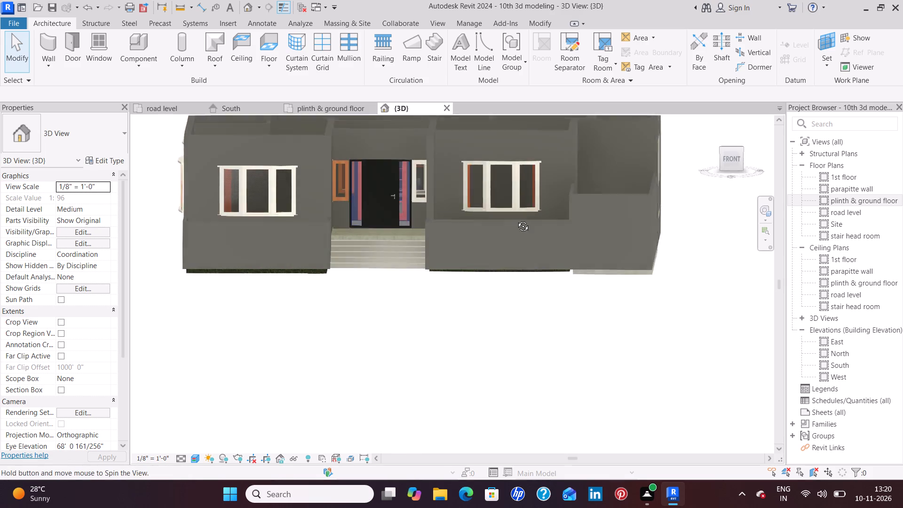
shift+middle_drag(516, 219, 515, 218)
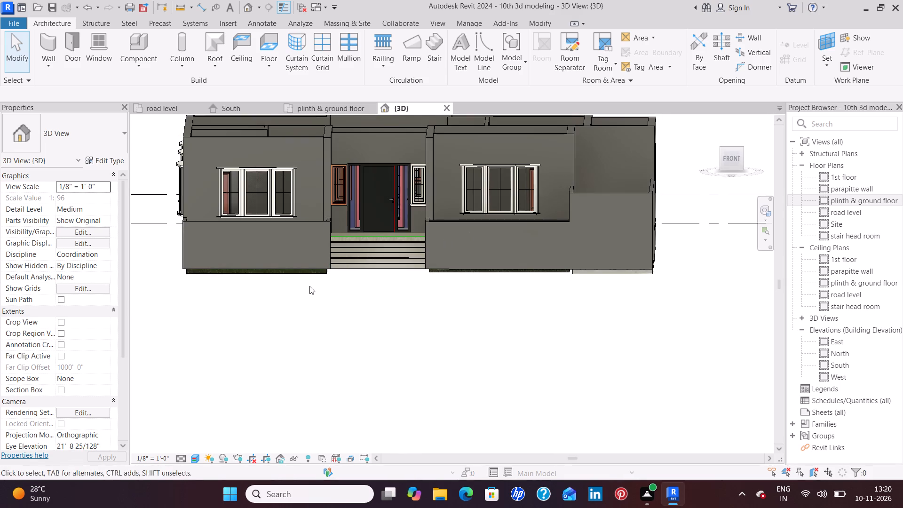
scroll(309, 292, down, 5)
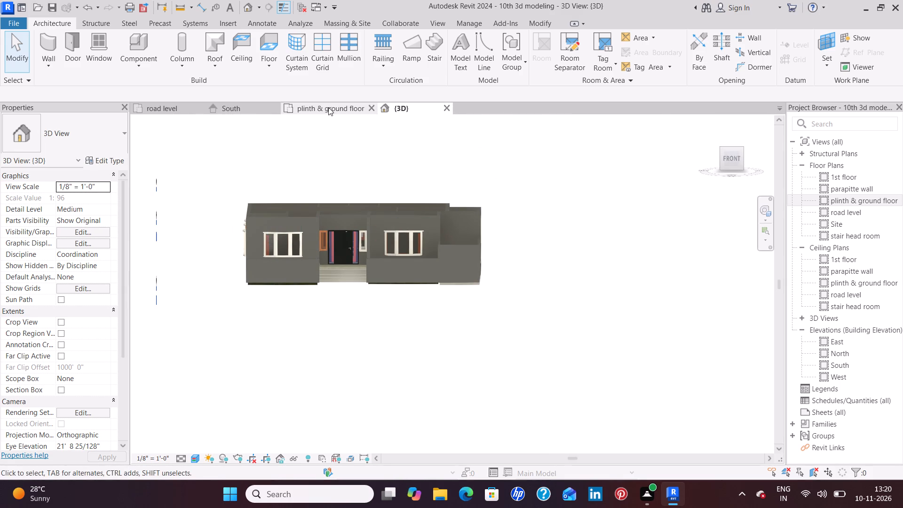
click(328, 107)
middle_drag(359, 322, 458, 121)
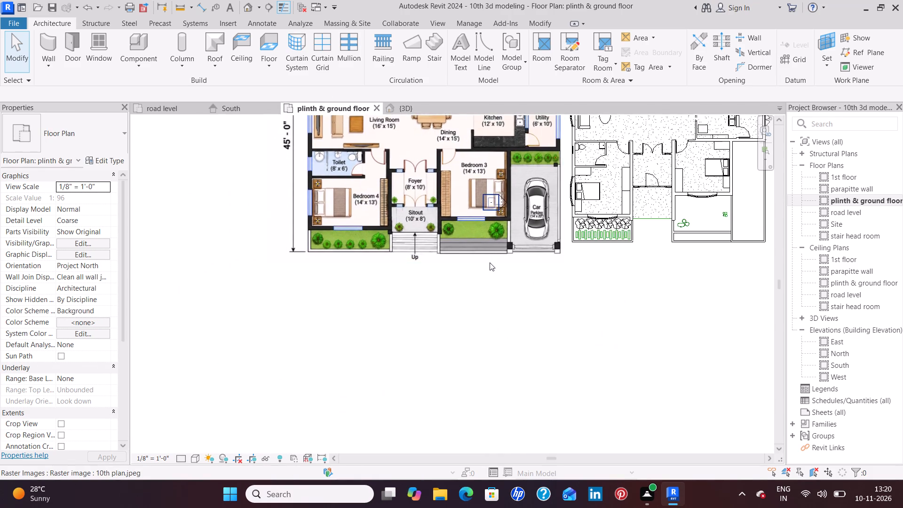
scroll(490, 262, up, 7)
middle_drag(453, 215, 464, 265)
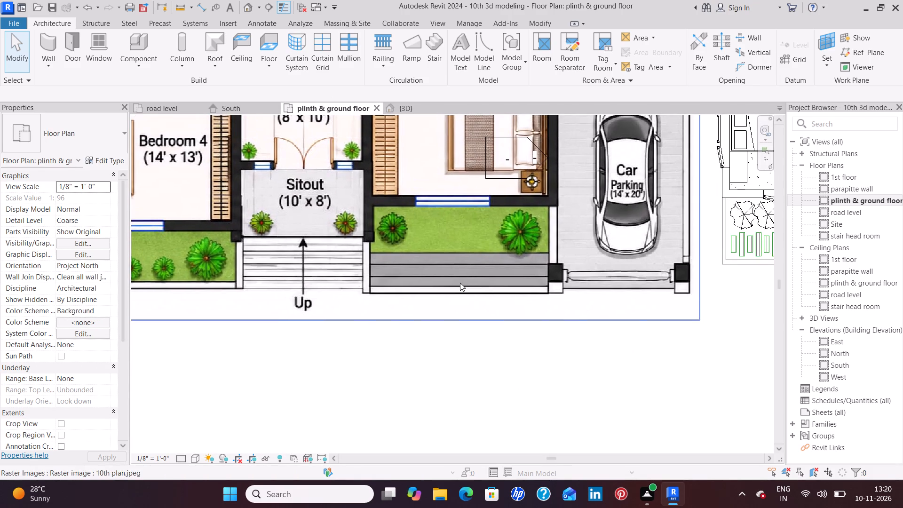
scroll(460, 283, up, 3)
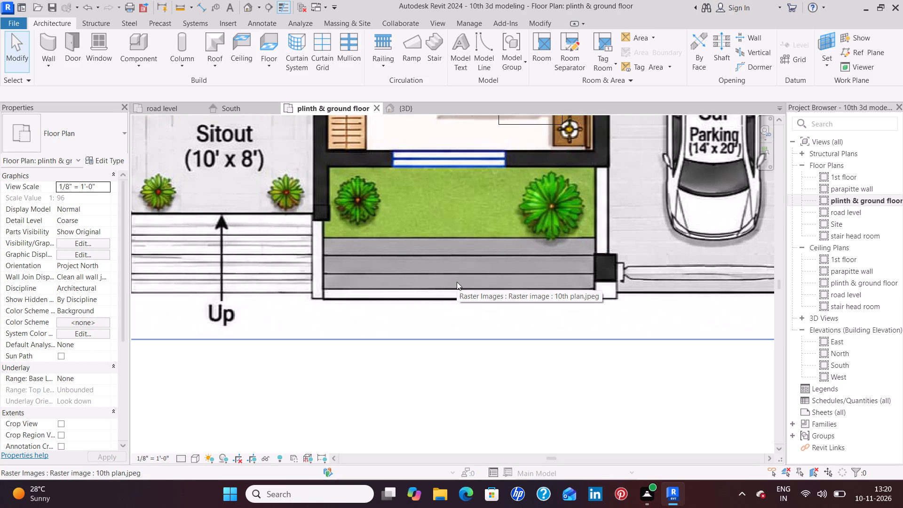
Set the top constraint of the two Generic - 4.5" walls along the narrow grass strip to Up to level: plinth & ground floor.
click(424, 109)
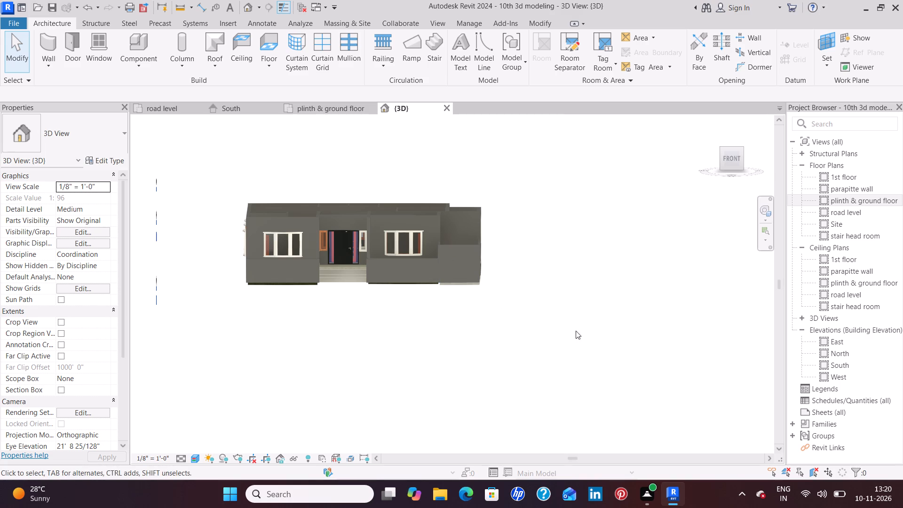
shift+middle_drag(627, 249, 633, 384)
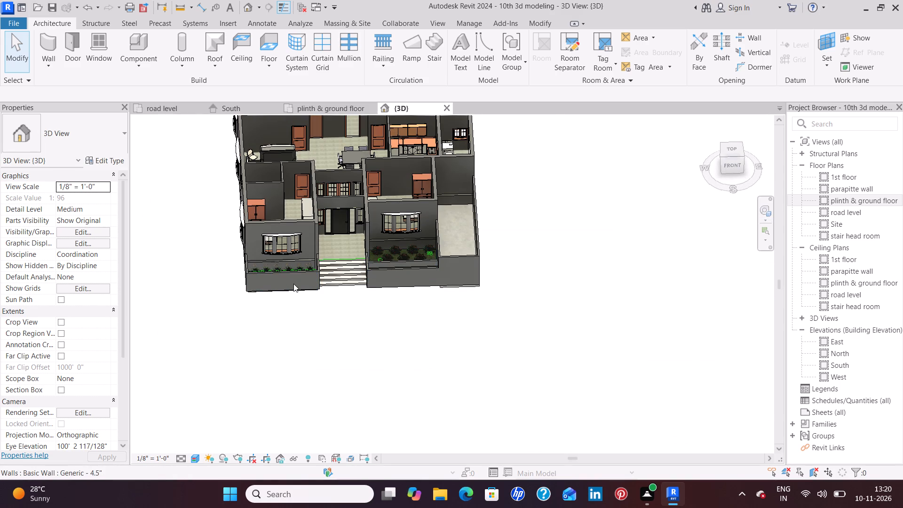
click(405, 270)
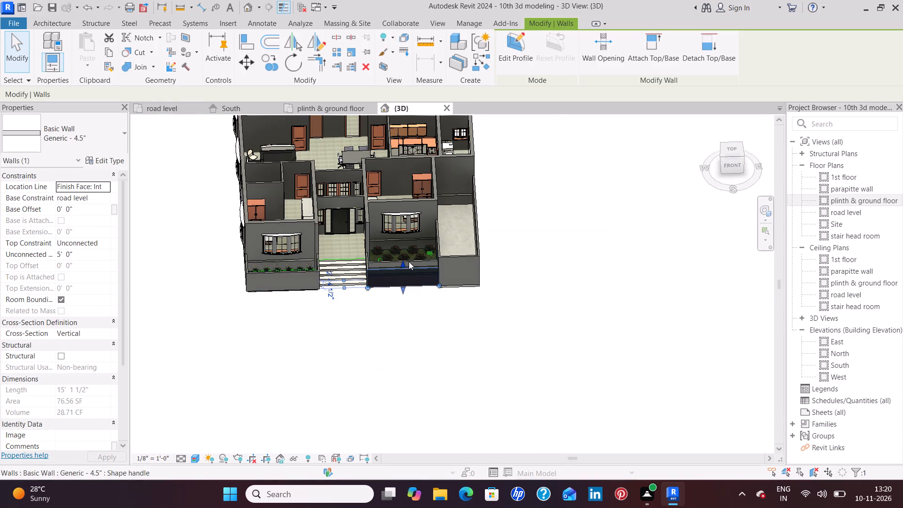
ctrl+click(409, 262)
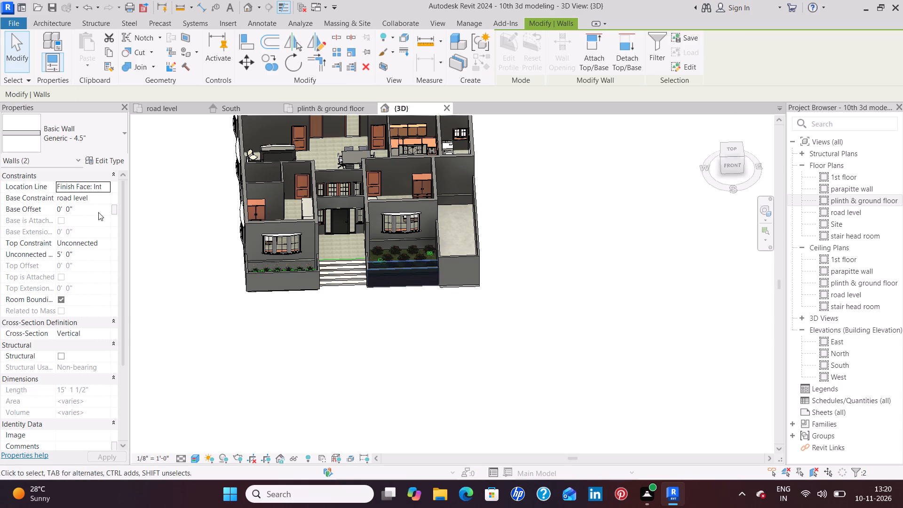
click(106, 245)
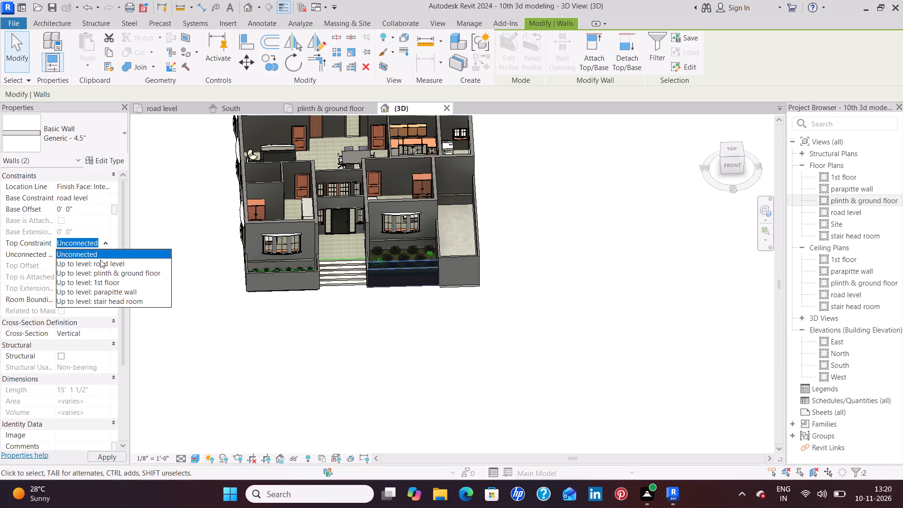
click(113, 275)
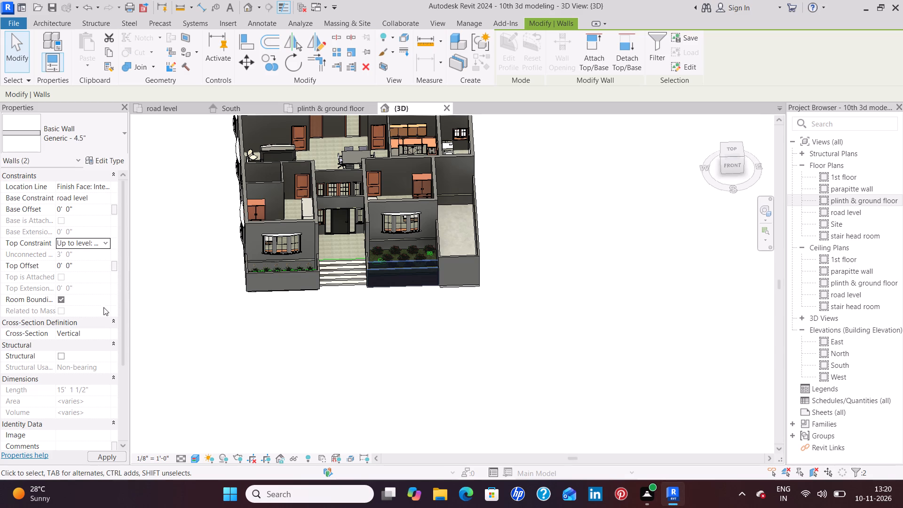
click(114, 457)
click(263, 413)
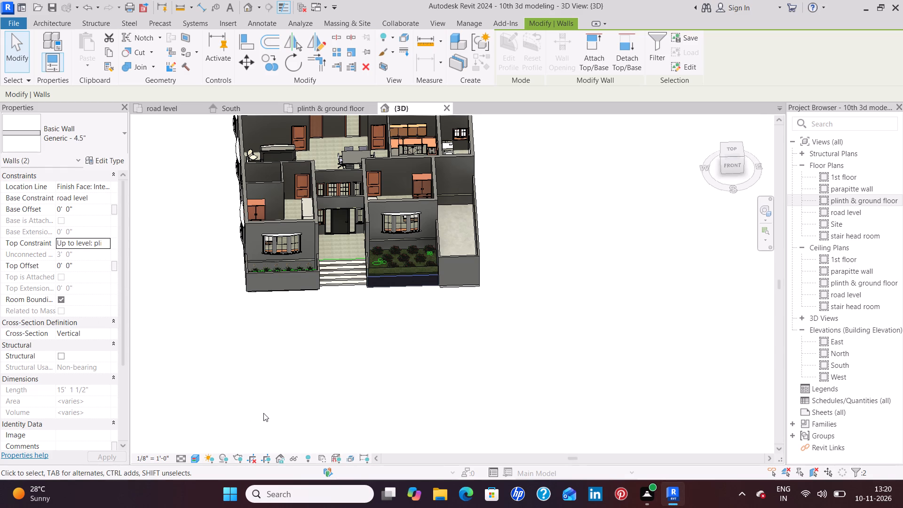
Set the Grass layer thickness to 2" in the narrow strip's floor type, Generic - 4" 2 2".
scroll(425, 284, up, 7)
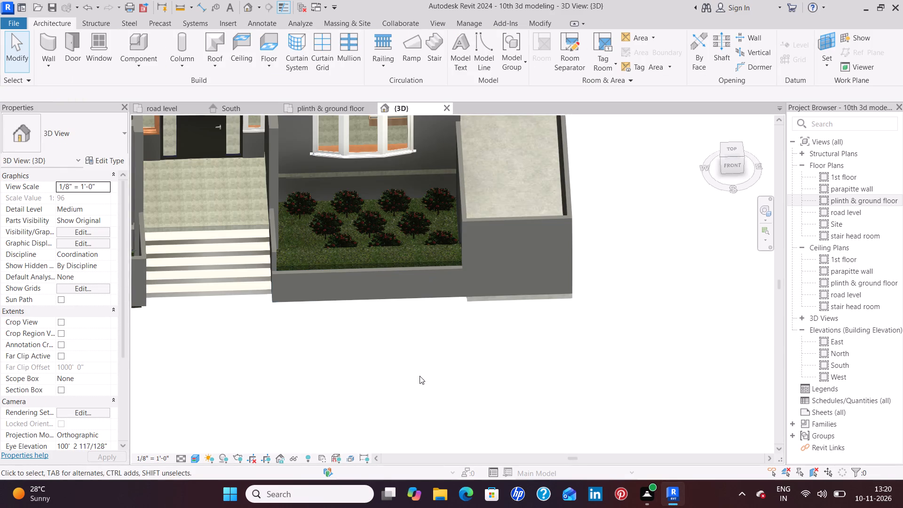
ctrl+middle_drag(420, 376, 426, 310)
shift+middle_drag(426, 355, 426, 310)
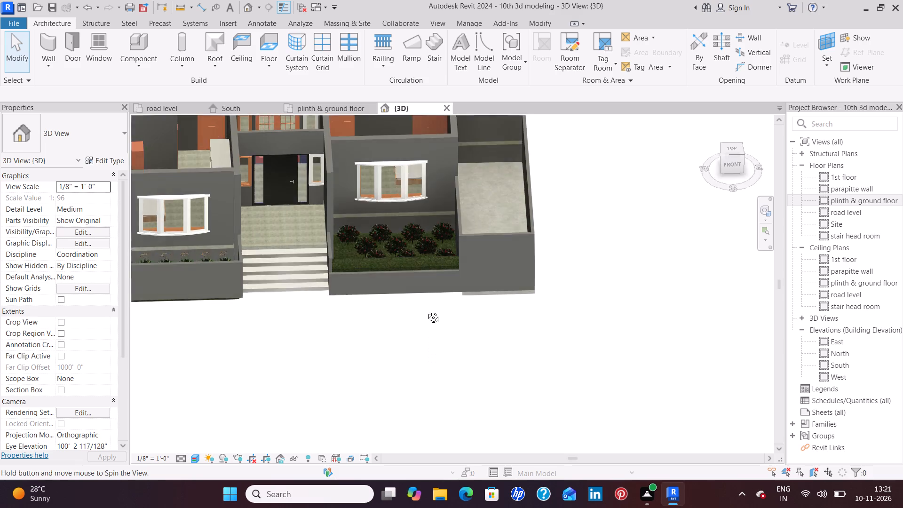
shift+middle_drag(426, 310, 405, 278)
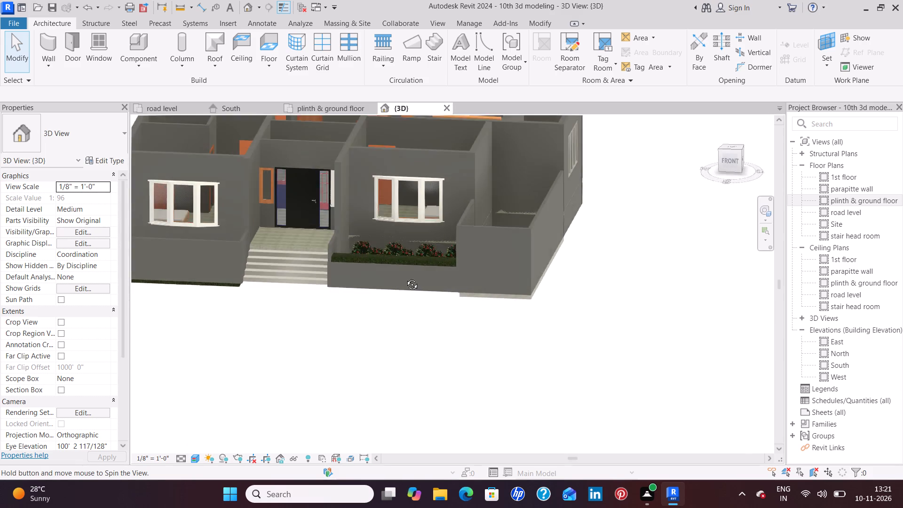
shift+middle_drag(405, 278, 420, 214)
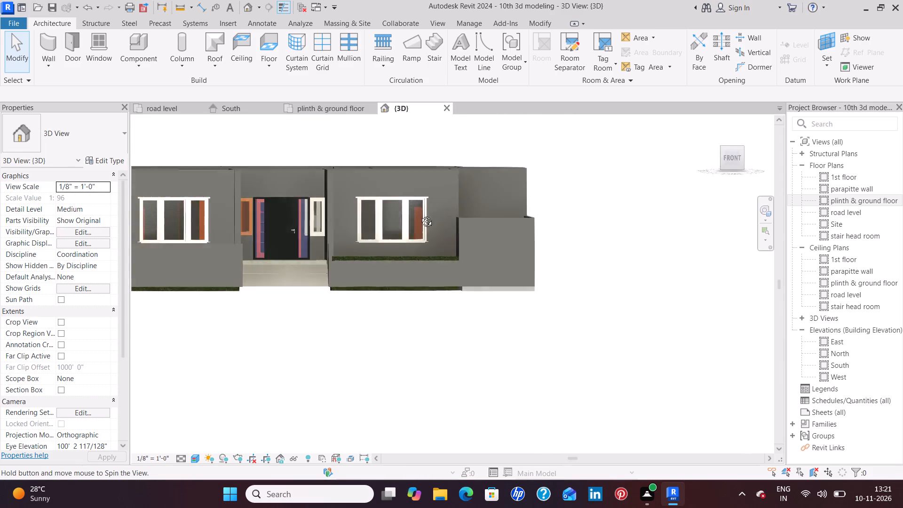
shift+middle_drag(420, 214, 418, 334)
click(397, 268)
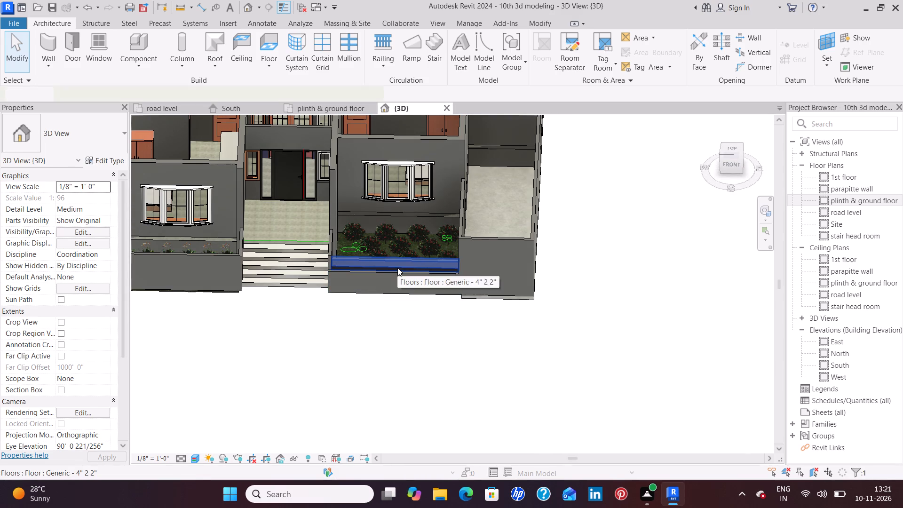
click(109, 160)
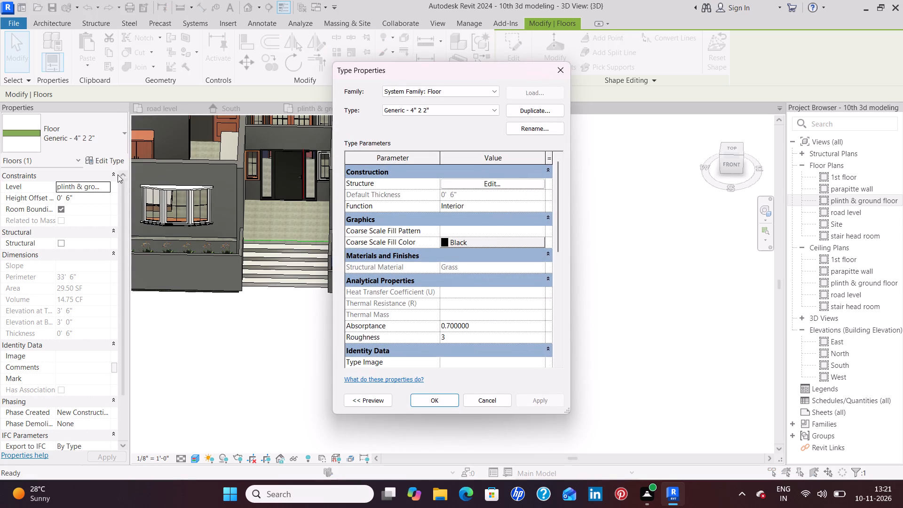
click(488, 182)
click(451, 189)
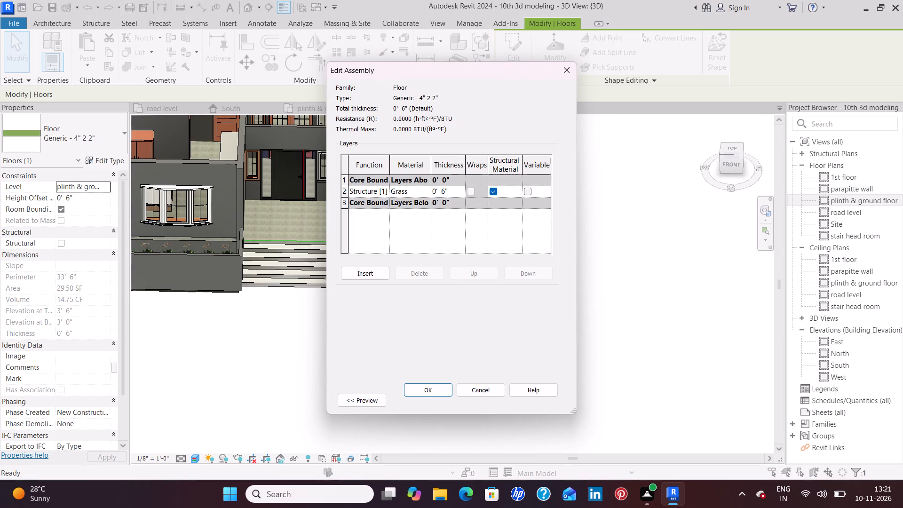
key(BackSpace)
key(BackSpace)
key(BackSpace)
key(BackSpace)
key(BackSpace)
key(BackSpace)
key(2)
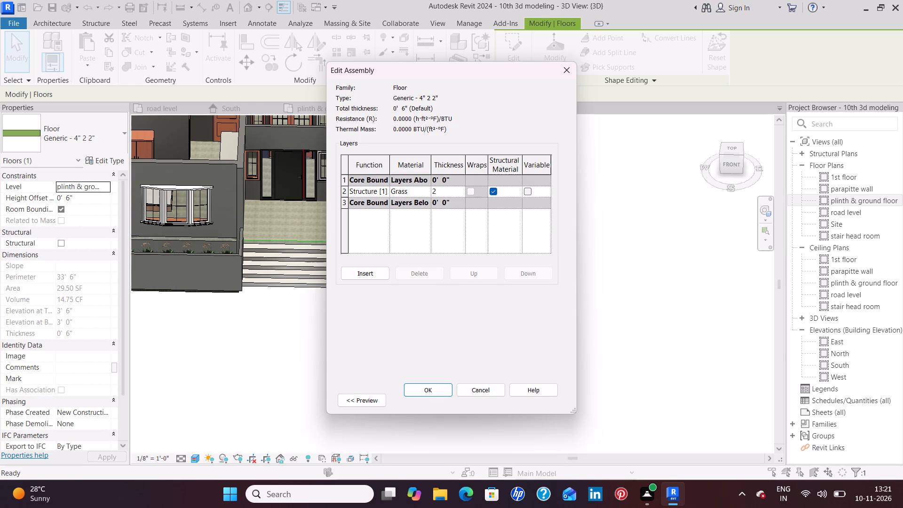
key(shift+quotedbl)
key(Return)
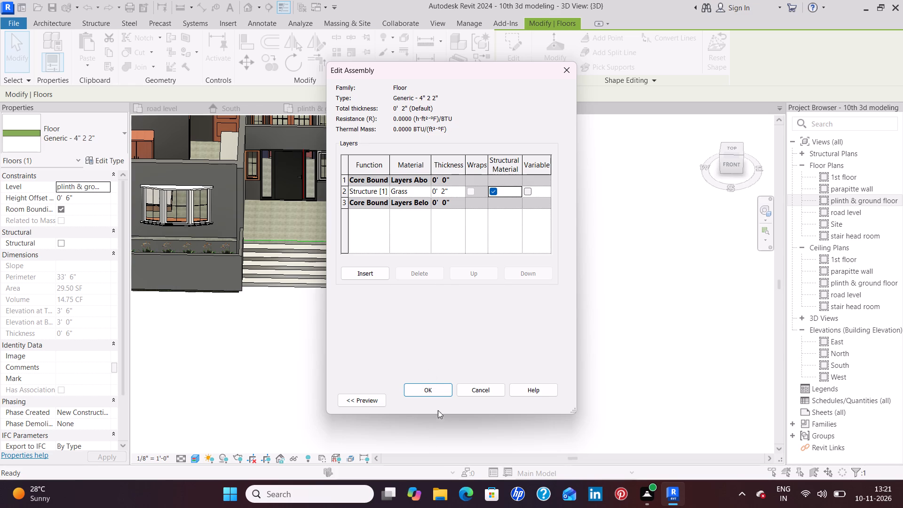
click(435, 389)
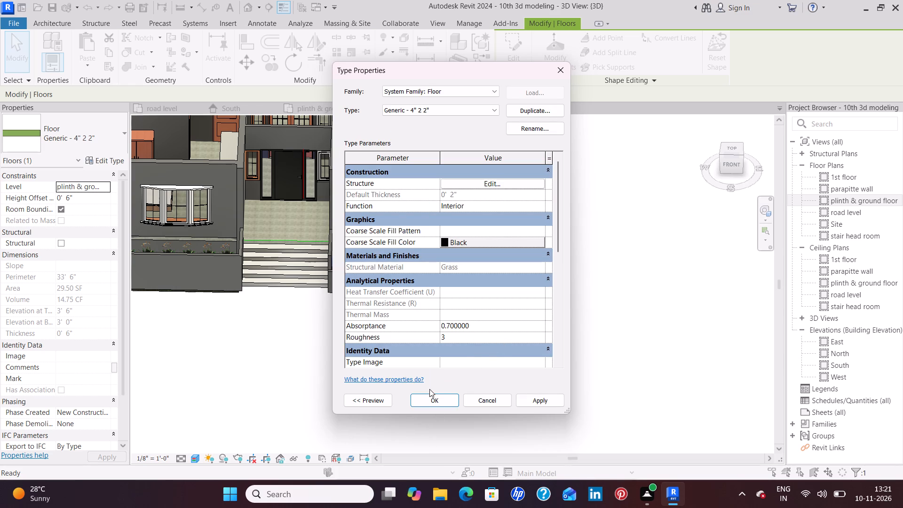
click(533, 397)
click(449, 401)
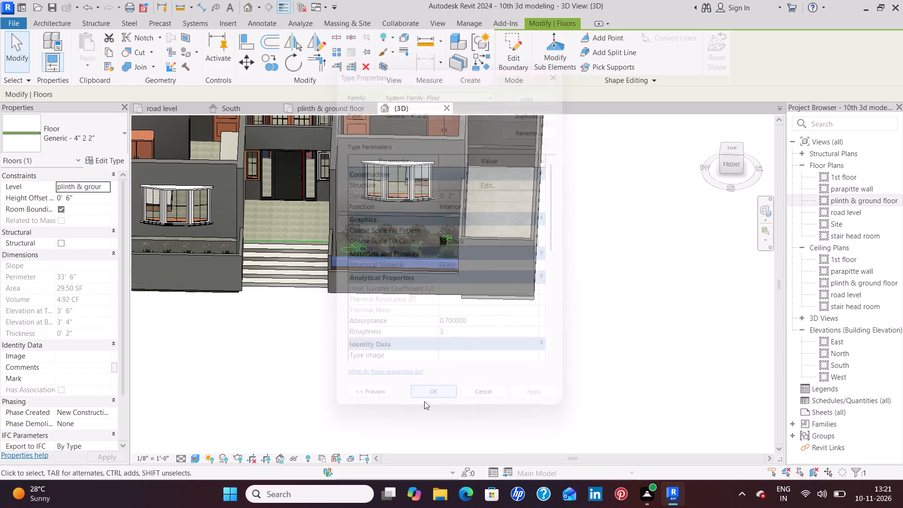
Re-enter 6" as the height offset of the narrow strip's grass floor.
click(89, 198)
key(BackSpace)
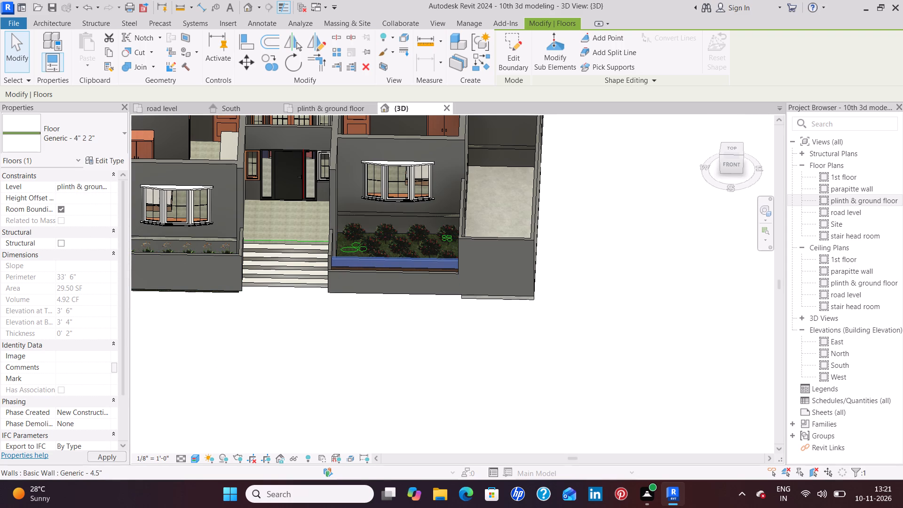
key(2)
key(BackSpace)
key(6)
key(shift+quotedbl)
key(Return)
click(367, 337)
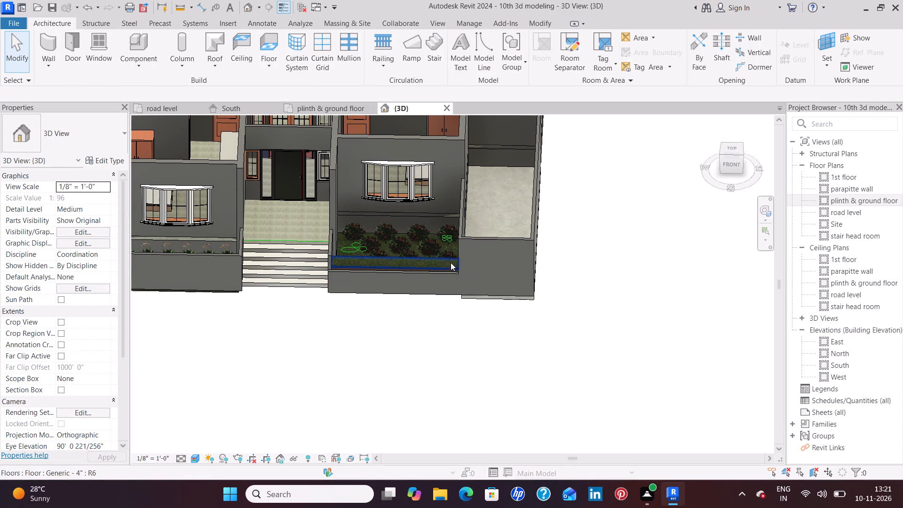
Examine how the narrow strip's grass and soil sit against its front and back walls.
middle_drag(453, 341, 457, 350)
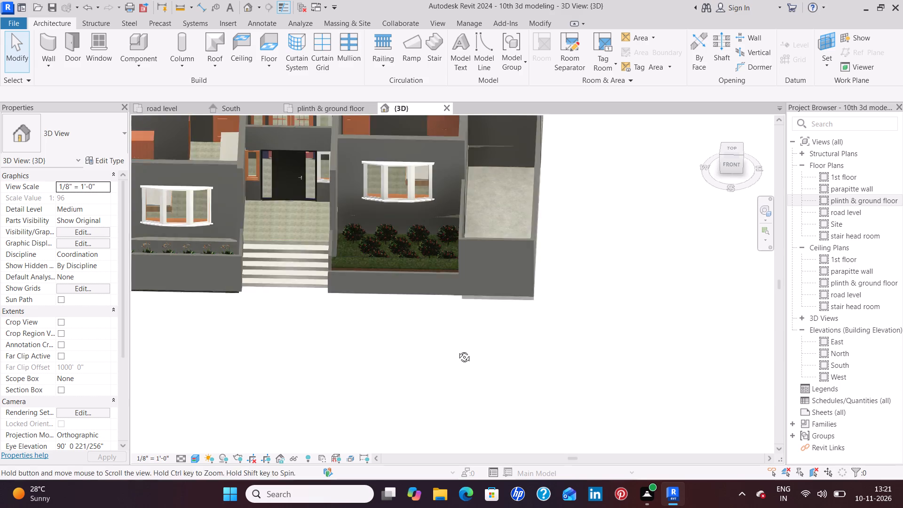
middle_drag(457, 350, 509, 378)
shift+middle_drag(497, 306, 450, 189)
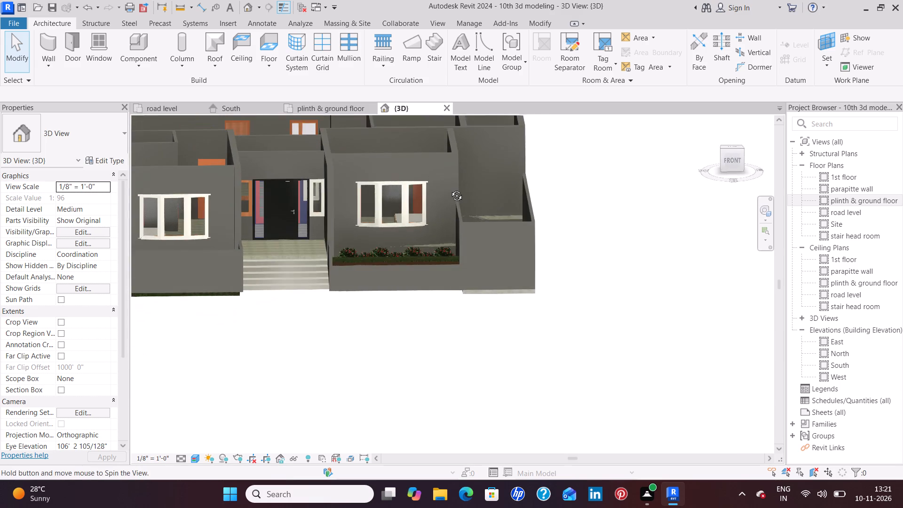
shift+middle_drag(450, 189, 446, 373)
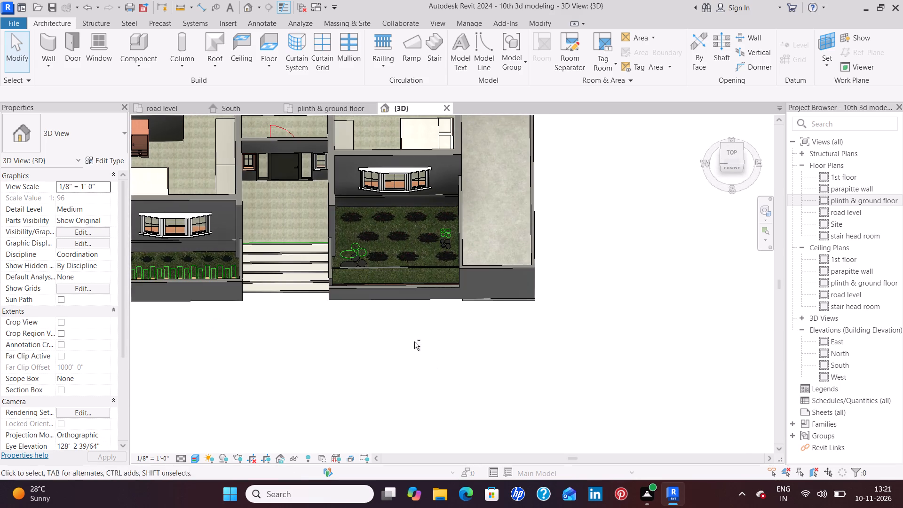
shift+middle_drag(414, 341, 433, 404)
scroll(410, 316, up, 9)
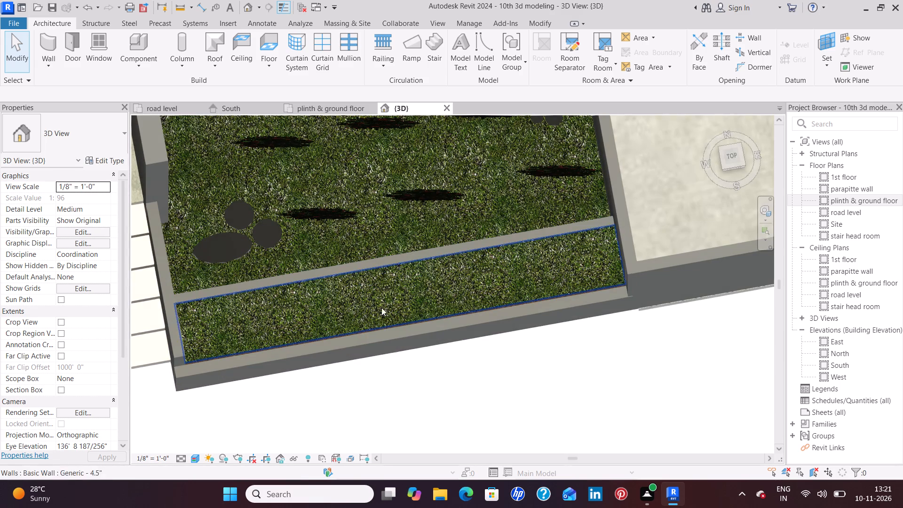
shift+middle_drag(413, 368, 391, 231)
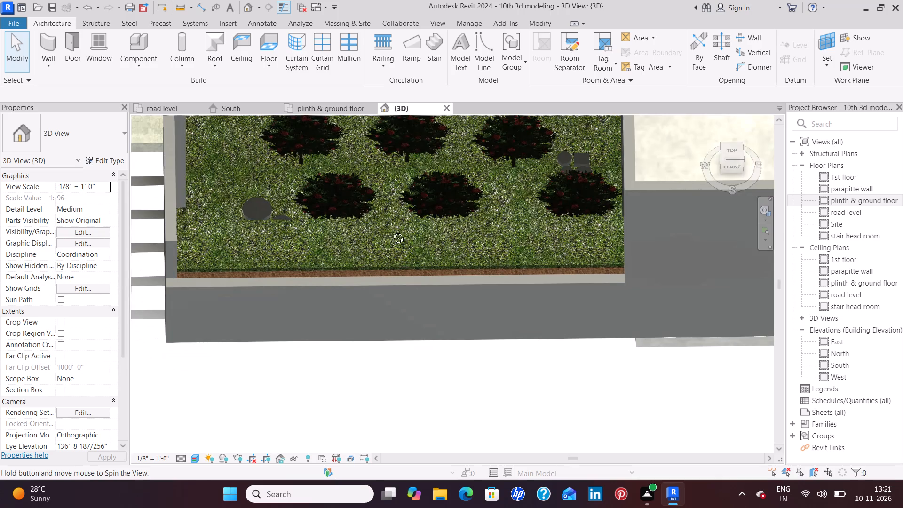
shift+middle_drag(391, 231, 399, 138)
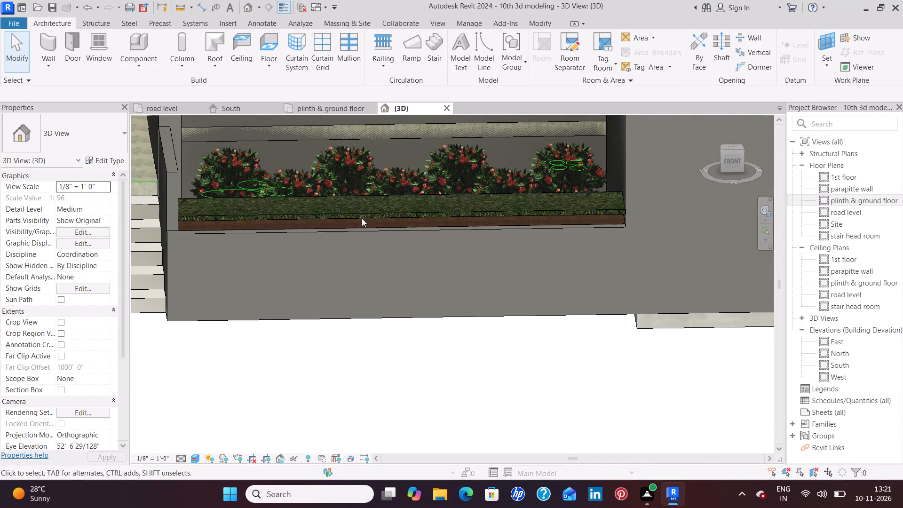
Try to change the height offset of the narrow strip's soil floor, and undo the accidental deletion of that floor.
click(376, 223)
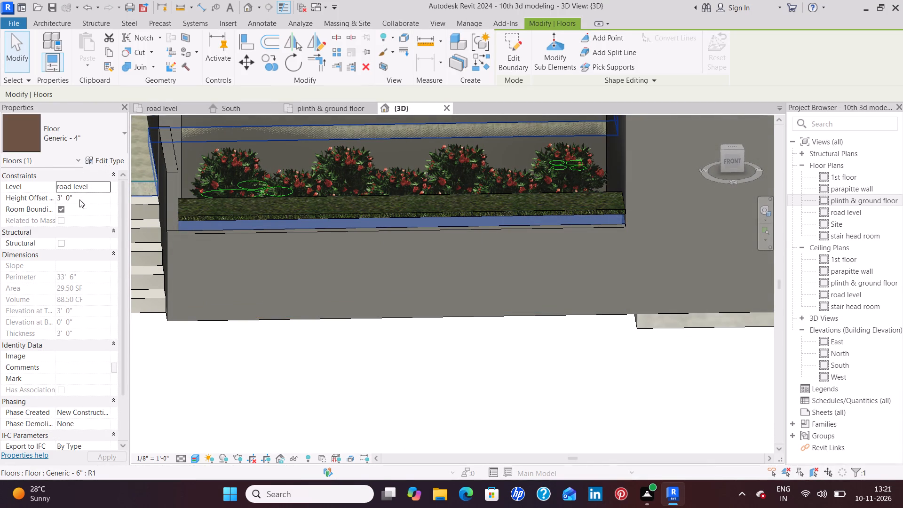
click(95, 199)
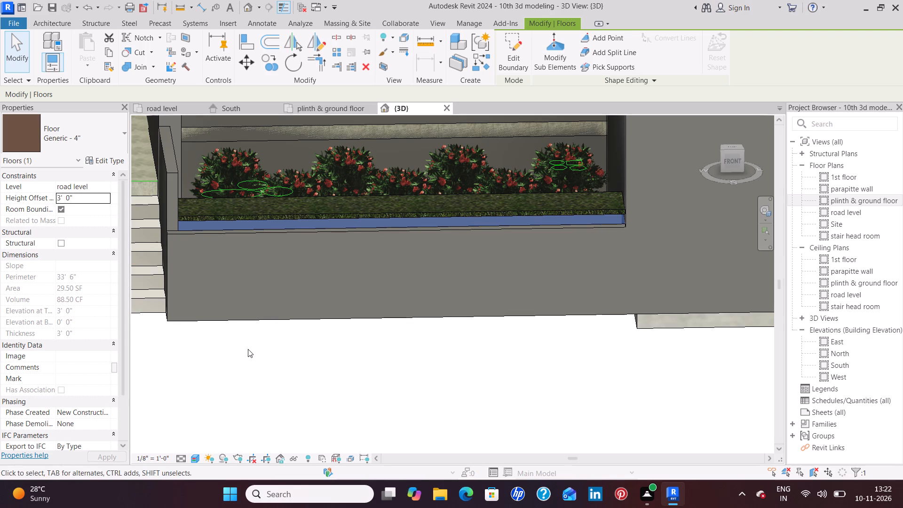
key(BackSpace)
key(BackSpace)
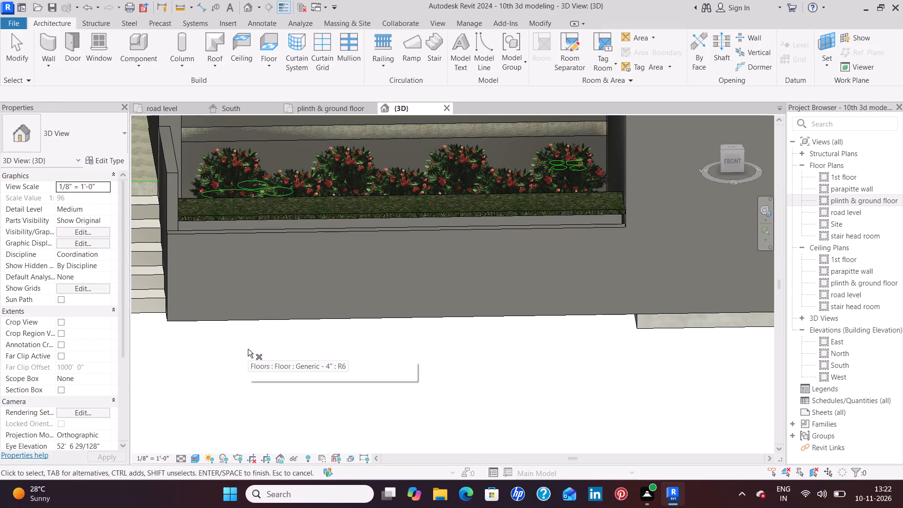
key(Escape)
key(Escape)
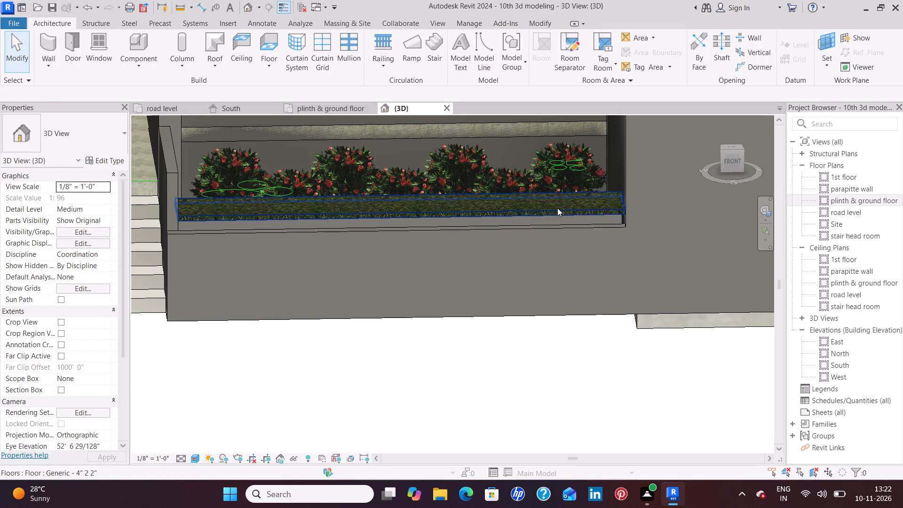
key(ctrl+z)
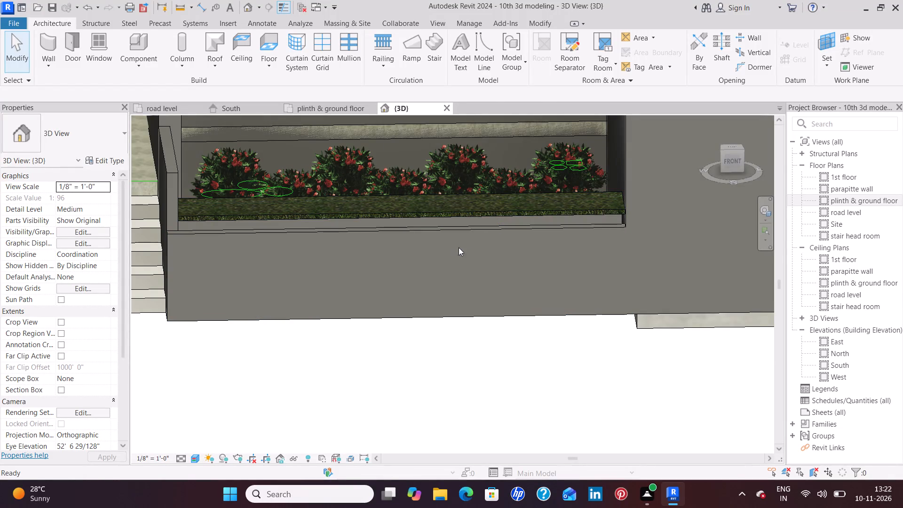
Set the height offset of the narrow strip's soil floor to 2' from road level.
click(404, 223)
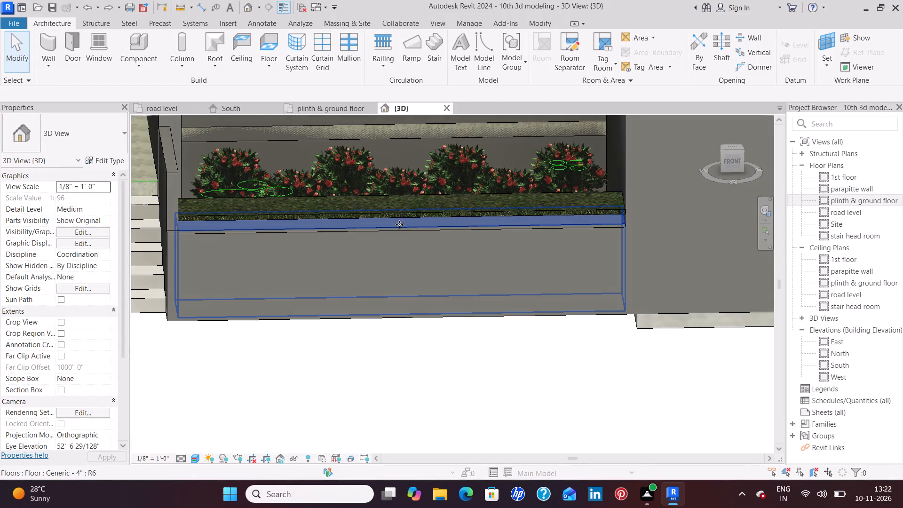
click(92, 194)
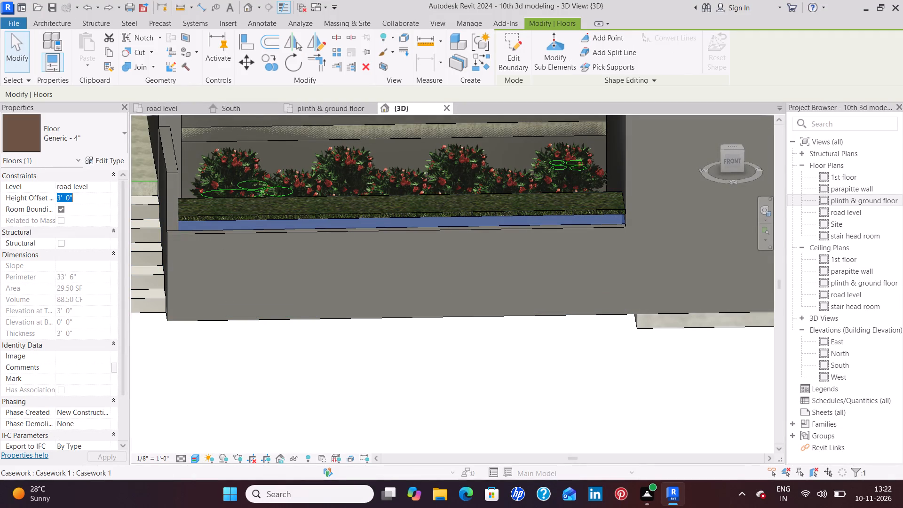
key(BackSpace)
text(2')
key(Return)
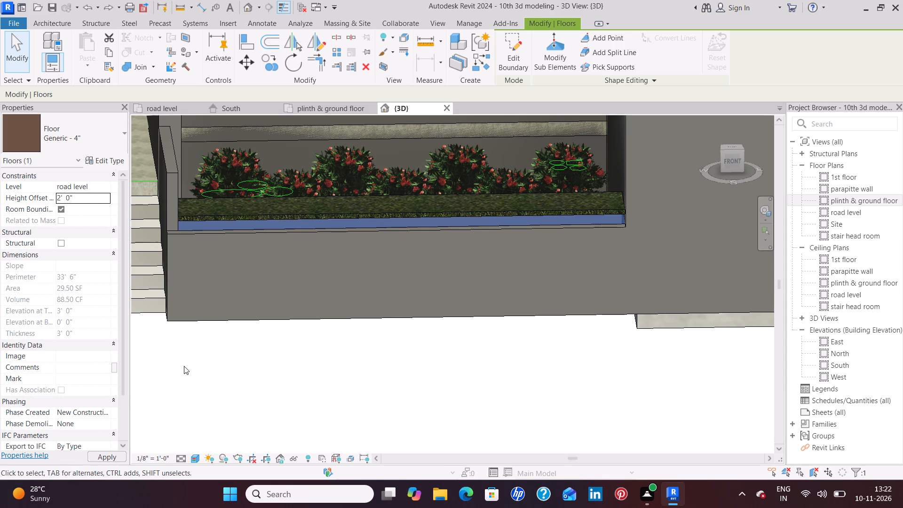
click(193, 366)
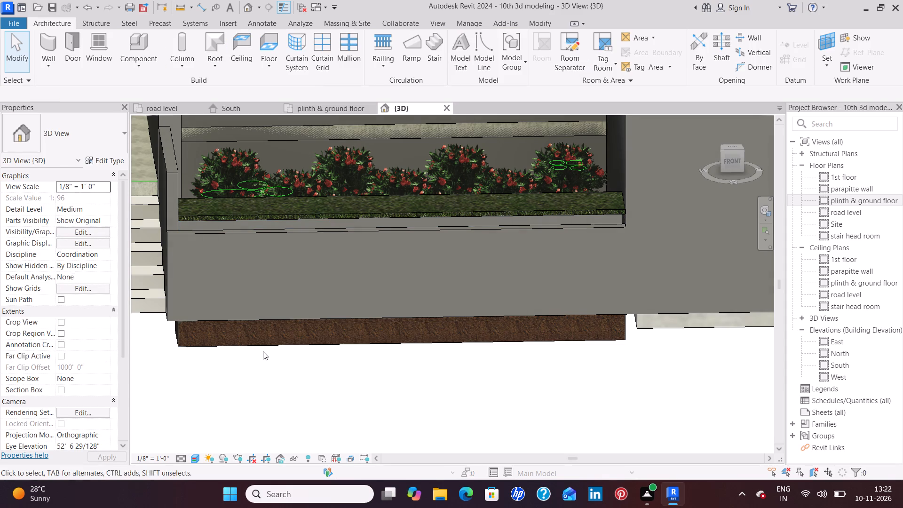
Set the Earth layer thickness to 2' in the soil floor's type, Generic - 4".
click(306, 344)
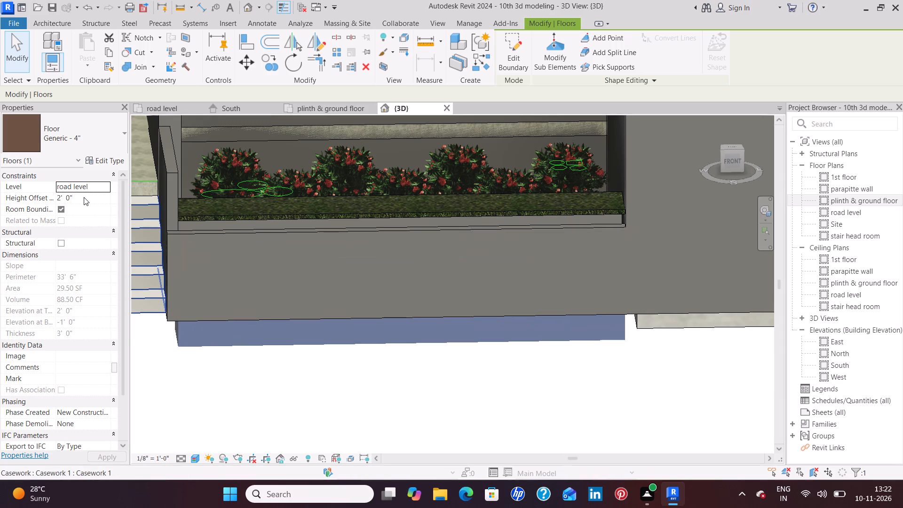
click(115, 161)
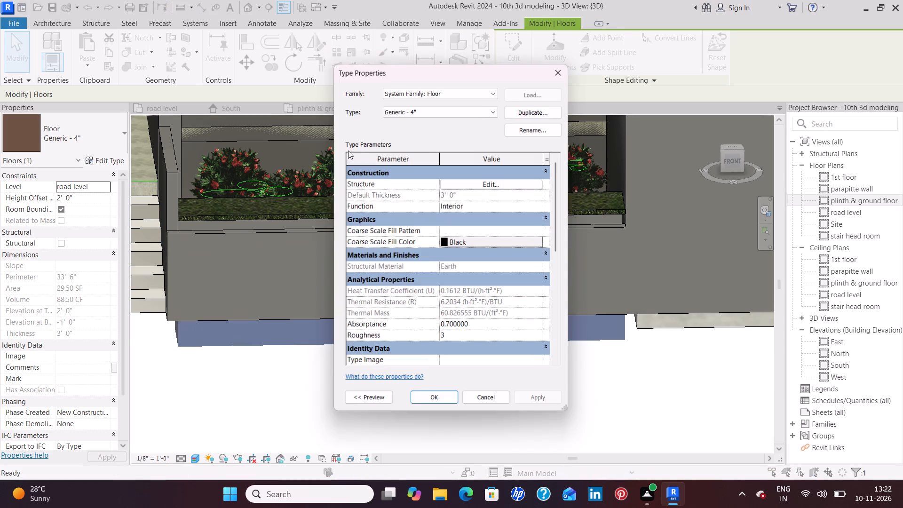
click(488, 184)
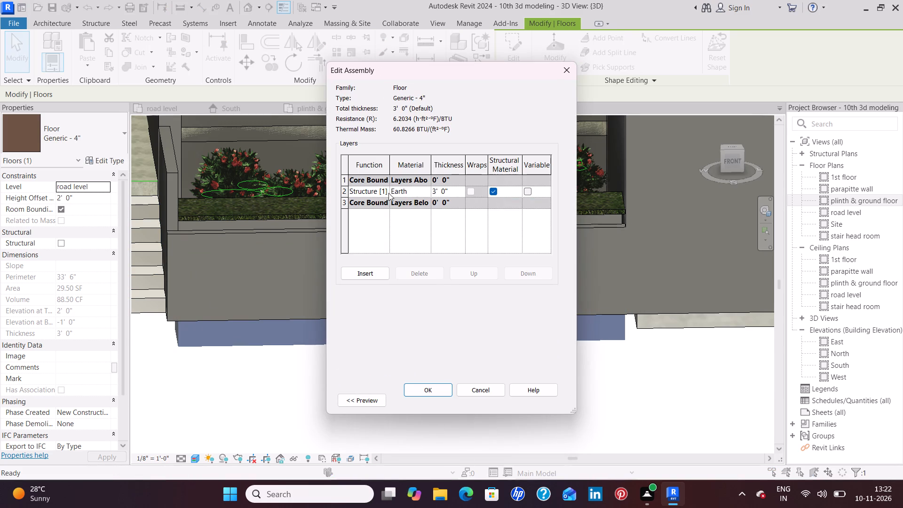
click(452, 191)
key(BackSpace)
key(BackSpace)
key(BackSpace)
key(BackSpace)
key(BackSpace)
key(BackSpace)
text(2')
key(Return)
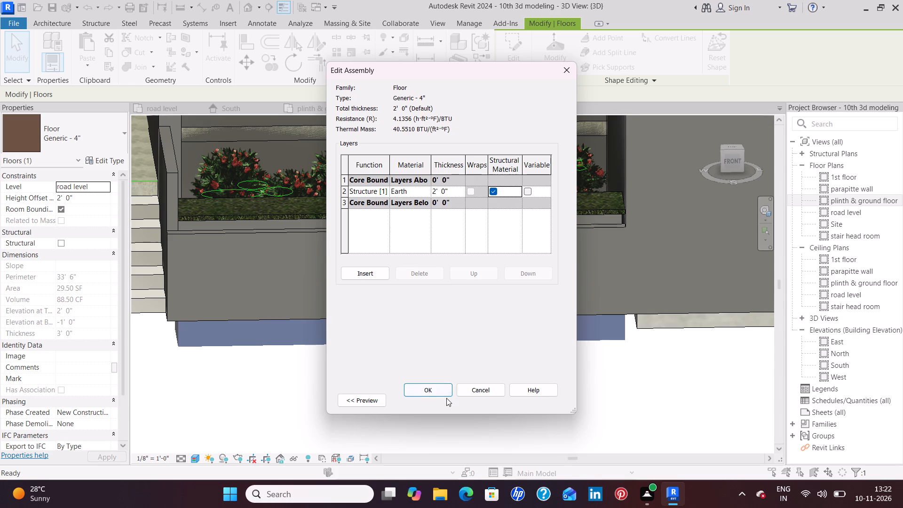
click(441, 390)
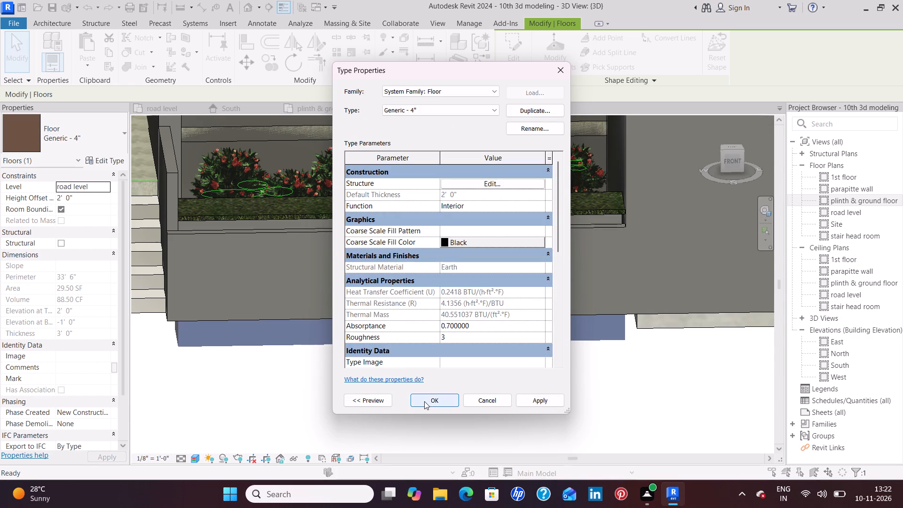
click(547, 398)
click(445, 398)
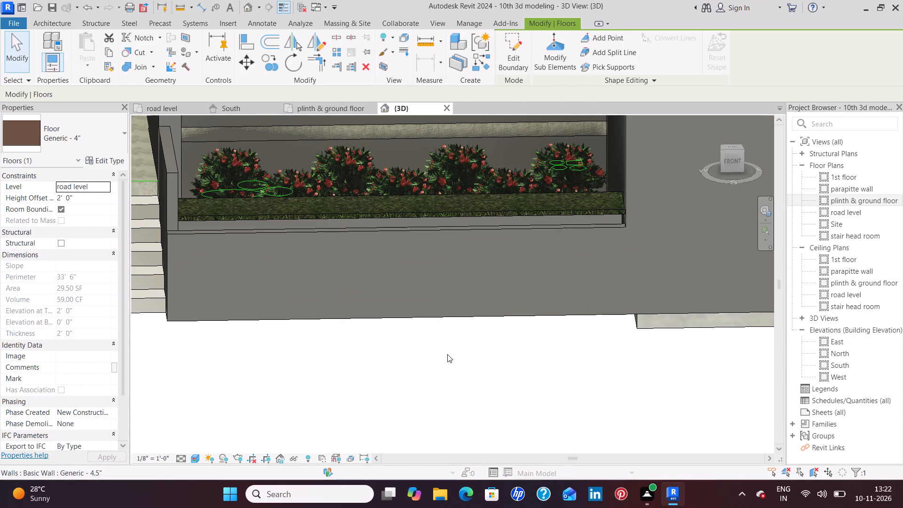
Examine the narrow strip's thickened soil and its grass from below, in front and above.
shift+middle_drag(435, 340, 426, 199)
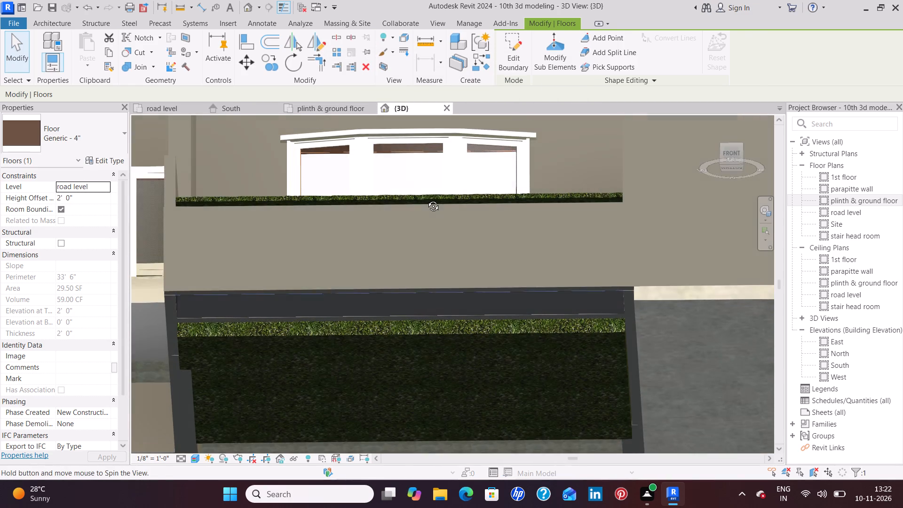
shift+middle_drag(426, 199, 428, 205)
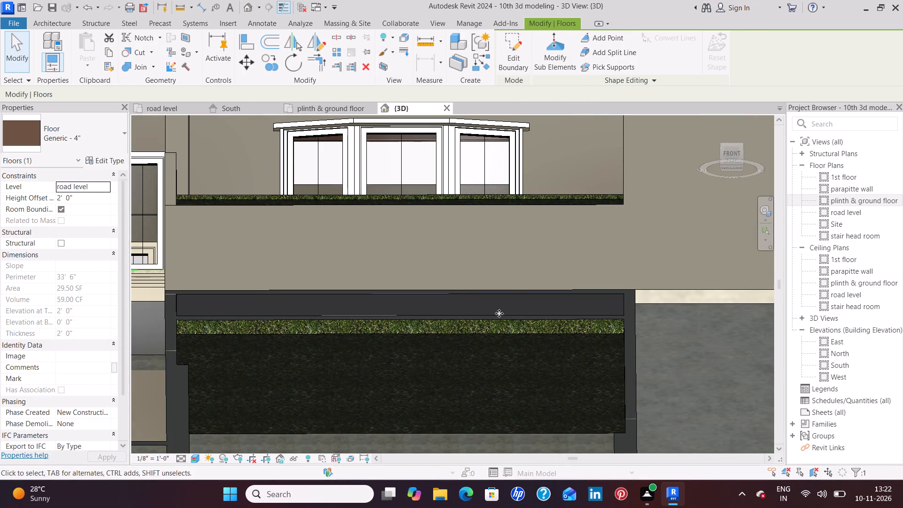
shift+middle_drag(510, 246, 535, 405)
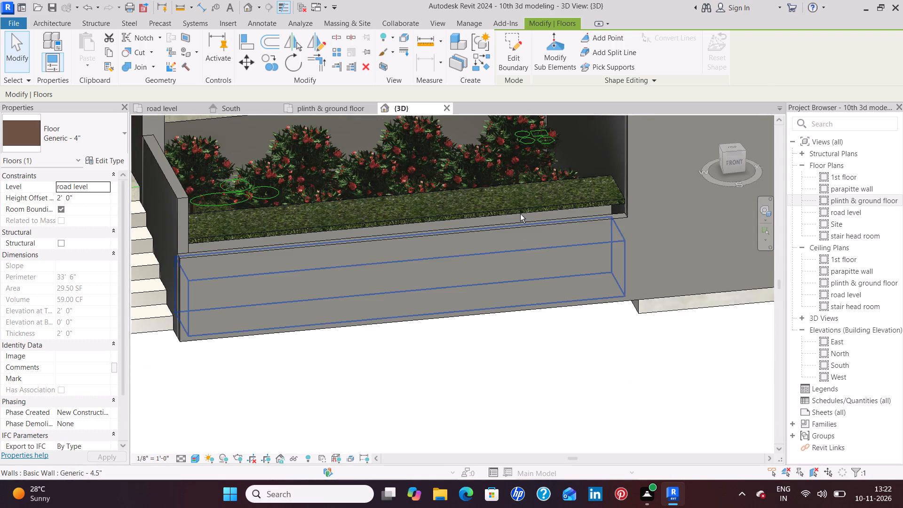
shift+middle_drag(520, 214, 531, 273)
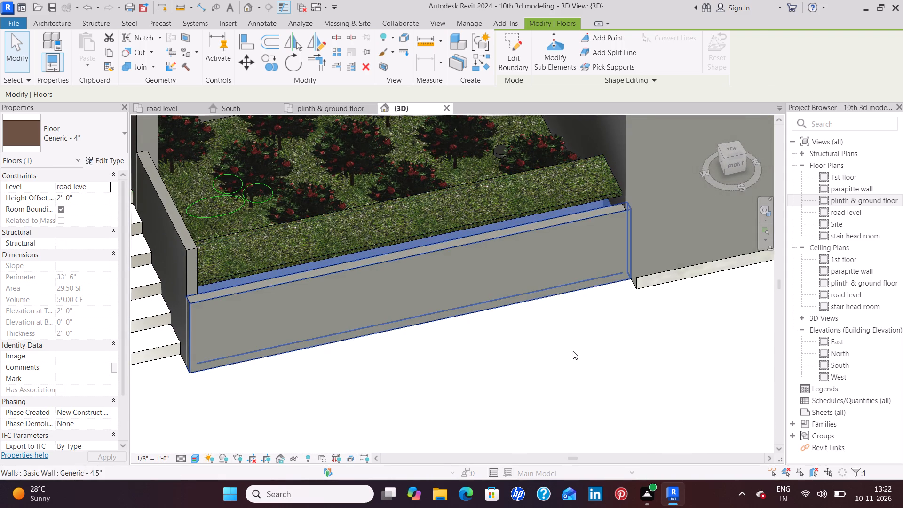
click(573, 352)
shift+middle_drag(563, 282, 538, 207)
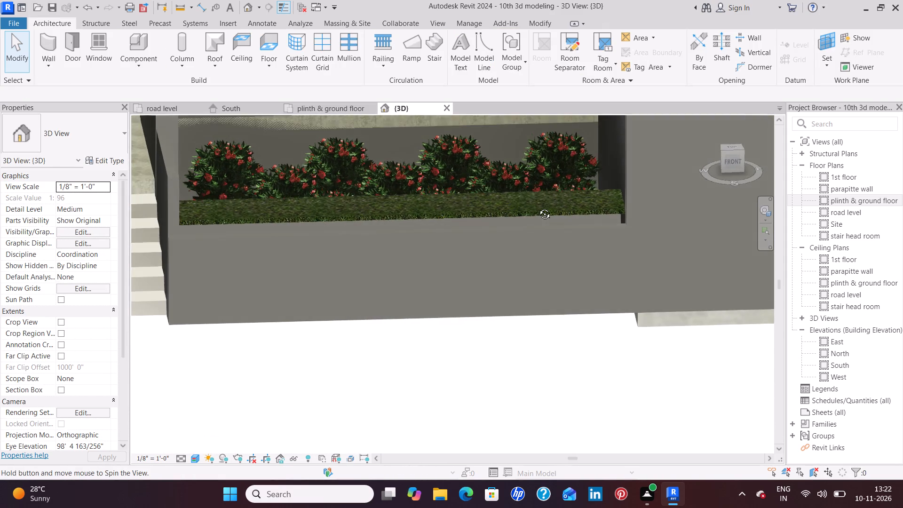
shift+middle_drag(538, 207, 535, 272)
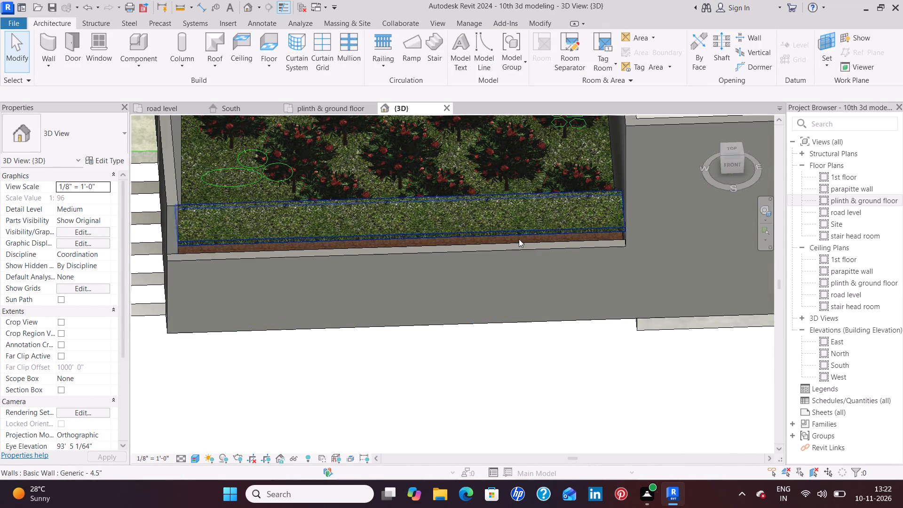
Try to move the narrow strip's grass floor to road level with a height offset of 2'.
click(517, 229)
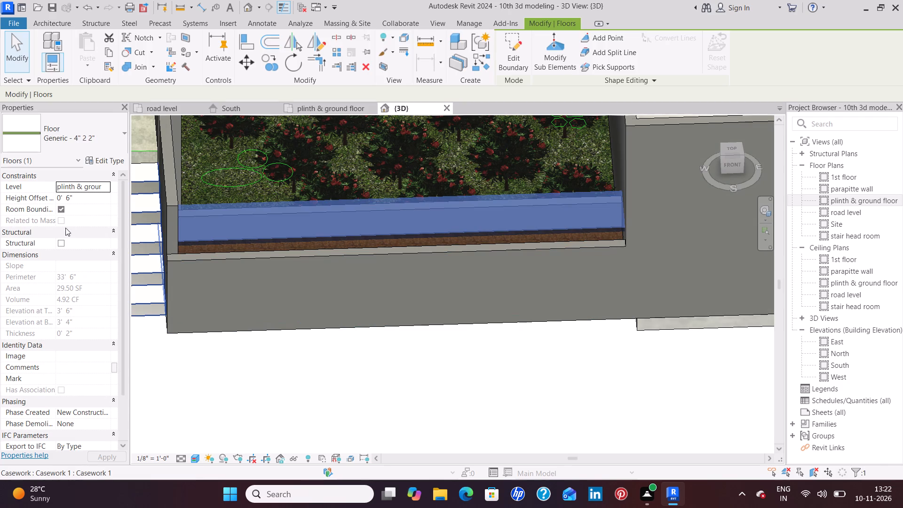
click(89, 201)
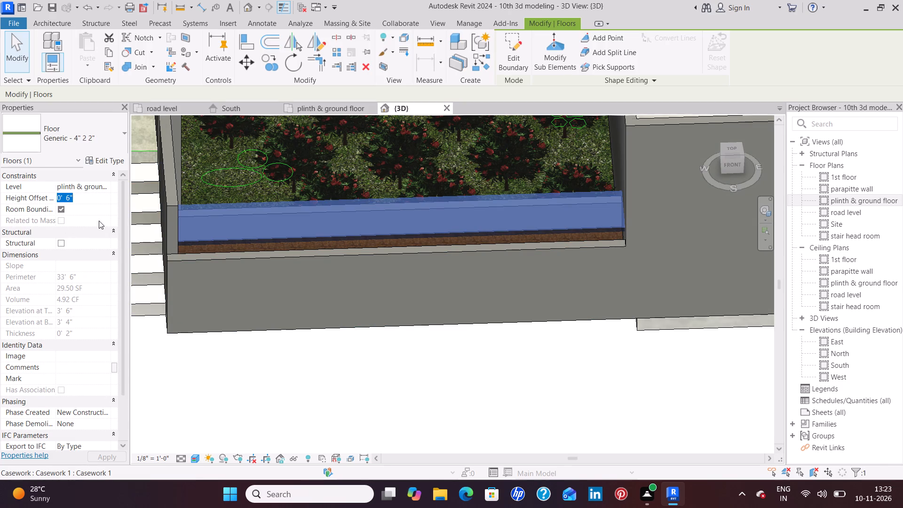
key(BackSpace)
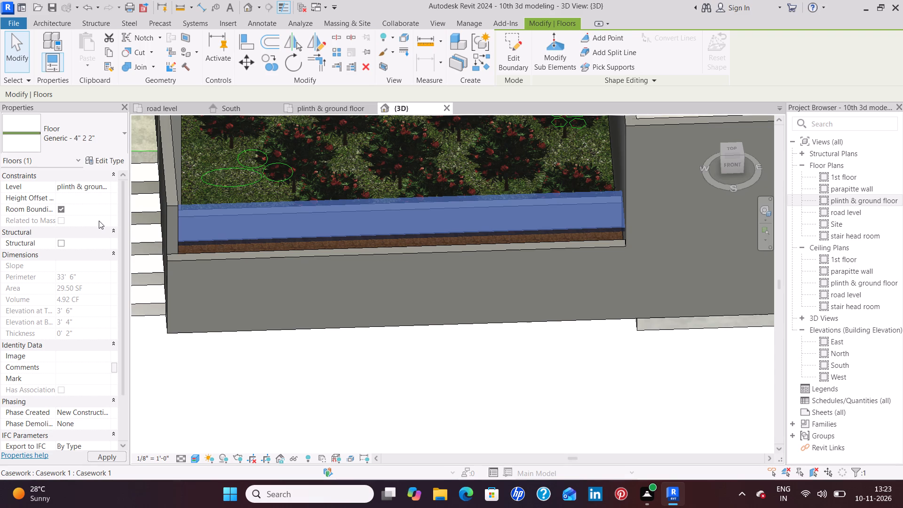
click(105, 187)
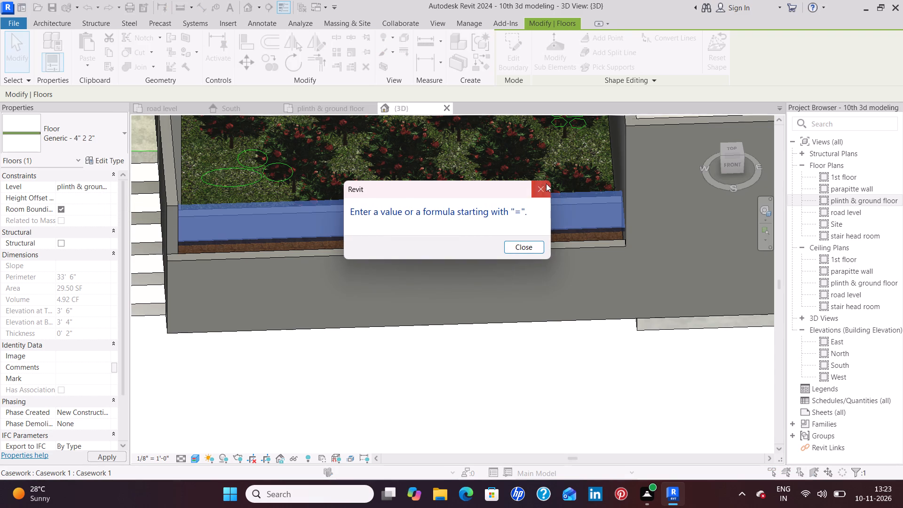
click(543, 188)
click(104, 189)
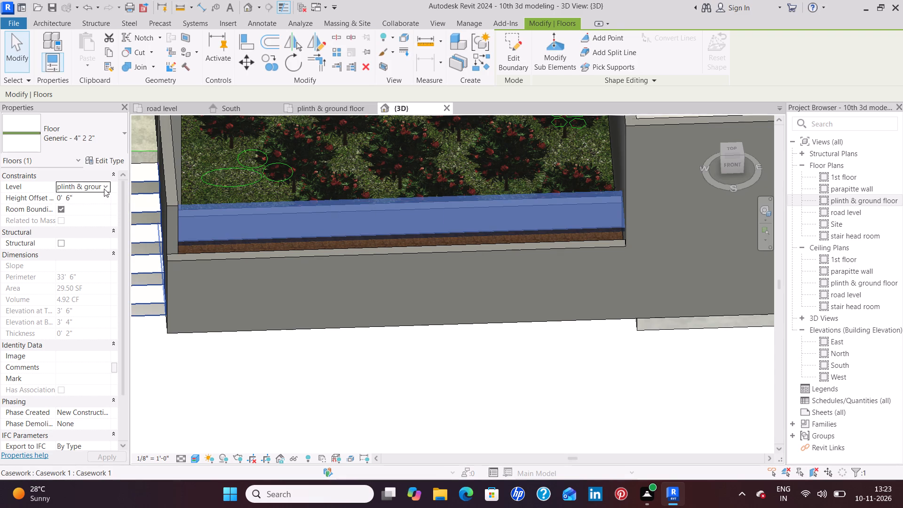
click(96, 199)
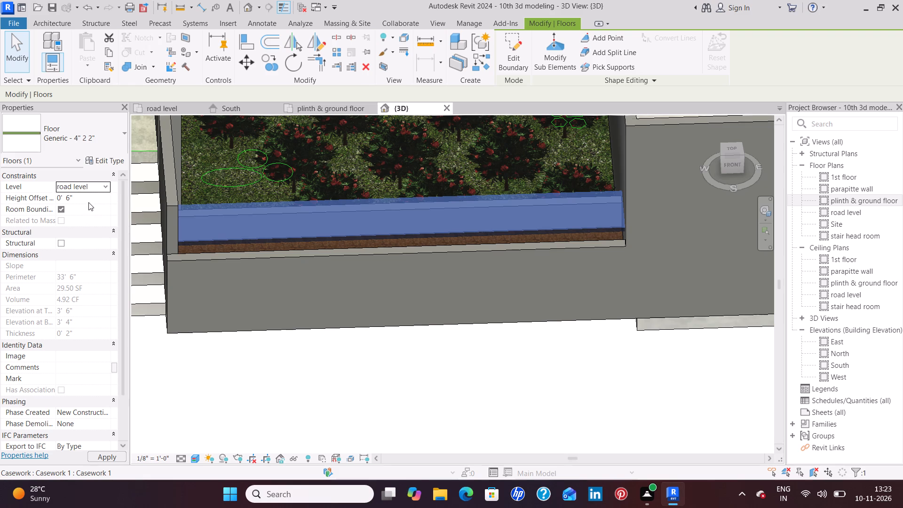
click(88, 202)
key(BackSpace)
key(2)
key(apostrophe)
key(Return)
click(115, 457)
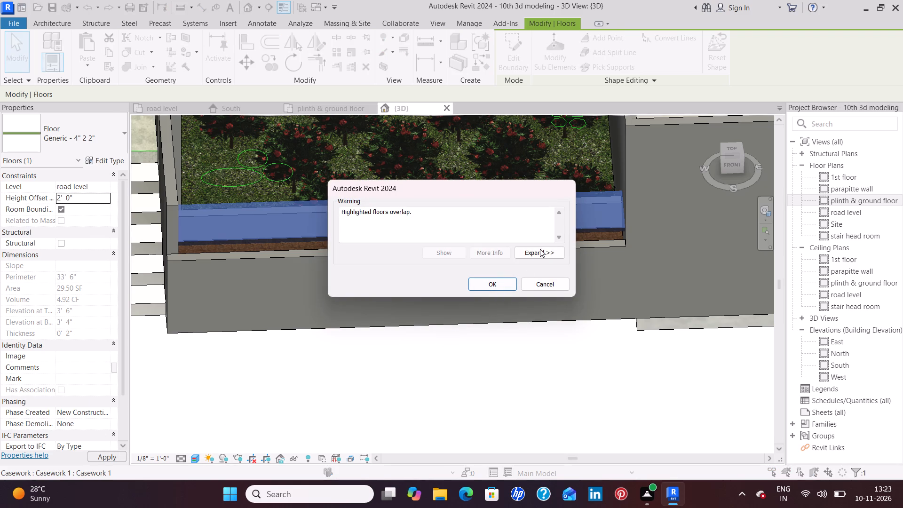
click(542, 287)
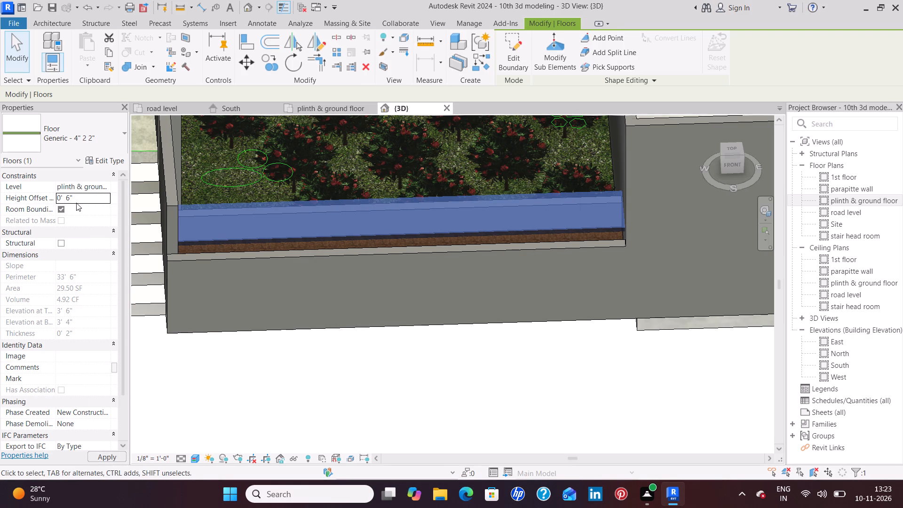
Set the height offset of the narrow strip's grass floor to 2' 2".
click(76, 203)
key(BackSpace)
key(BackSpace)
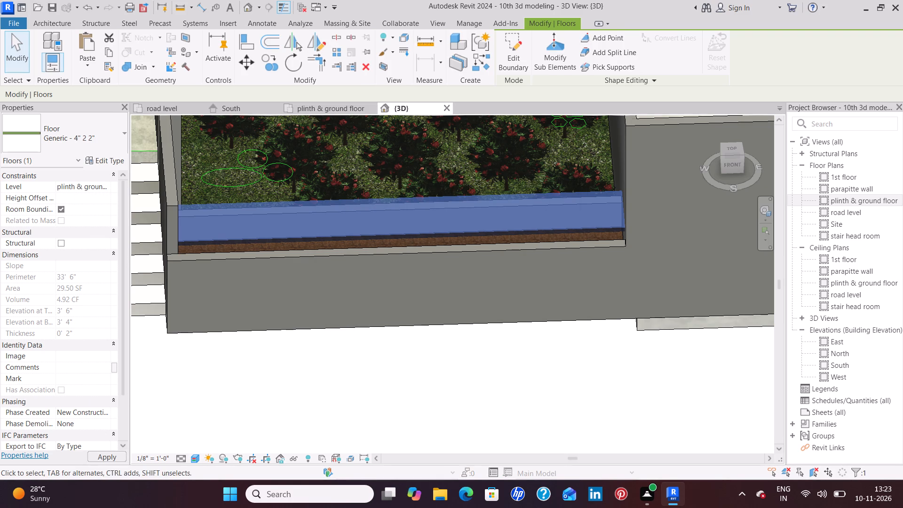
key(2)
text('2")
key(Return)
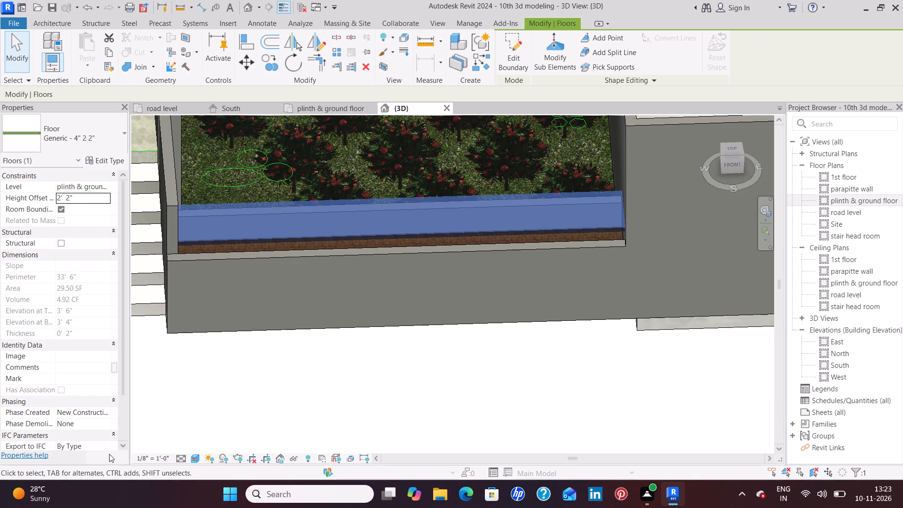
click(109, 454)
click(232, 404)
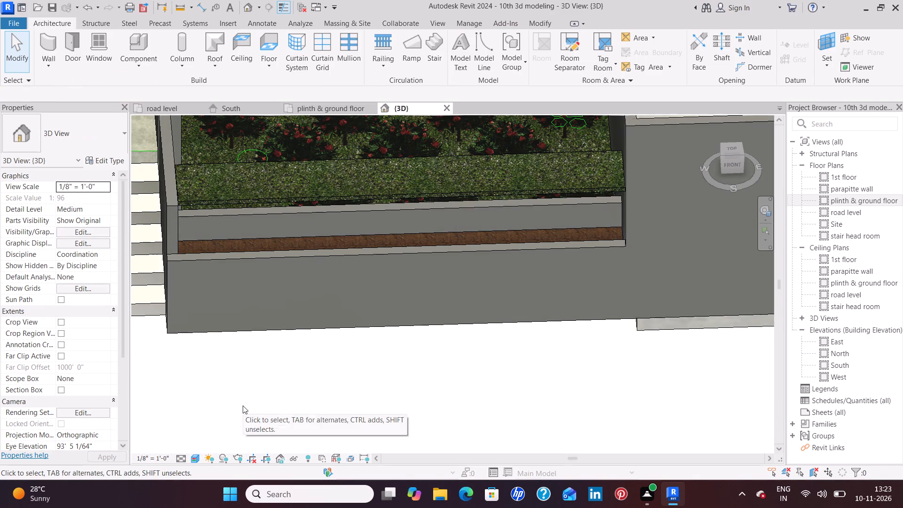
Change the level of the narrow strip's grass floor to road level.
click(357, 191)
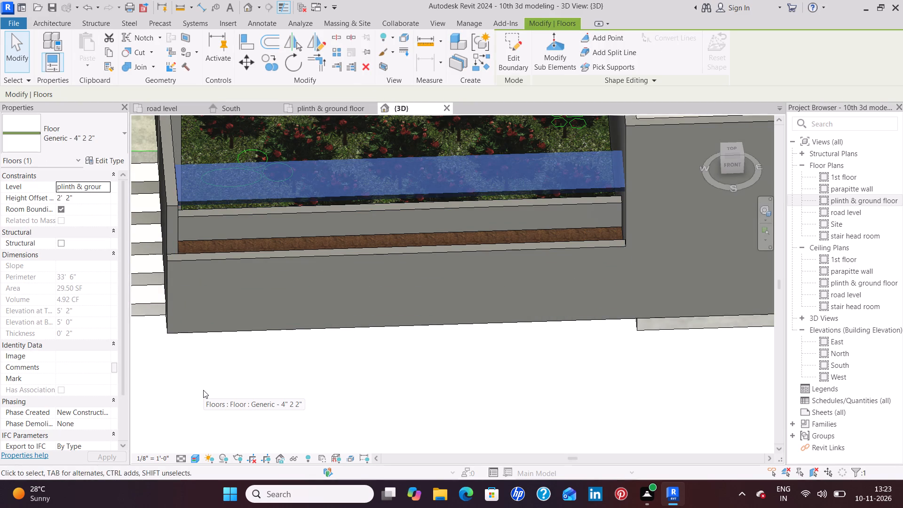
click(106, 187)
click(99, 197)
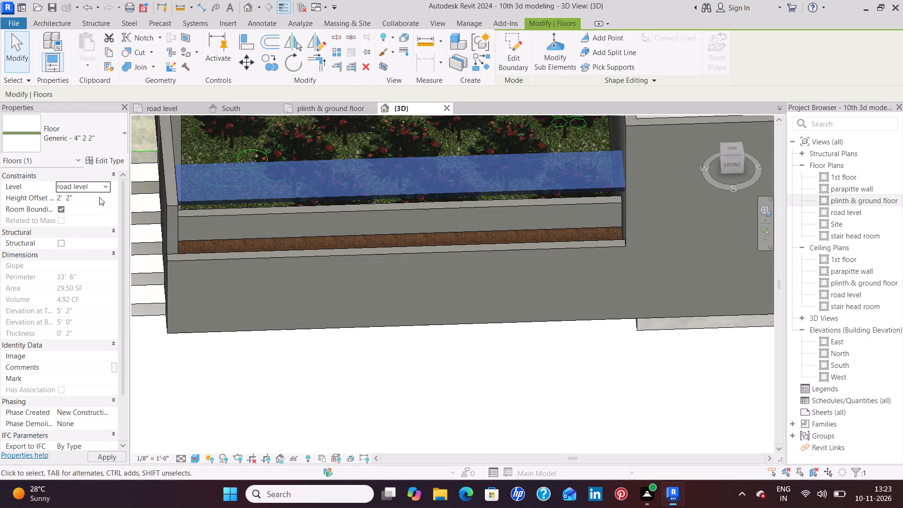
click(125, 457)
click(232, 410)
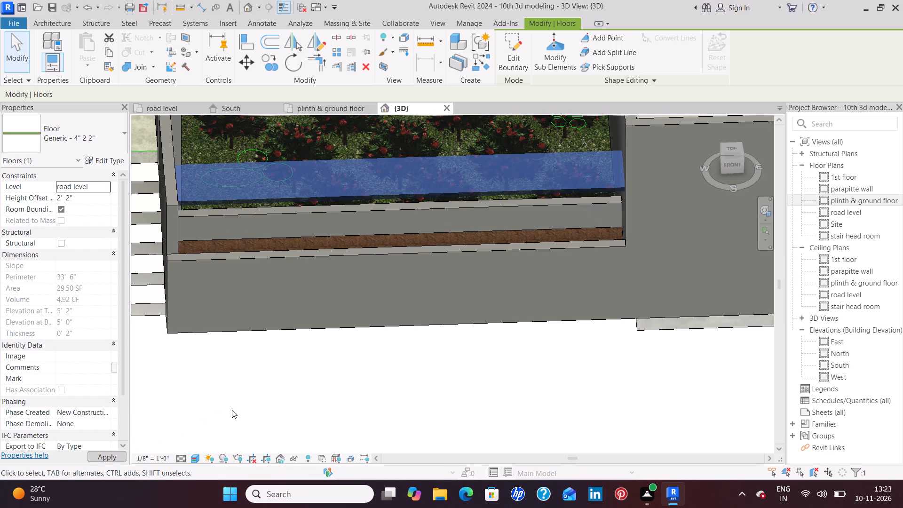
Examine the house's front, checking how the east lawn's plants sit behind the front wall.
scroll(342, 412, down, 3)
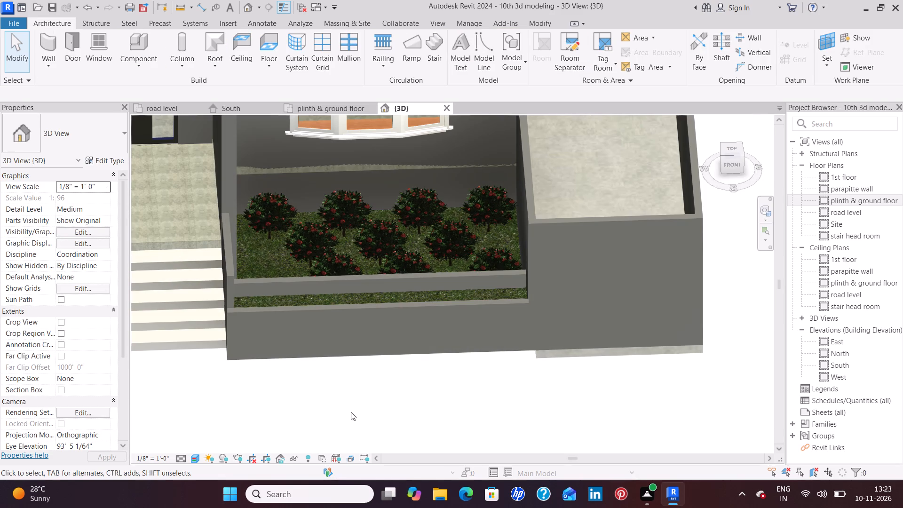
shift+middle_drag(361, 429, 350, 320)
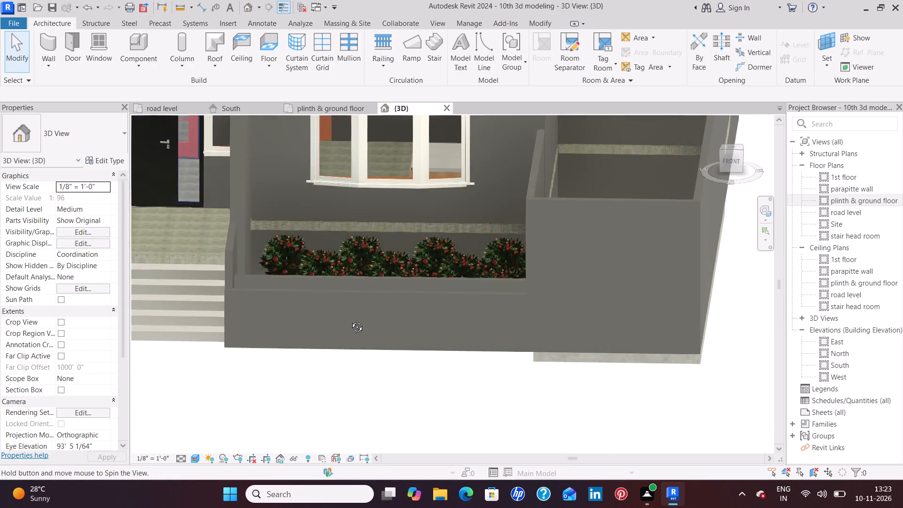
shift+middle_drag(350, 320, 356, 316)
scroll(358, 316, down, 4)
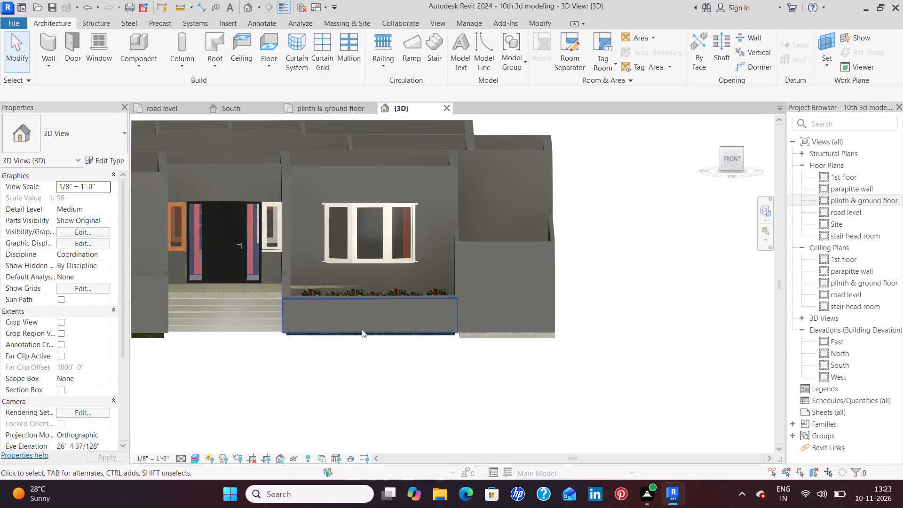
scroll(340, 372, down, 1)
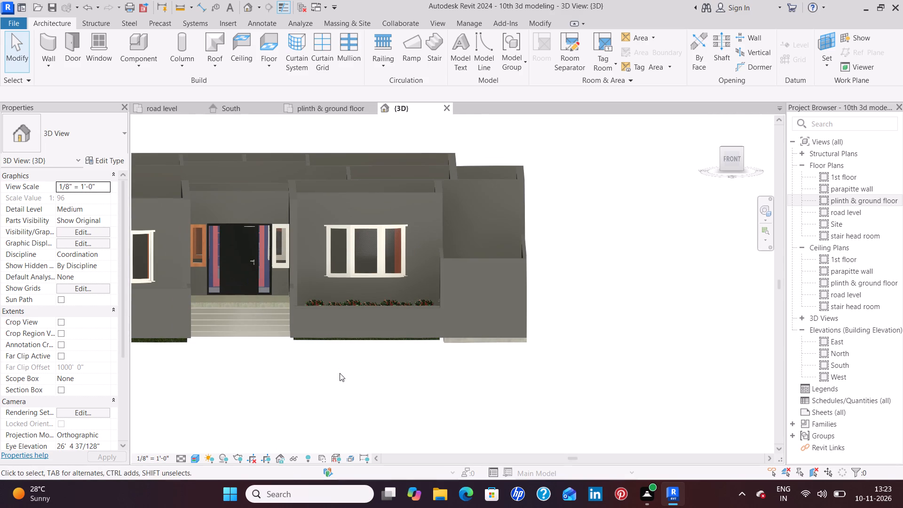
middle_drag(340, 373, 437, 372)
middle_drag(439, 371, 444, 370)
scroll(485, 297, up, 2)
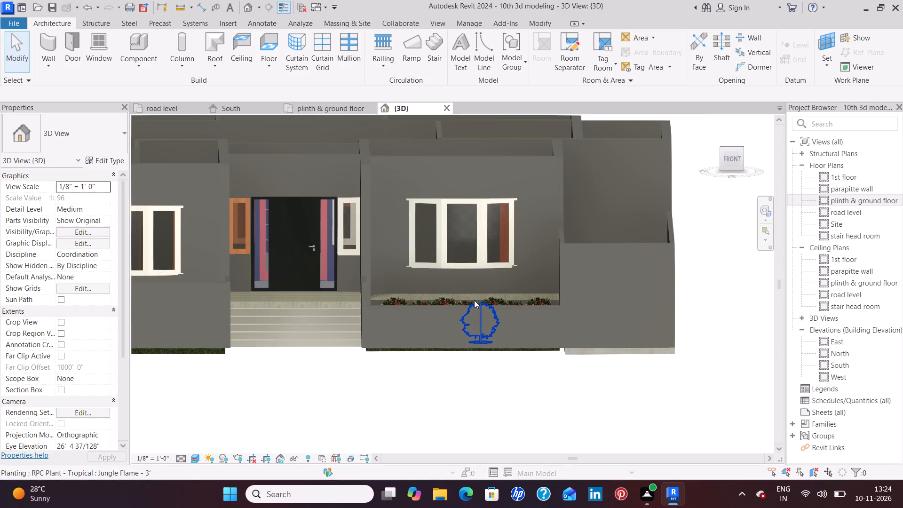
scroll(473, 301, up, 6)
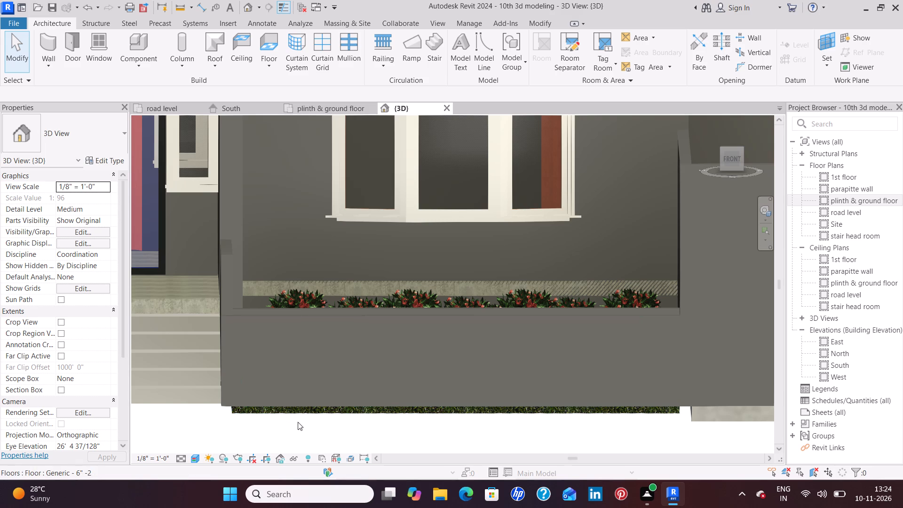
Set the elevation from level of all ten Jungle Flame plants on the east lawn to 0' 5".
click(349, 414)
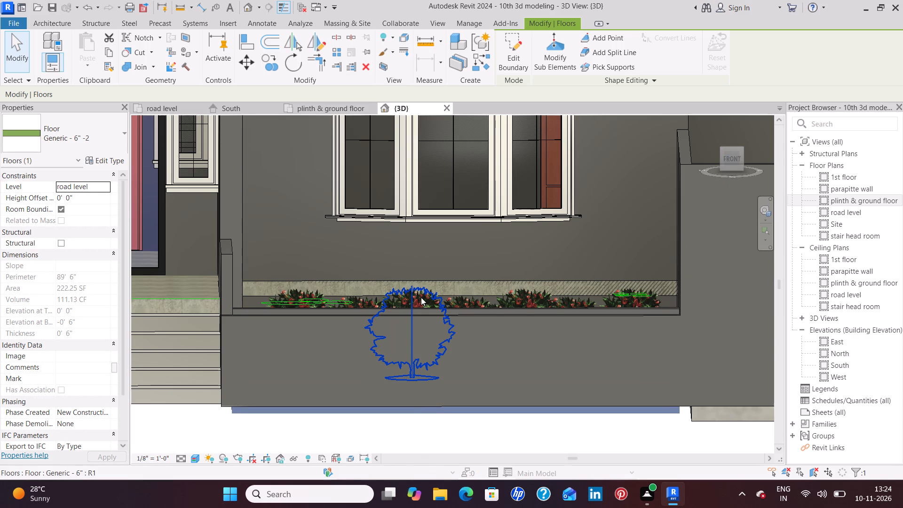
click(504, 291)
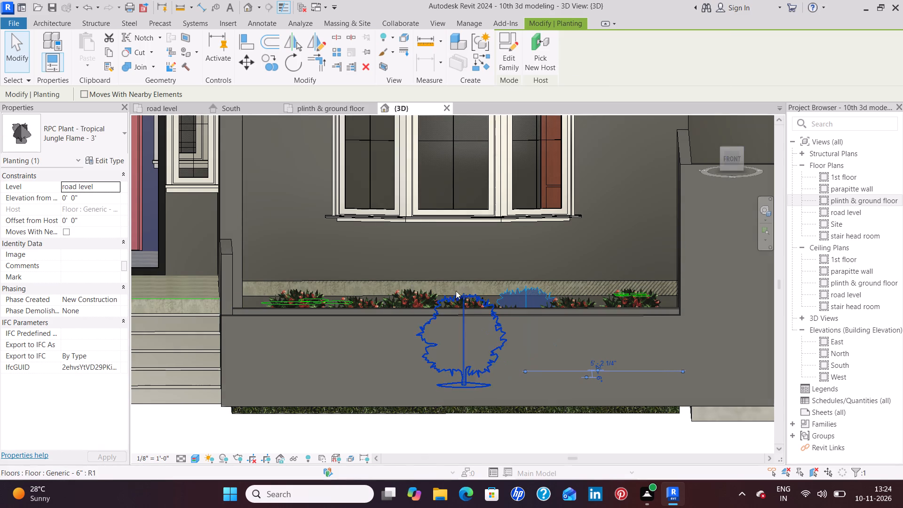
text(sa)
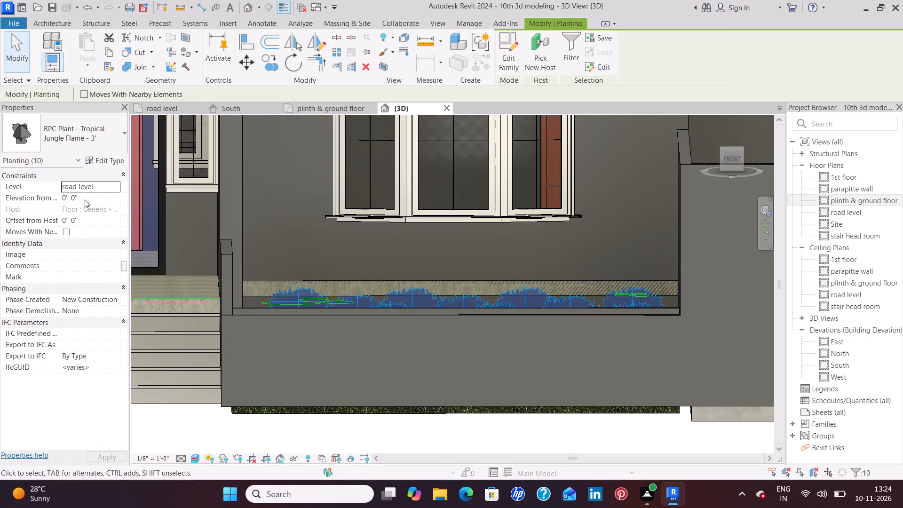
click(85, 199)
key(BackSpace)
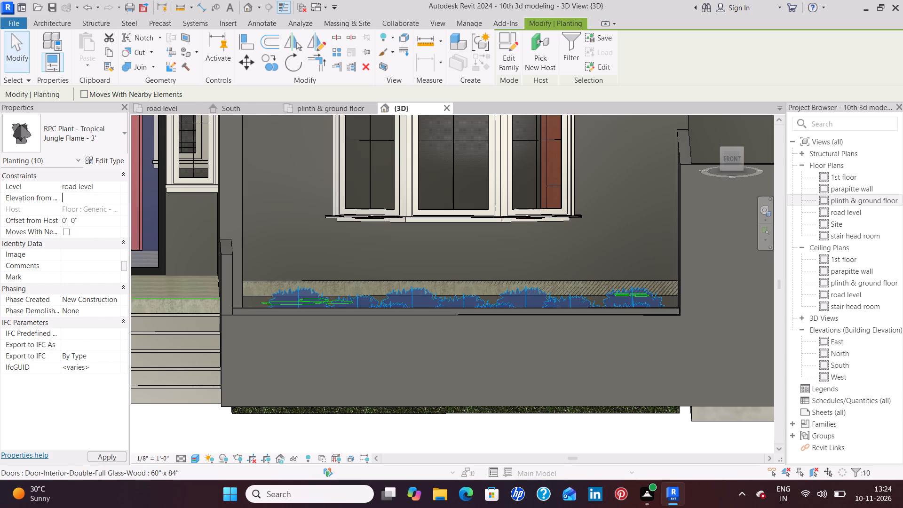
key(6)
key(BackSpace)
key(5)
key(shift+quotedbl)
key(Return)
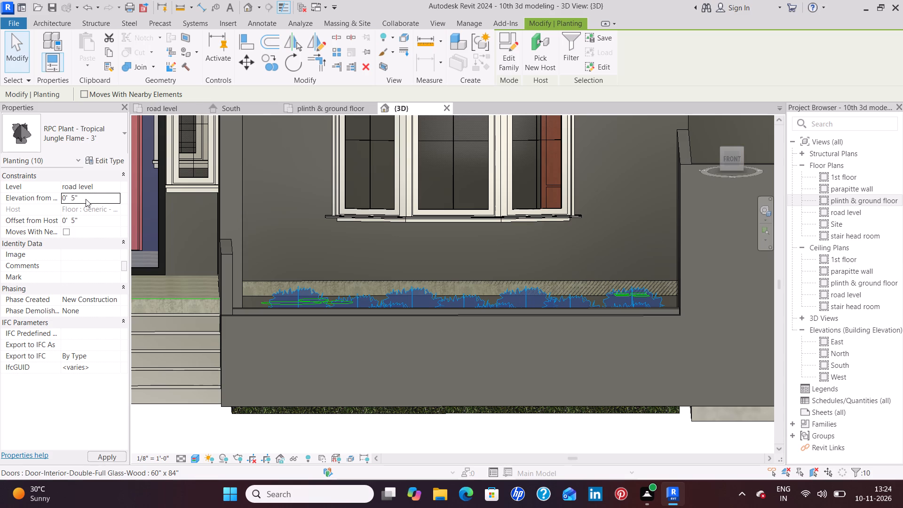
click(109, 456)
click(164, 434)
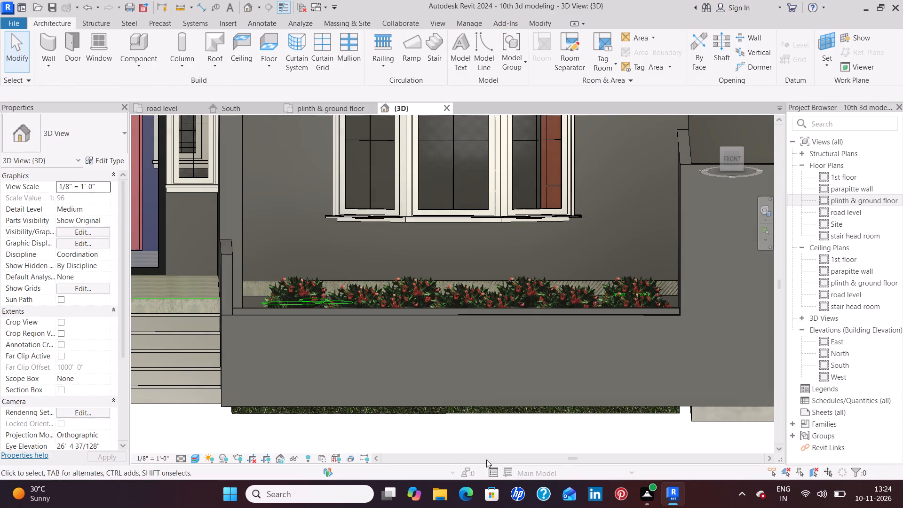
click(494, 449)
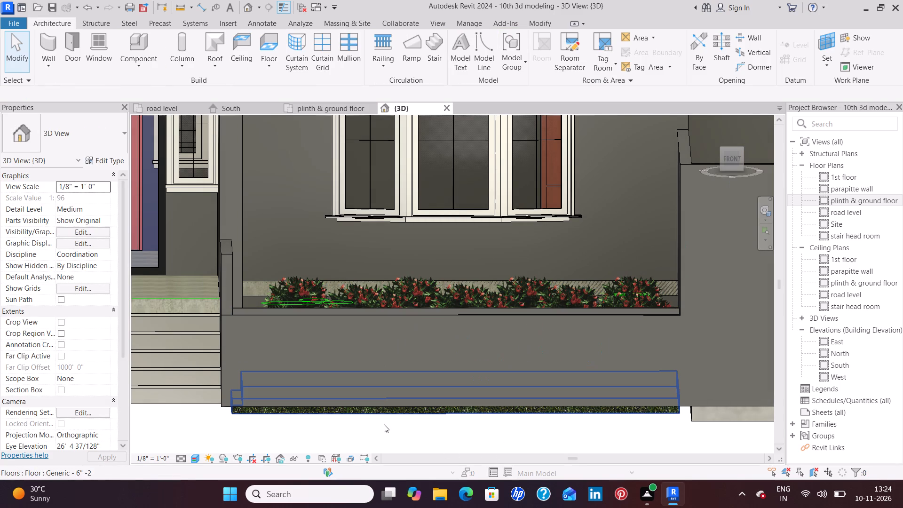
Examine the house's front from several angles, comparing the planting and enclosing walls of the east and west lawns.
scroll(384, 424, down, 3)
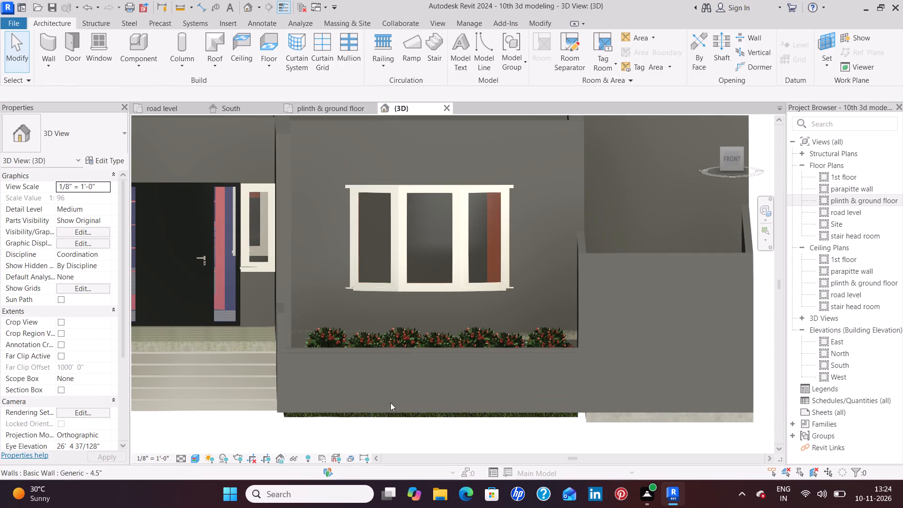
shift+middle_drag(437, 375, 465, 456)
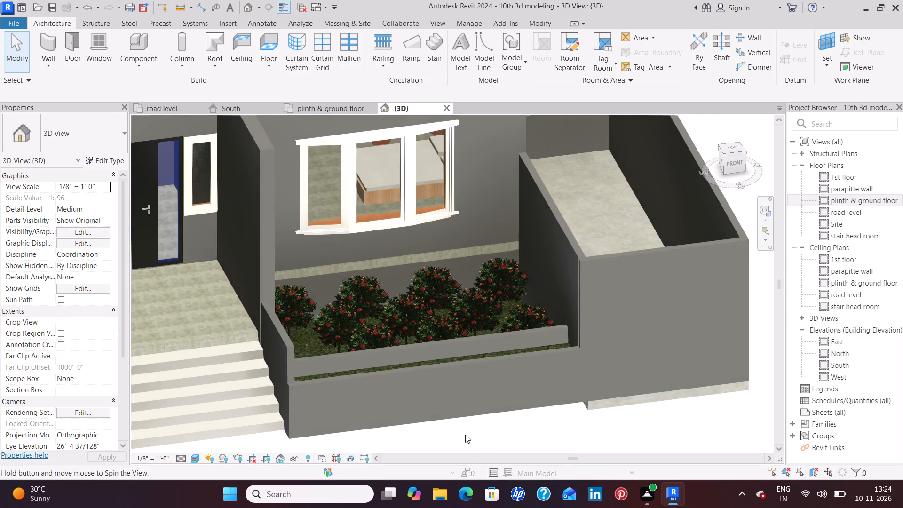
middle_drag(465, 415, 478, 457)
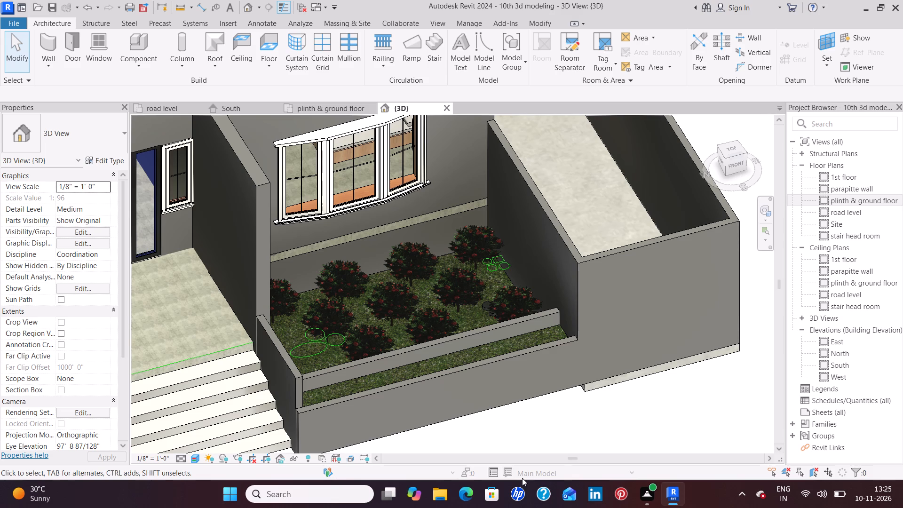
shift+middle_drag(522, 478, 494, 382)
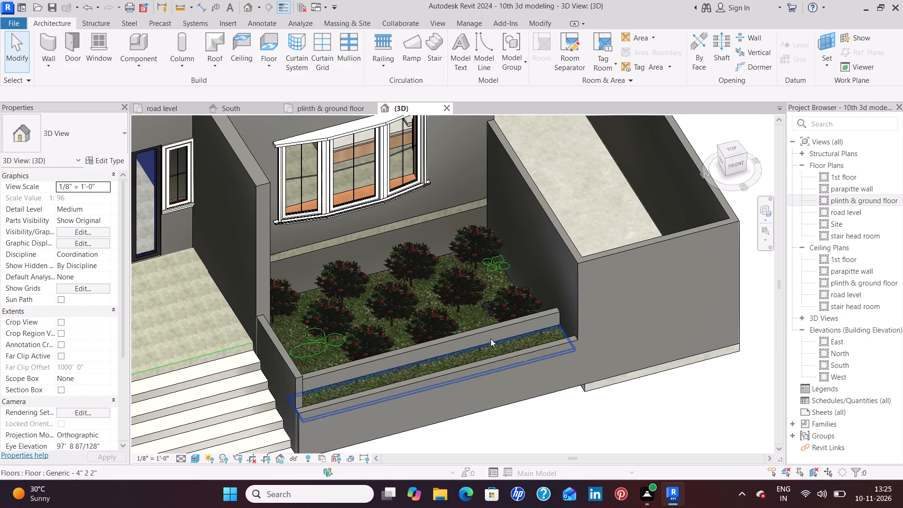
shift+middle_drag(562, 443, 547, 369)
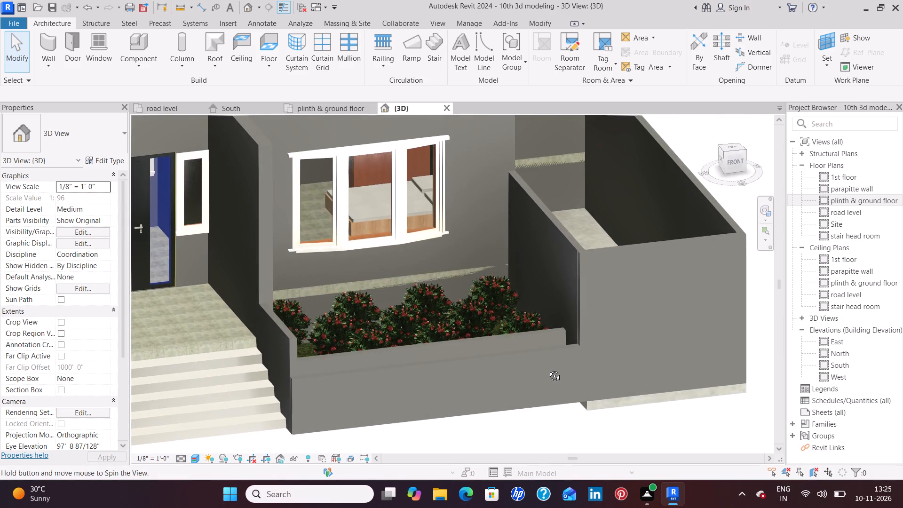
shift+middle_drag(547, 369, 542, 379)
scroll(508, 407, down, 3)
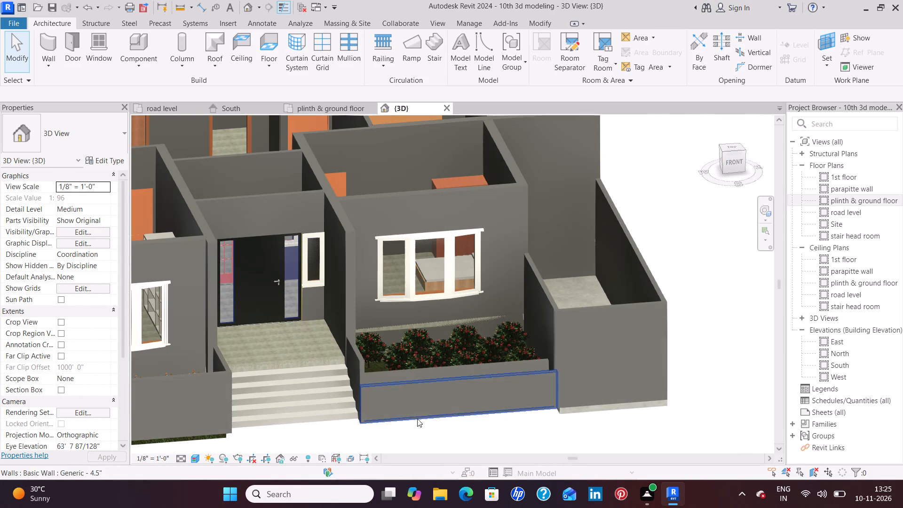
middle_drag(301, 399, 511, 365)
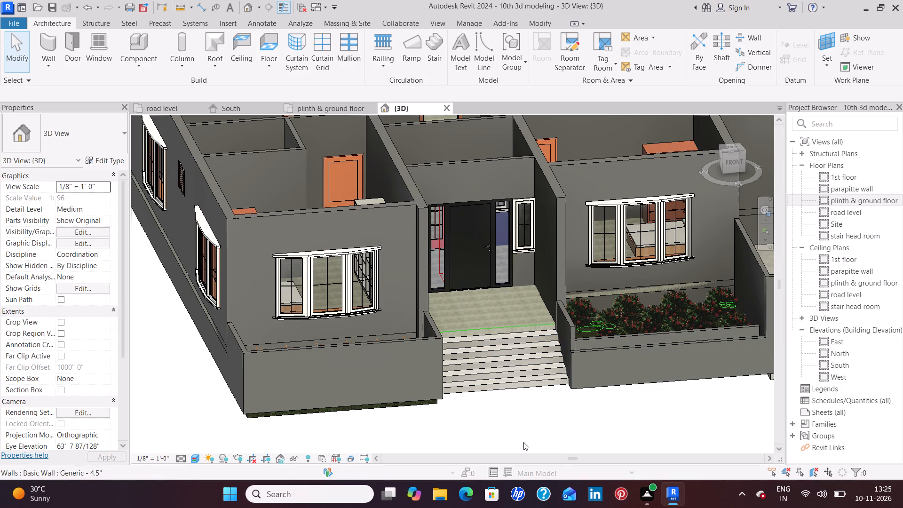
shift+middle_drag(692, 436, 556, 431)
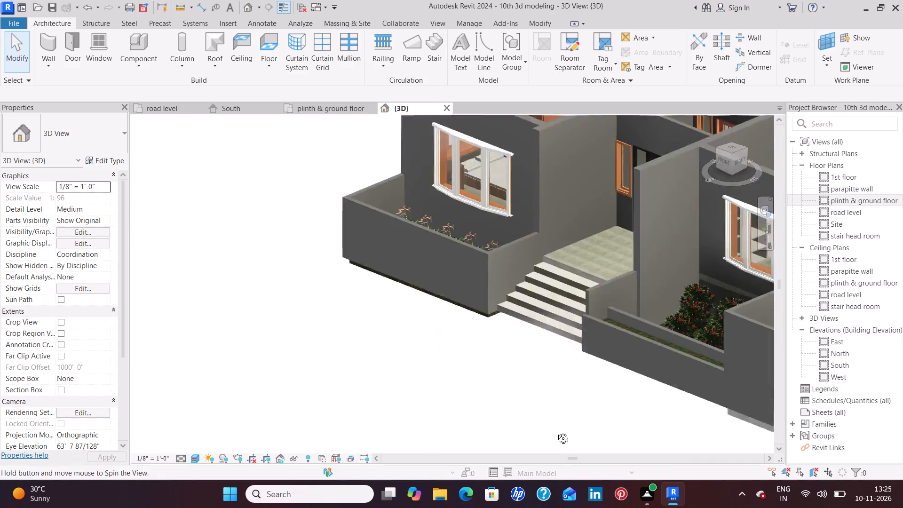
shift+middle_drag(556, 431, 526, 422)
shift+middle_drag(527, 422, 705, 432)
middle_drag(704, 291, 644, 292)
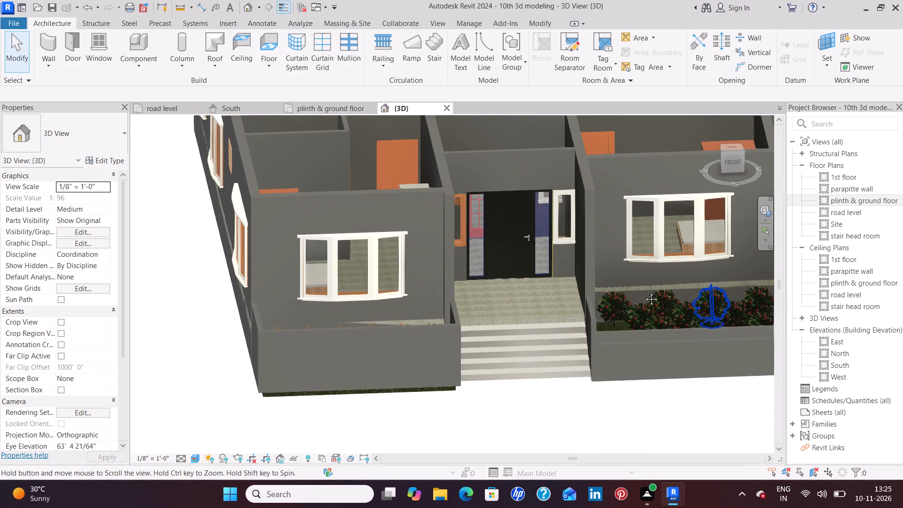
middle_drag(644, 292, 433, 313)
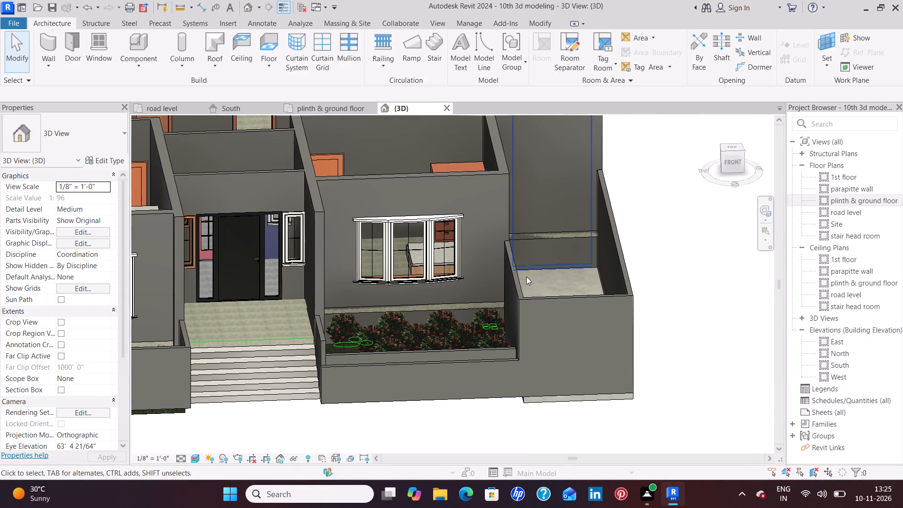
scroll(565, 253, down, 3)
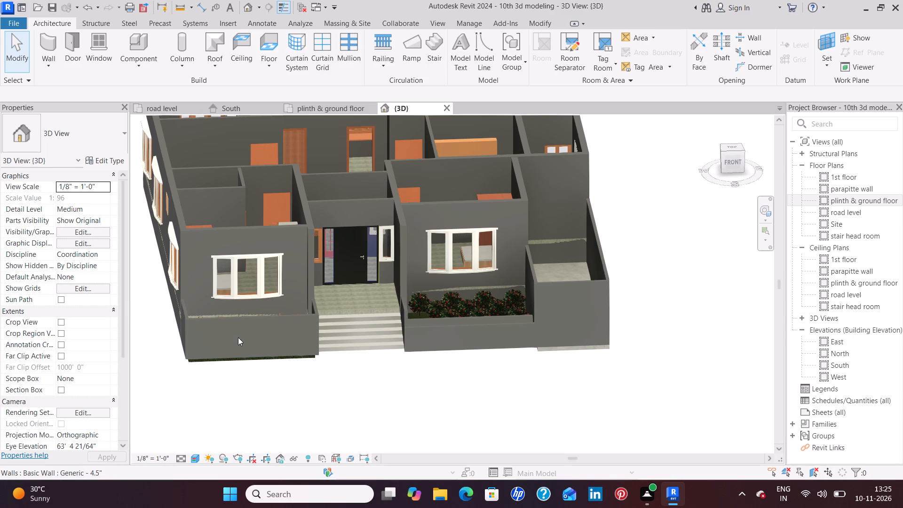
shift+middle_drag(252, 349, 261, 382)
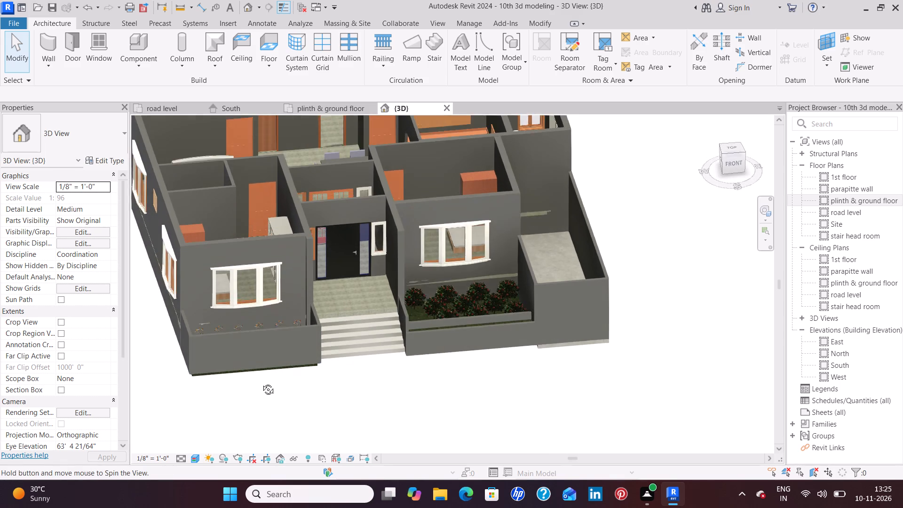
shift+middle_drag(261, 382, 262, 389)
shift+middle_drag(276, 330, 275, 331)
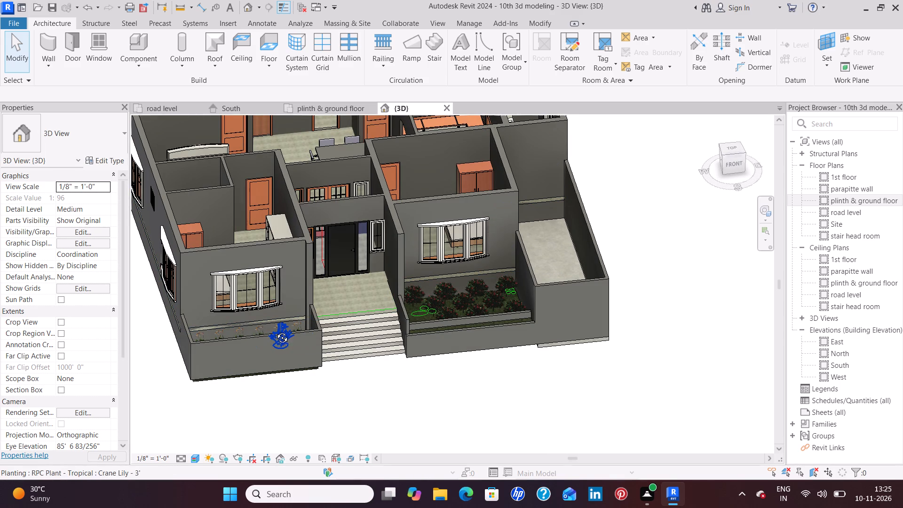
shift+middle_drag(275, 331, 287, 379)
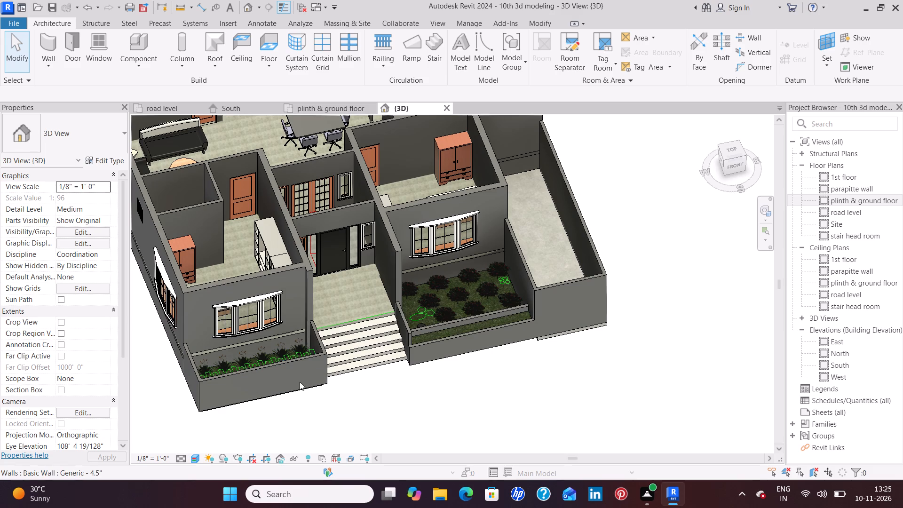
shift+middle_drag(296, 385, 287, 325)
shift+middle_drag(287, 325, 297, 388)
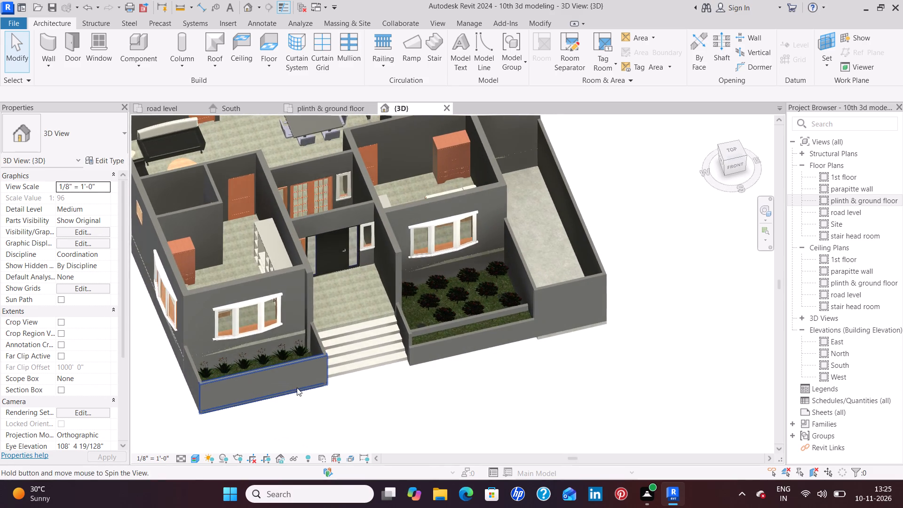
Set the unconnected height to 3' for the west lawn's front and two side walls and the east lawn's wall beside the steps.
scroll(279, 366, up, 8)
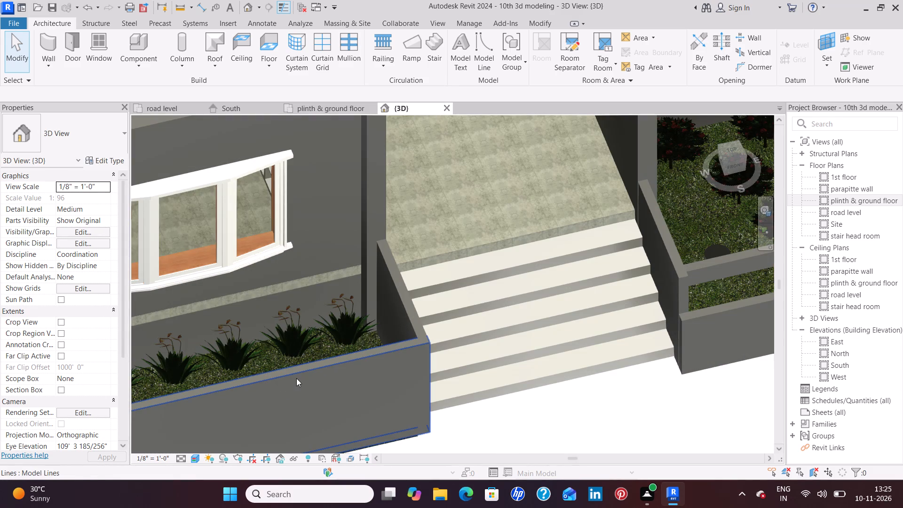
click(296, 378)
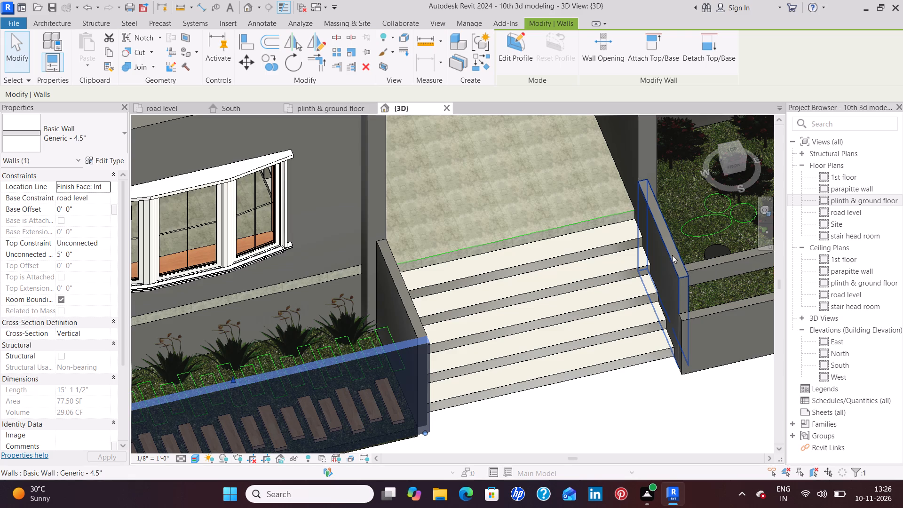
ctrl+click(672, 255)
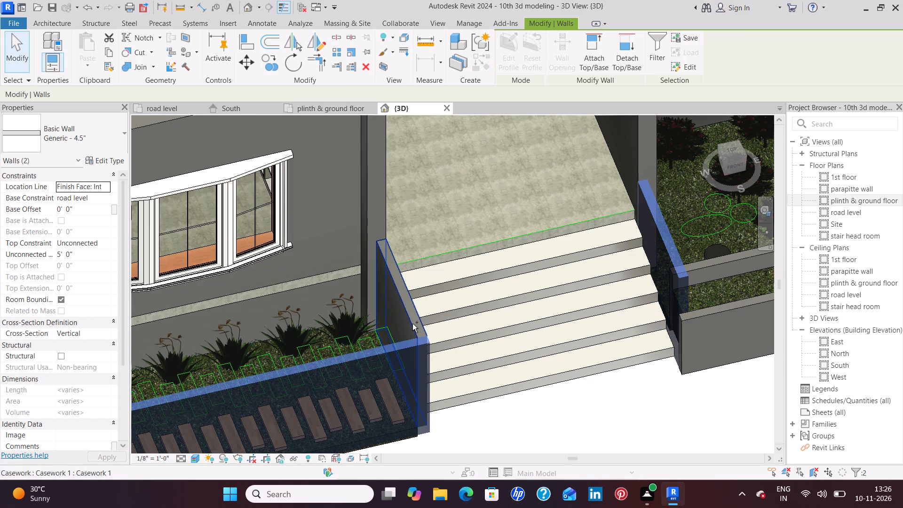
ctrl+click(413, 324)
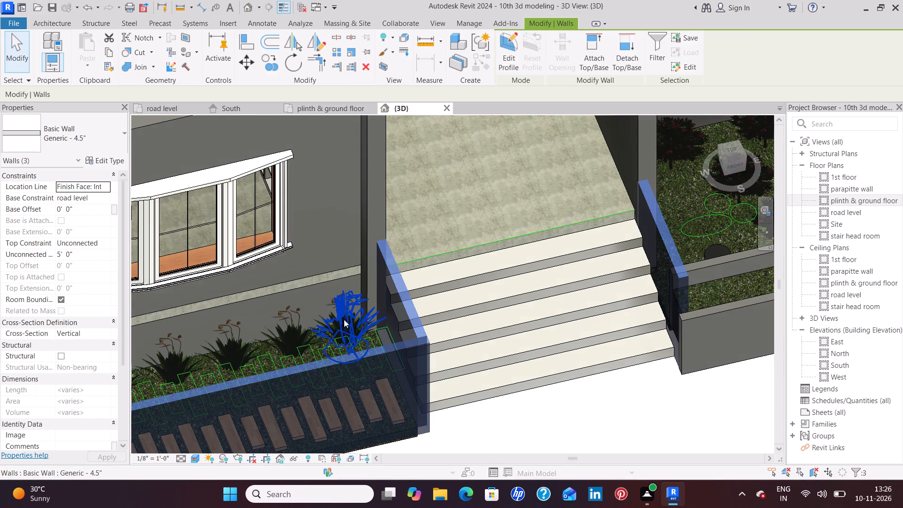
scroll(344, 319, down, 4)
middle_drag(279, 325, 429, 303)
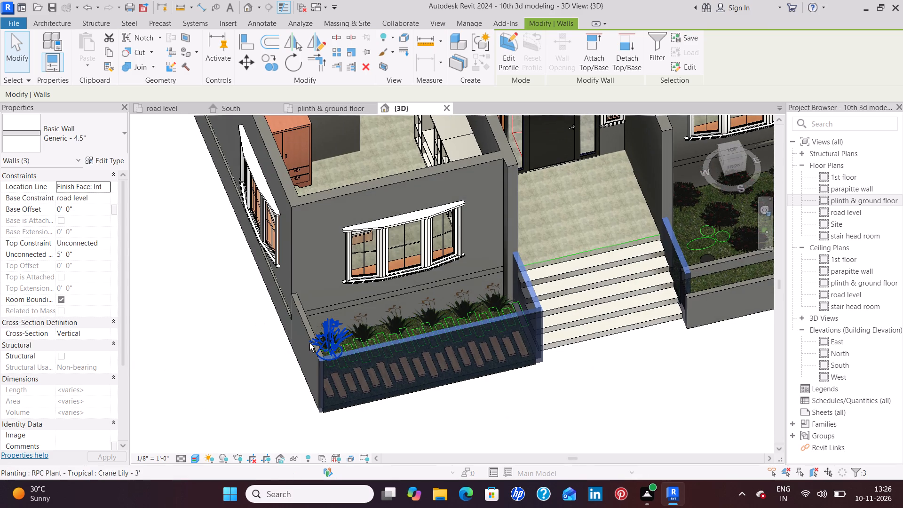
ctrl+click(312, 343)
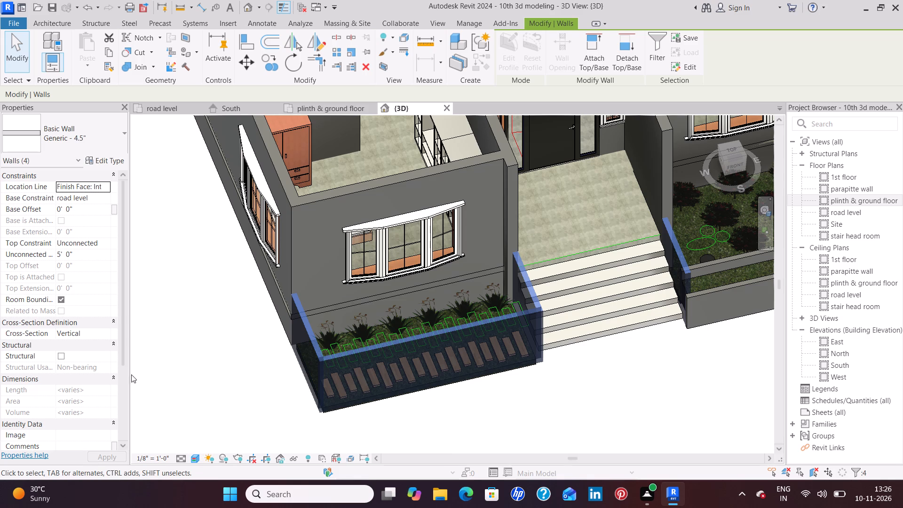
click(98, 257)
key(BackSpace)
key(3)
key(apostrophe)
key(Return)
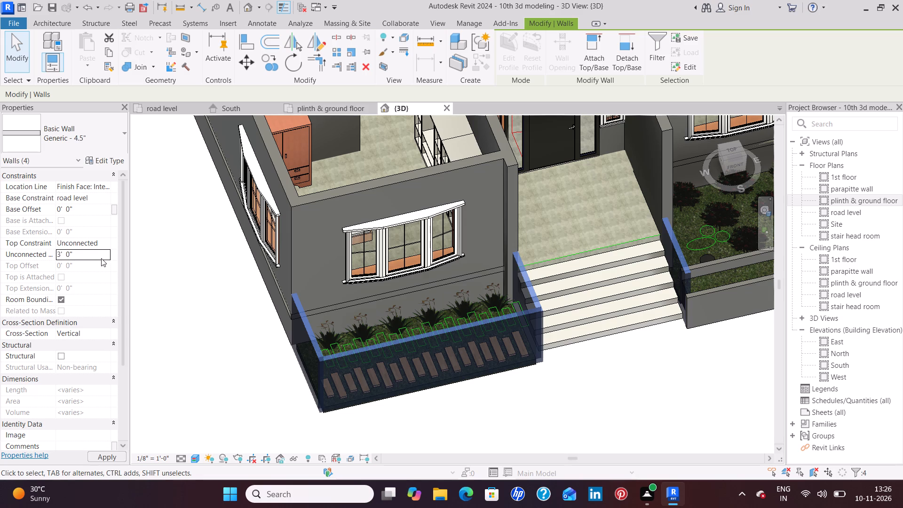
click(177, 298)
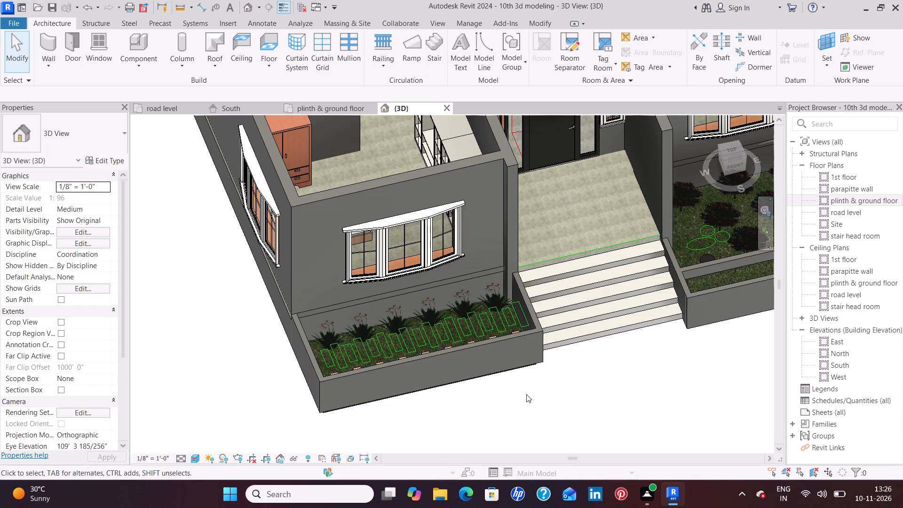
Select all the Crane Lily plants on the west lawn.
scroll(529, 395, down, 3)
shift+middle_drag(570, 408, 531, 351)
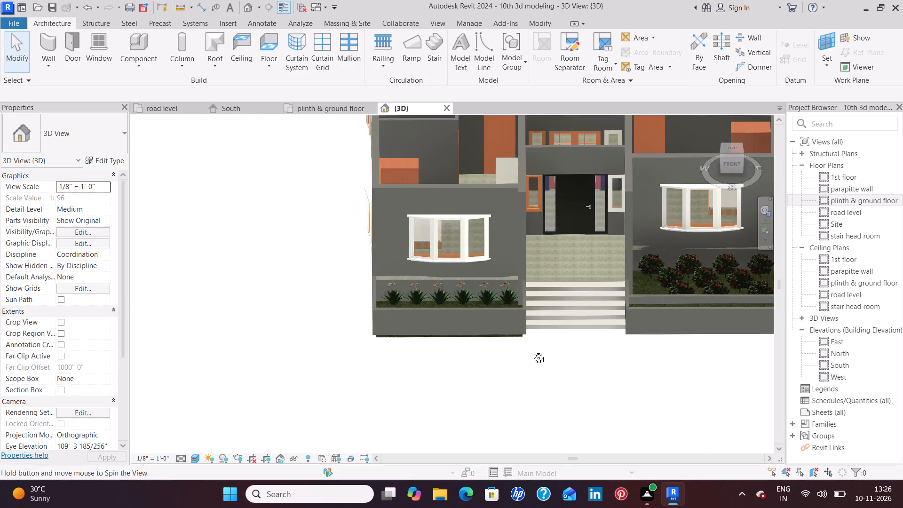
shift+middle_drag(531, 351, 524, 349)
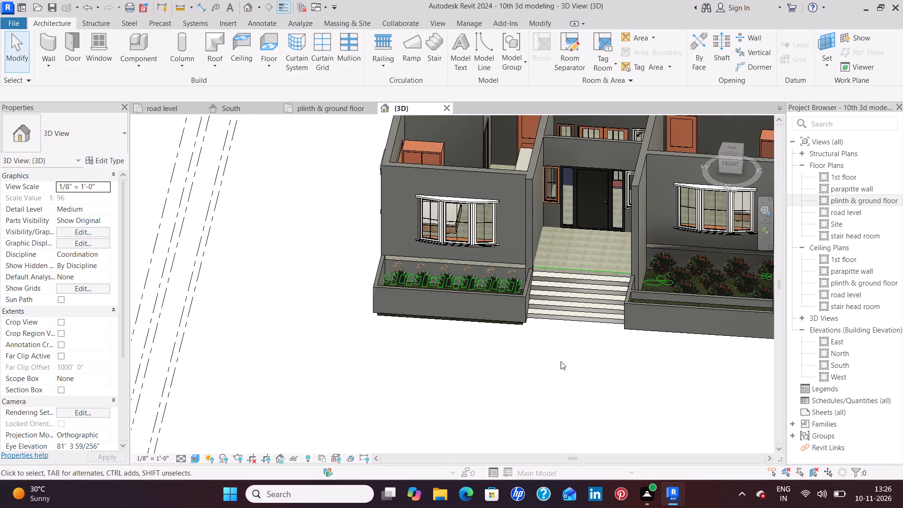
shift+middle_drag(542, 363, 549, 408)
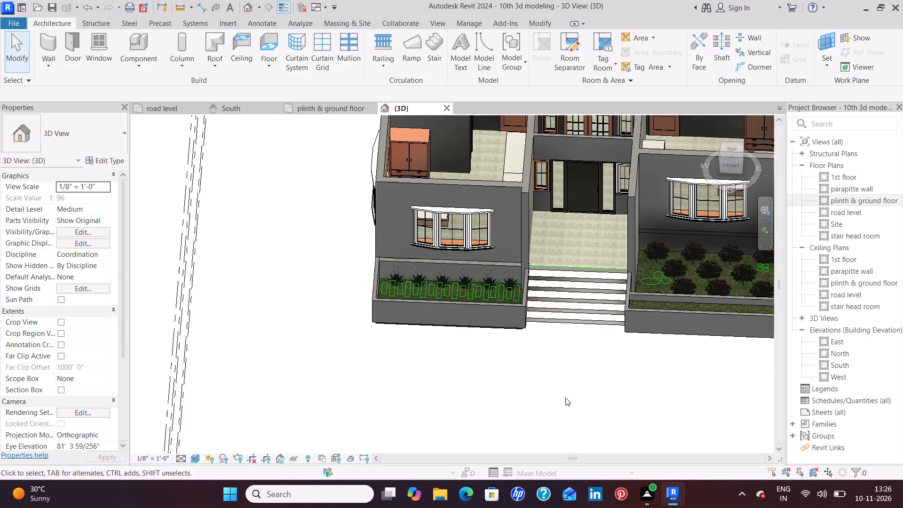
middle_drag(570, 347, 573, 383)
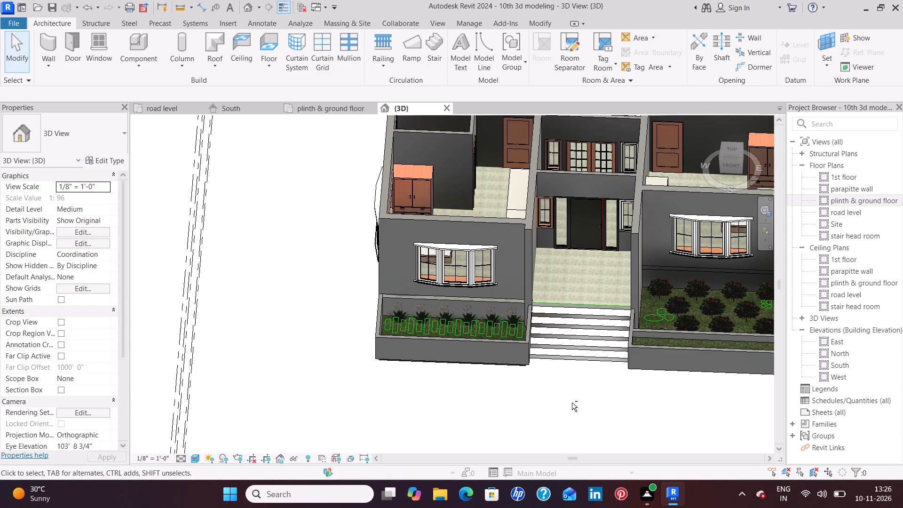
shift+middle_drag(572, 399, 561, 259)
middle_drag(570, 298, 619, 325)
scroll(543, 357, up, 7)
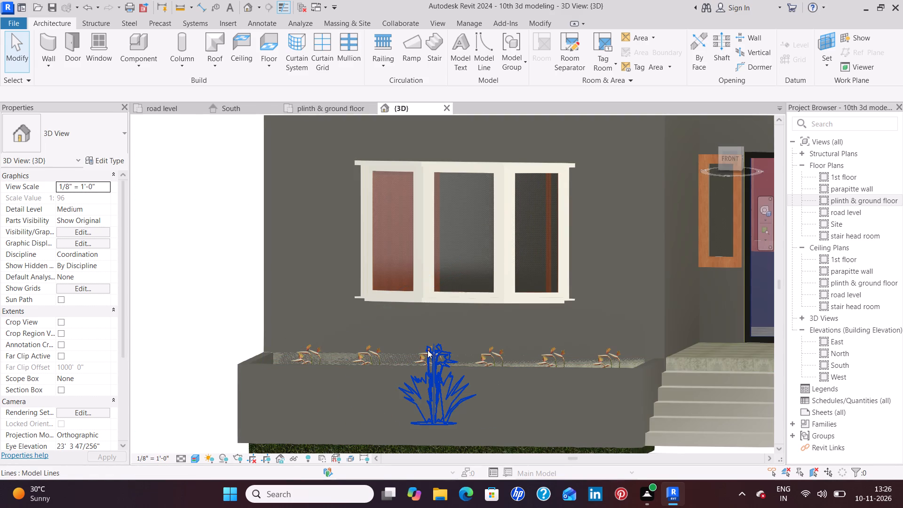
click(428, 350)
key(s)
key(a)
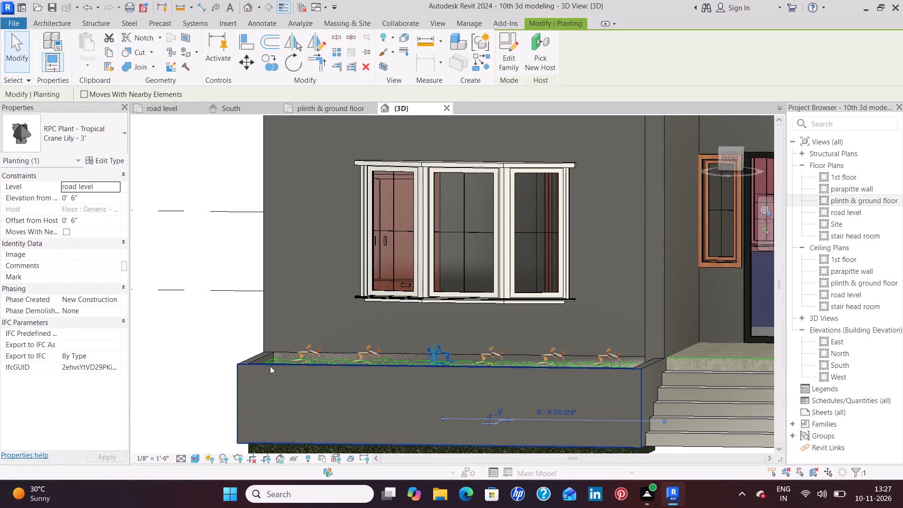
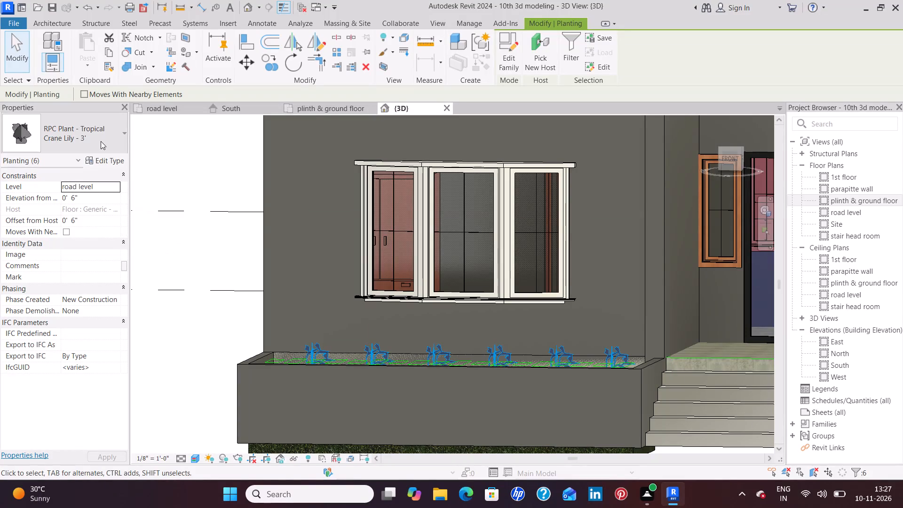
Set the type height of the Crane Lily plants on the west lawn to 4'.
click(110, 162)
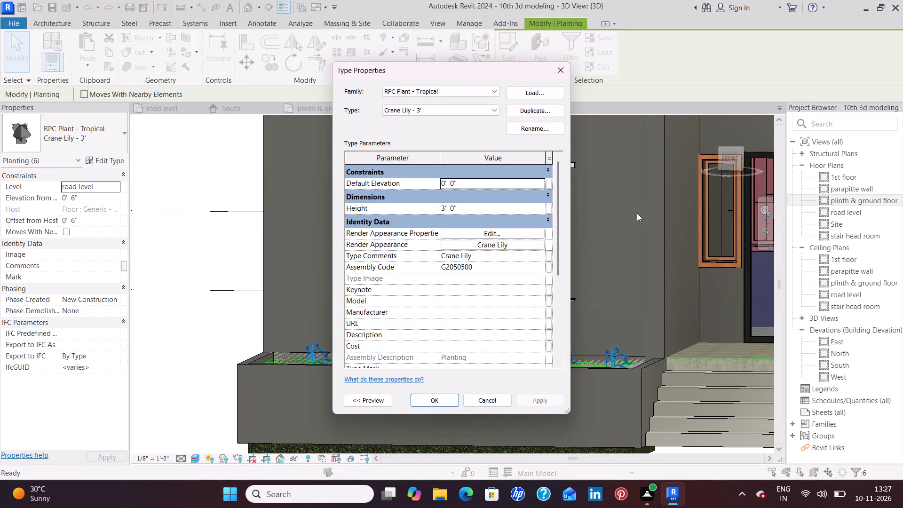
click(496, 211)
key(BackSpace)
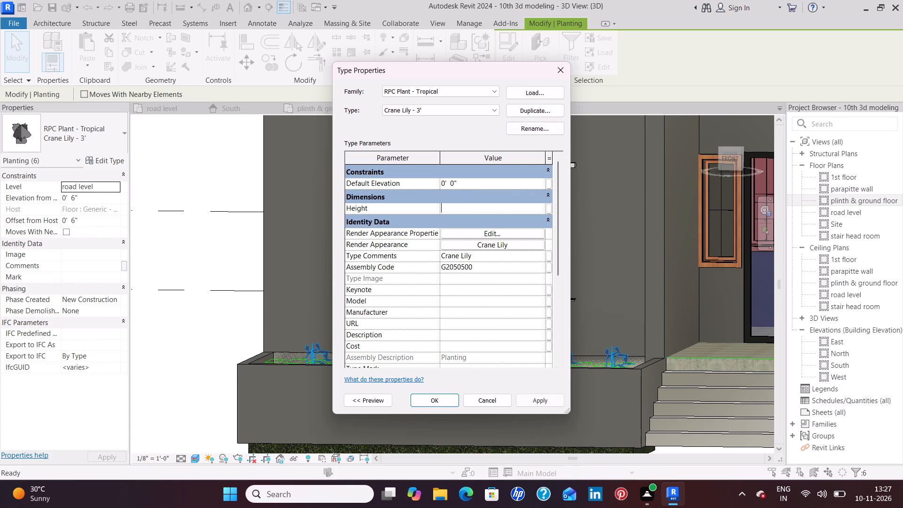
text(4')
key(Return)
click(540, 402)
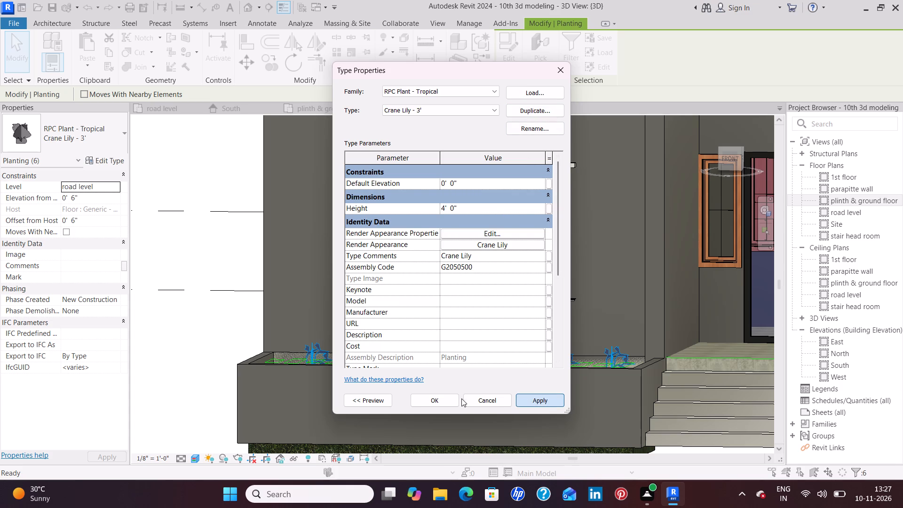
click(444, 400)
click(205, 349)
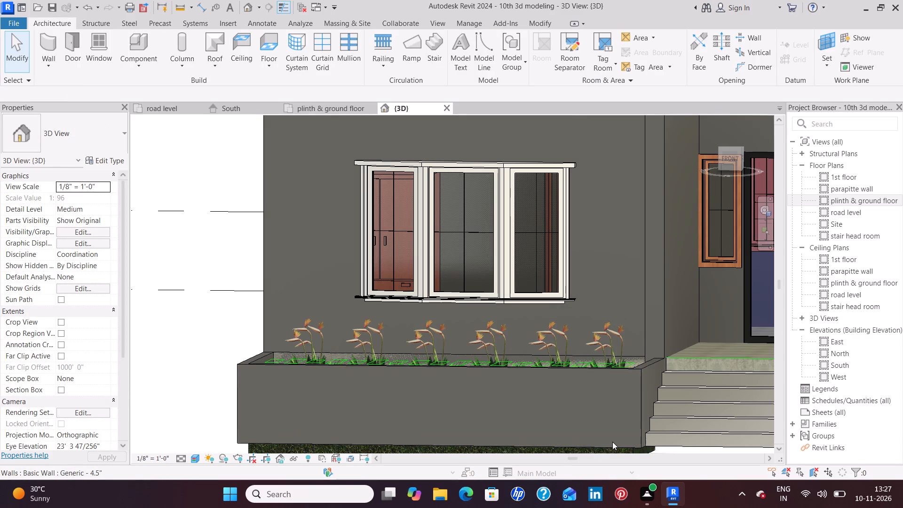
Select all the Jungle Flame plants on the east lawn and set their type height to 4'.
scroll(612, 446, down, 4)
middle_drag(707, 401, 448, 404)
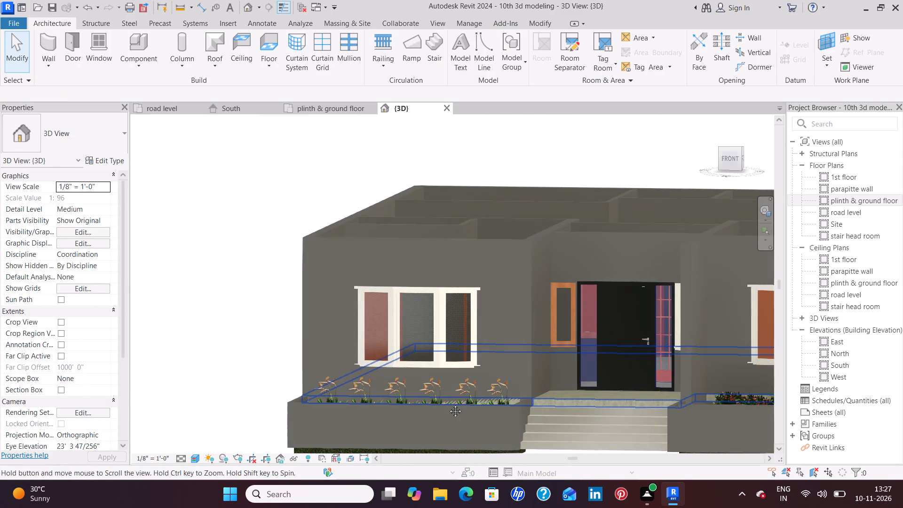
middle_drag(448, 404, 298, 386)
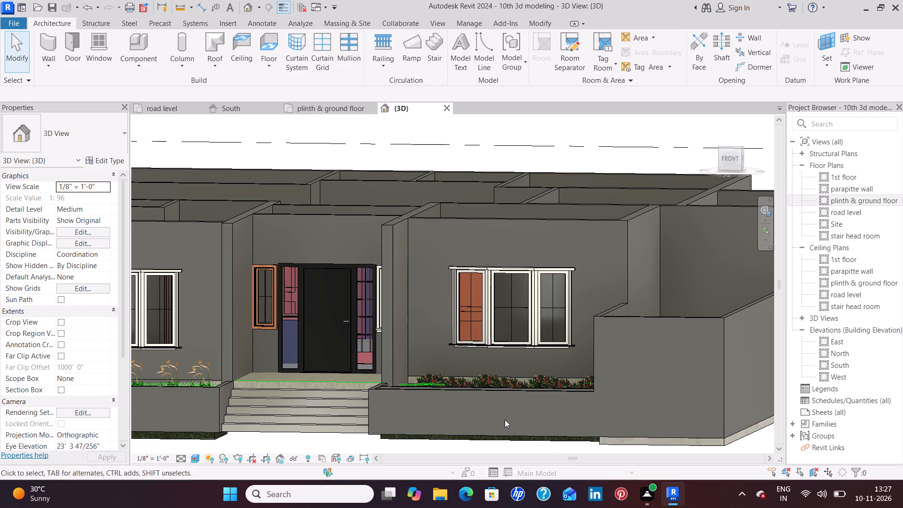
click(543, 382)
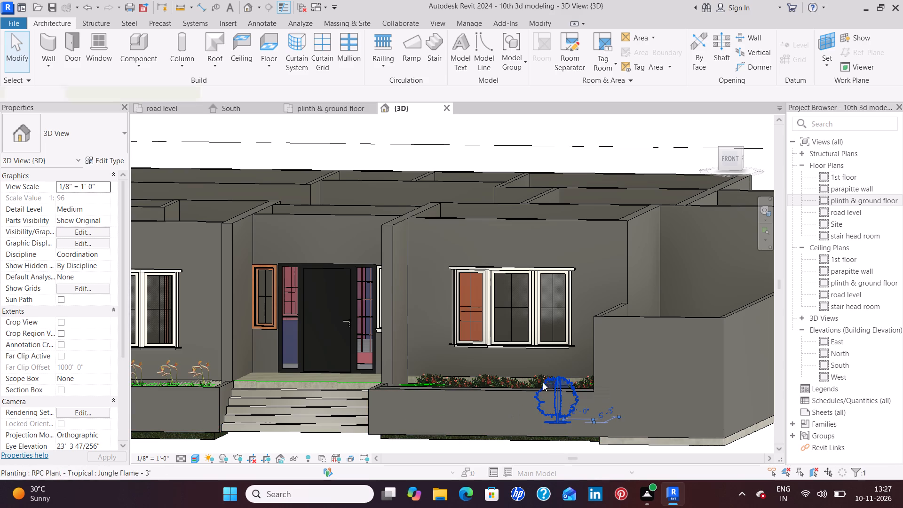
key(s)
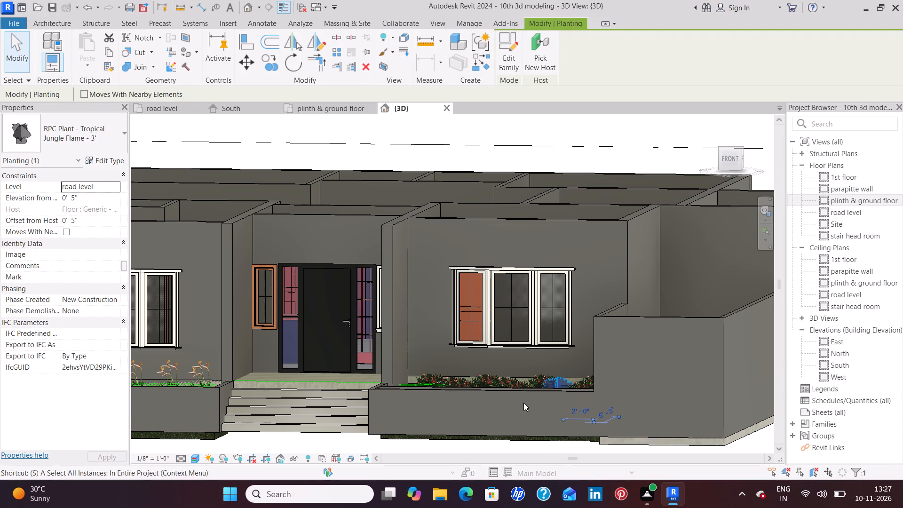
key(a)
click(116, 163)
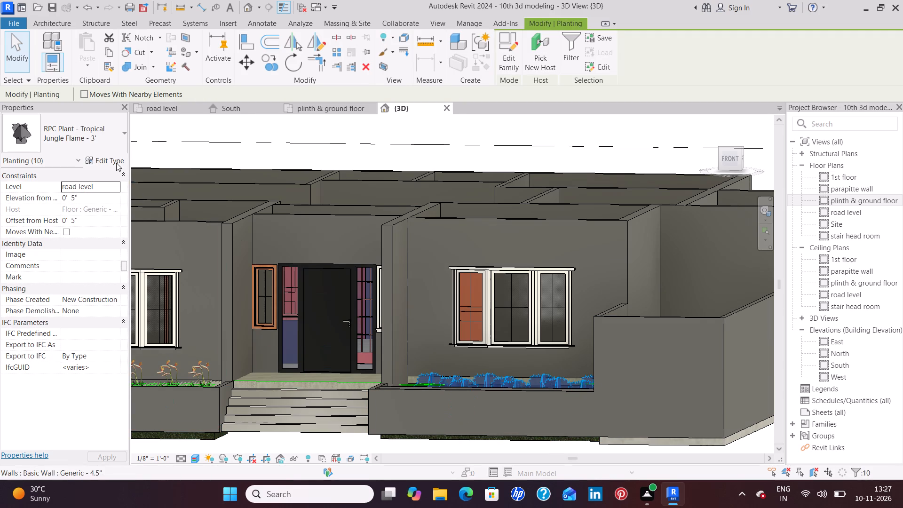
click(476, 211)
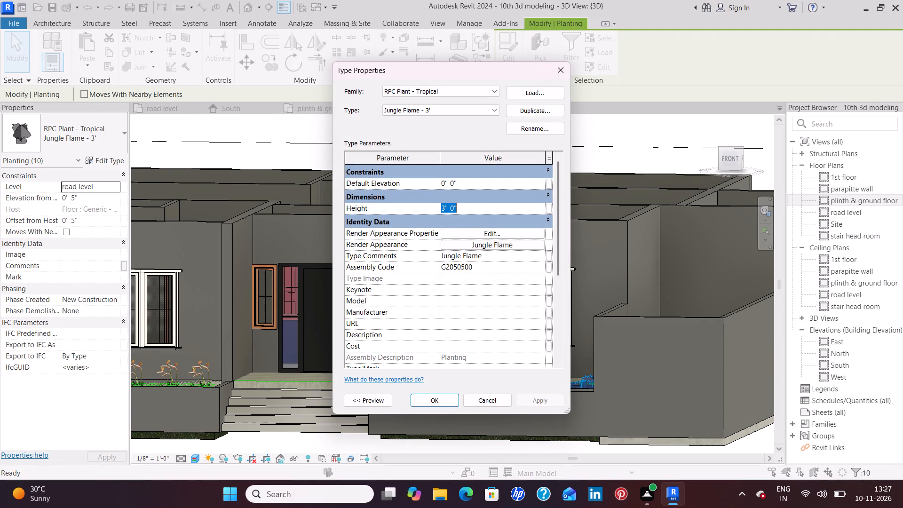
key(BackSpace)
text(4')
key(Return)
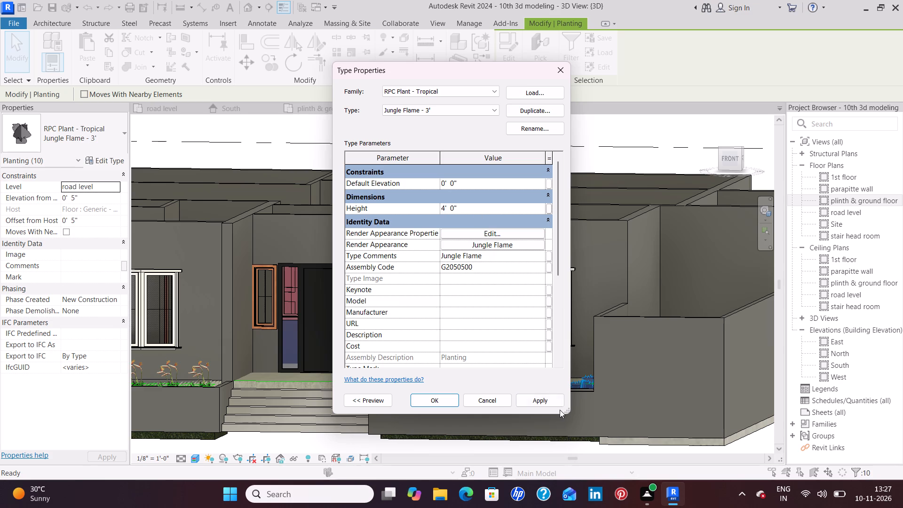
click(547, 401)
click(434, 401)
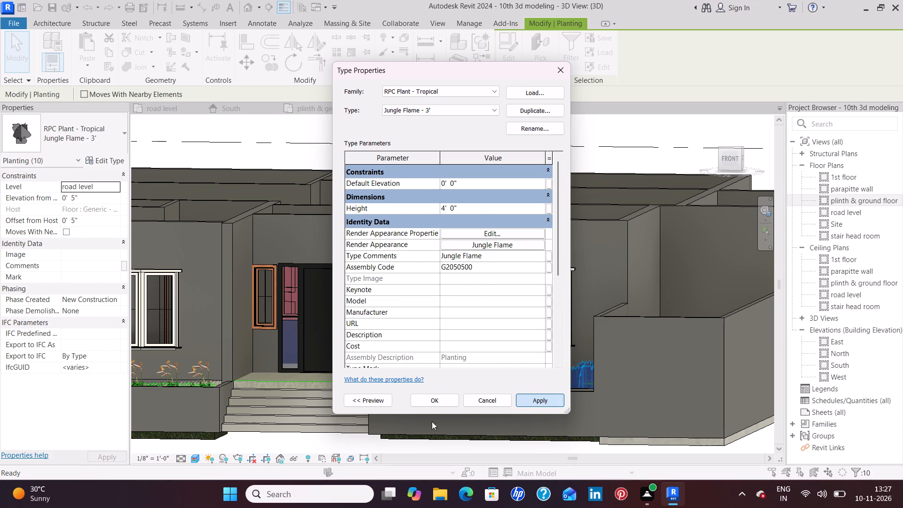
click(459, 452)
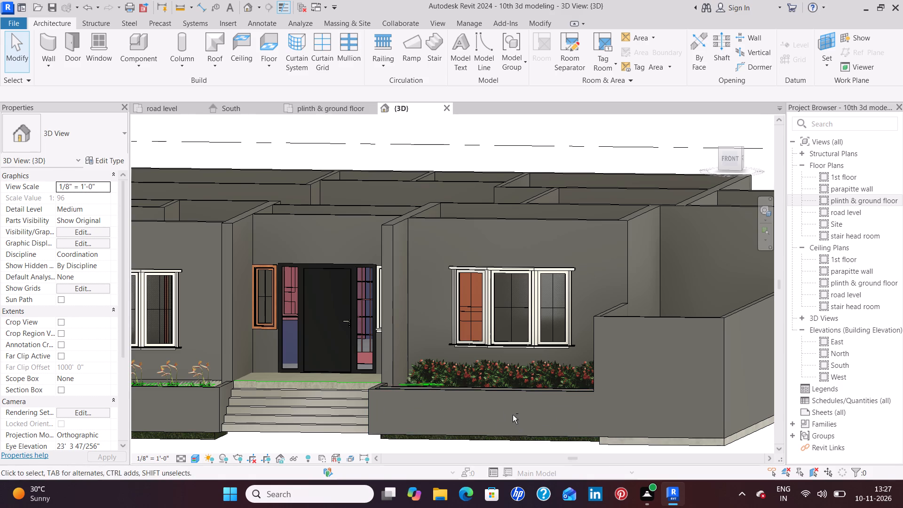
Place four RPC Shrub Barberry 3'-4" plants in a row along the east lawn's front strip in the plinth & ground floor plan.
shift+middle_drag(511, 411, 565, 476)
shift+middle_drag(480, 368, 508, 453)
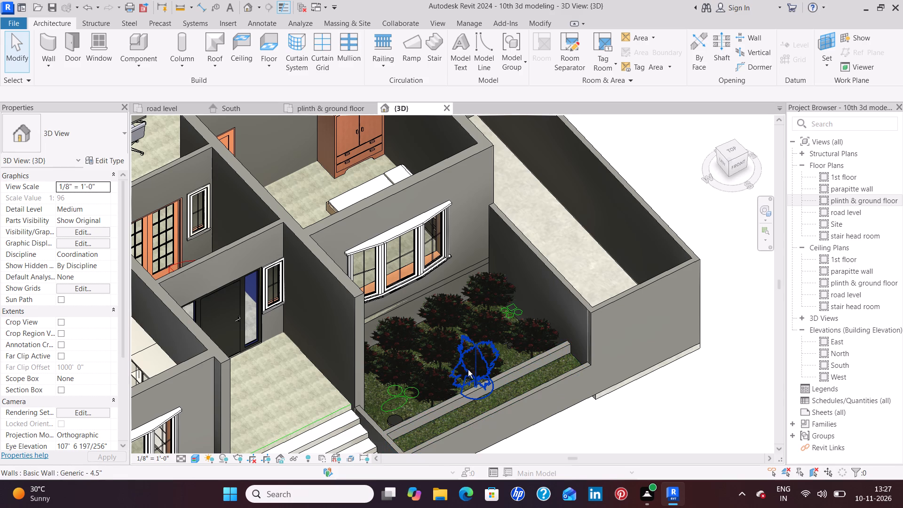
shift+middle_drag(468, 370, 499, 416)
middle_drag(499, 383, 507, 300)
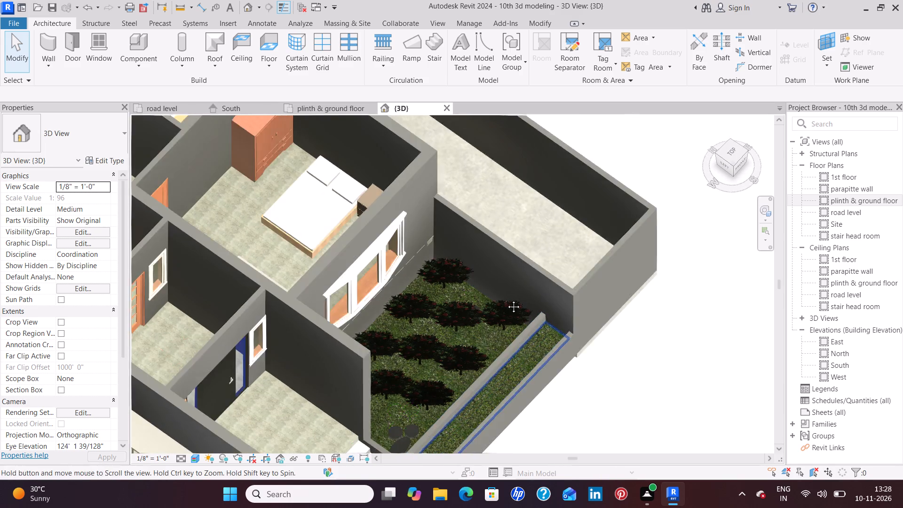
middle_drag(507, 300, 532, 208)
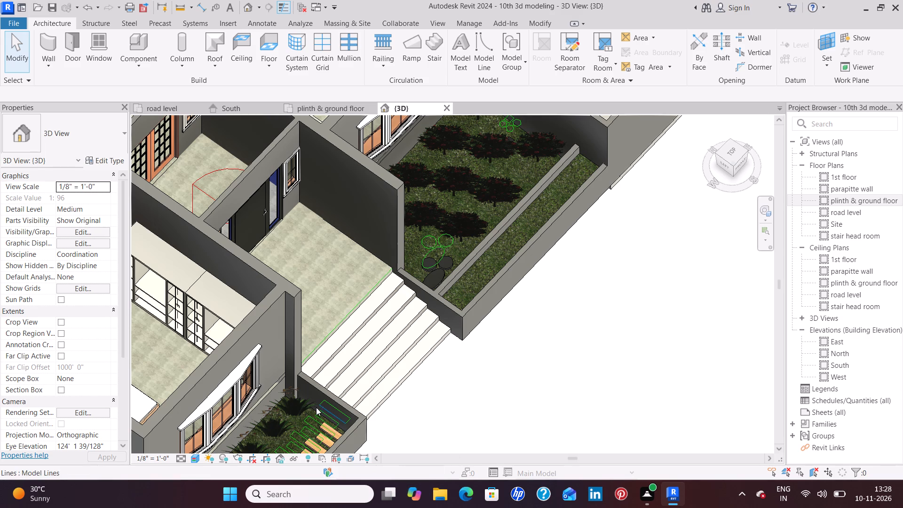
click(130, 42)
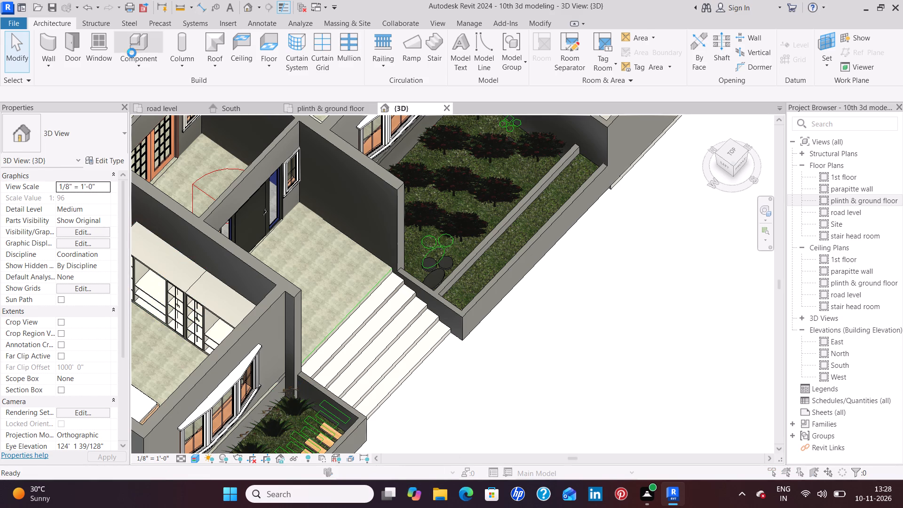
click(552, 147)
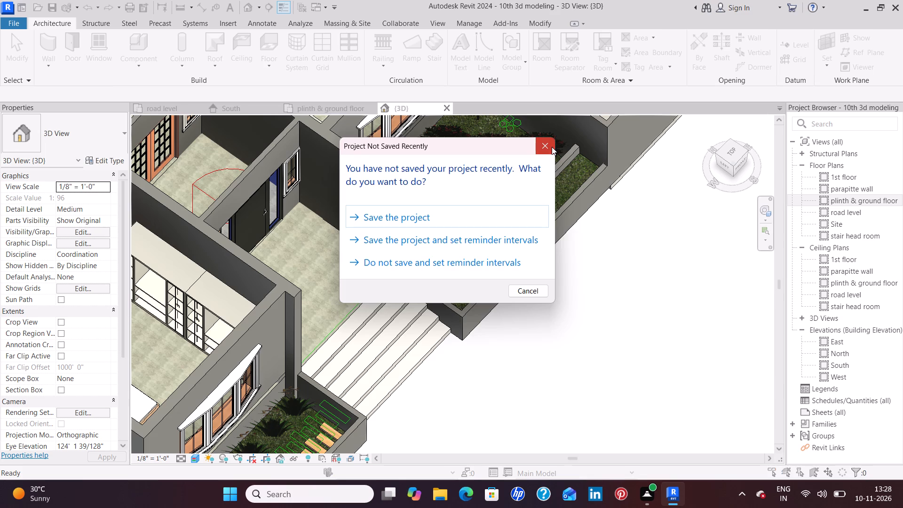
click(107, 147)
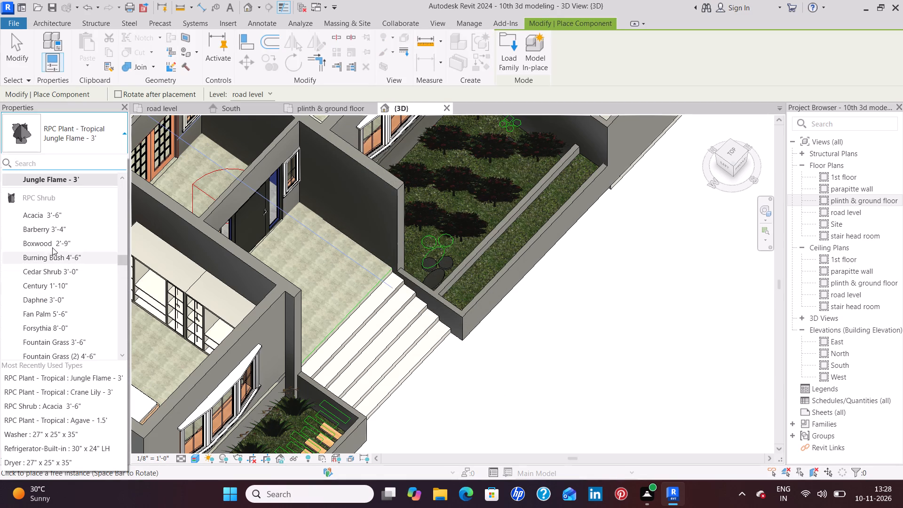
click(30, 226)
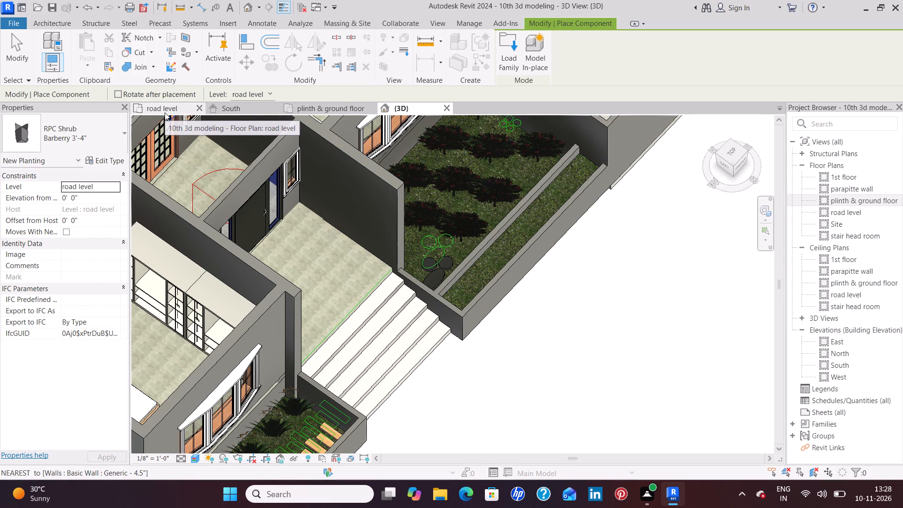
click(339, 107)
scroll(693, 263, down, 4)
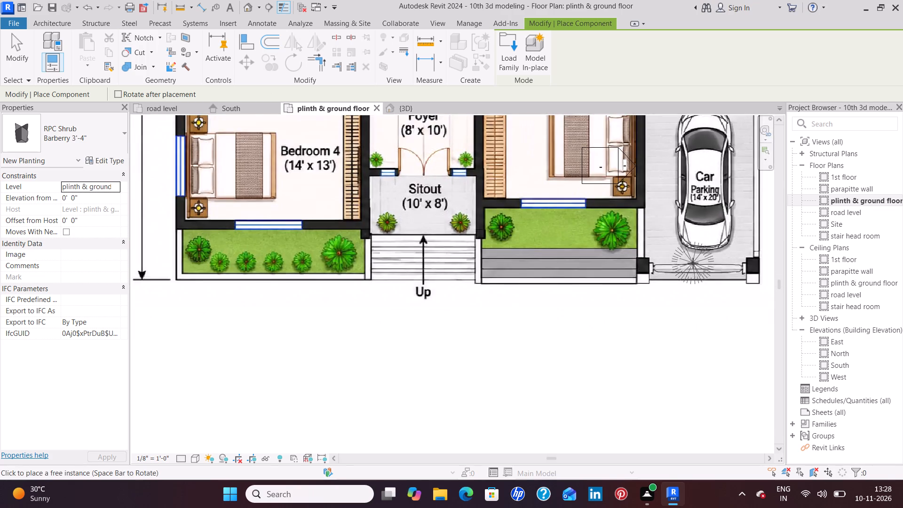
scroll(693, 263, down, 4)
middle_drag(671, 257, 231, 269)
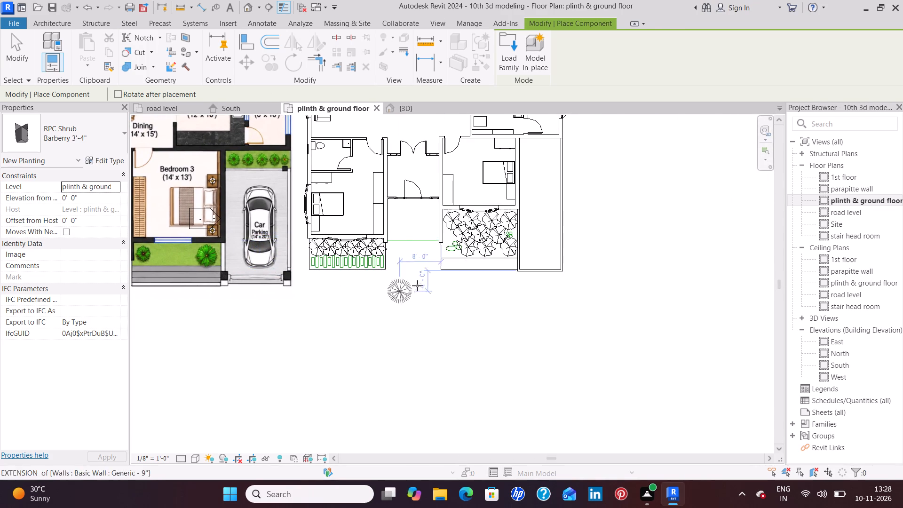
scroll(506, 274, up, 8)
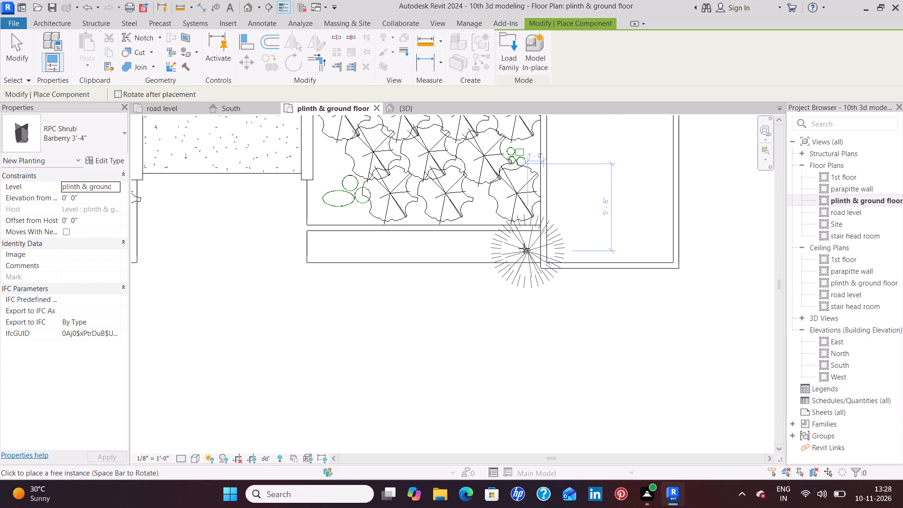
click(506, 246)
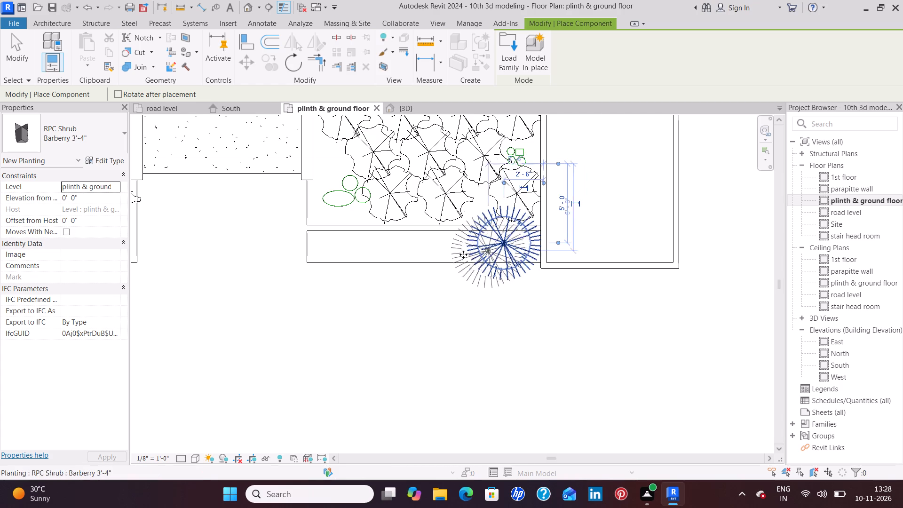
click(437, 247)
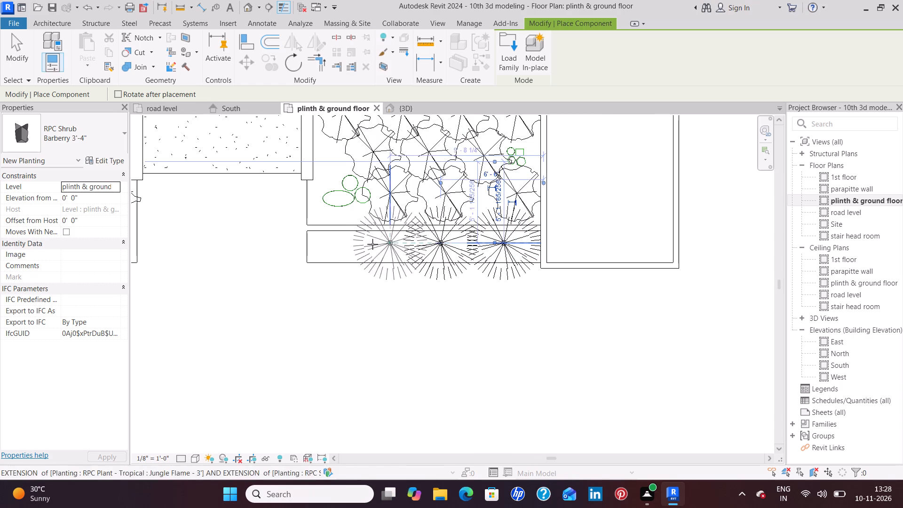
click(341, 246)
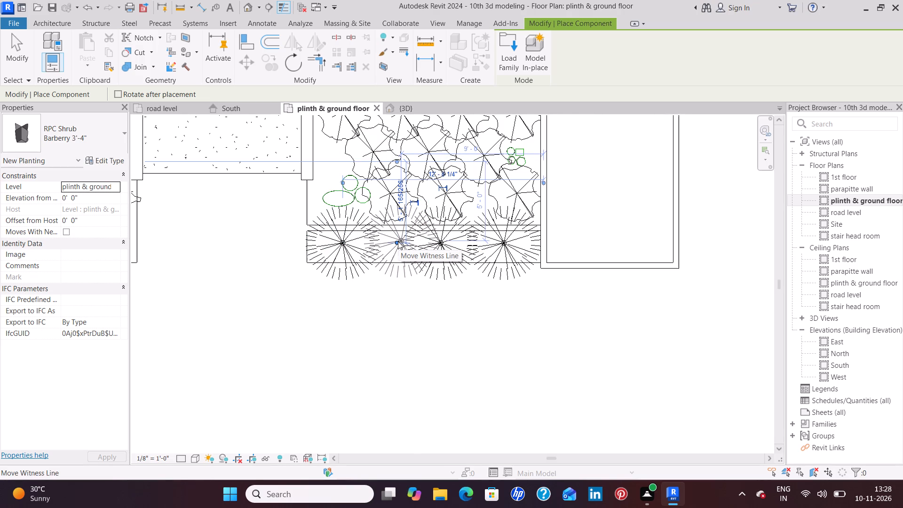
click(394, 242)
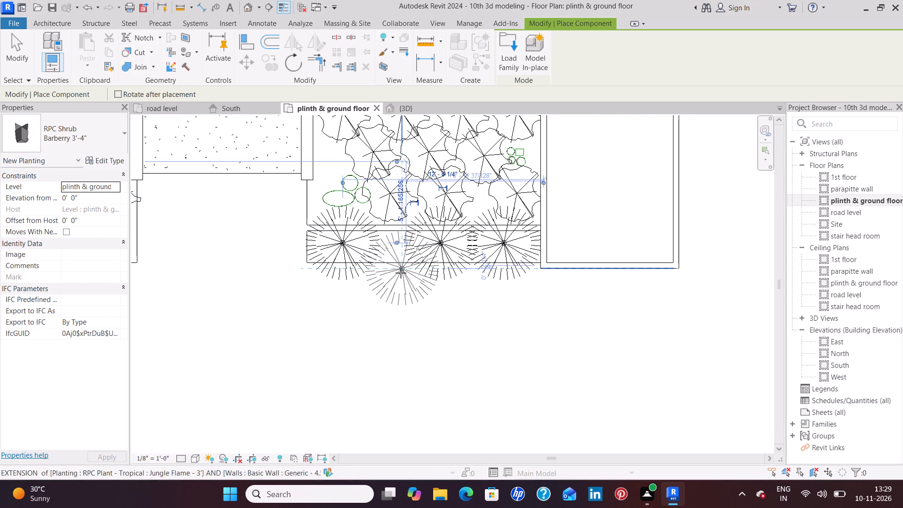
key(Escape)
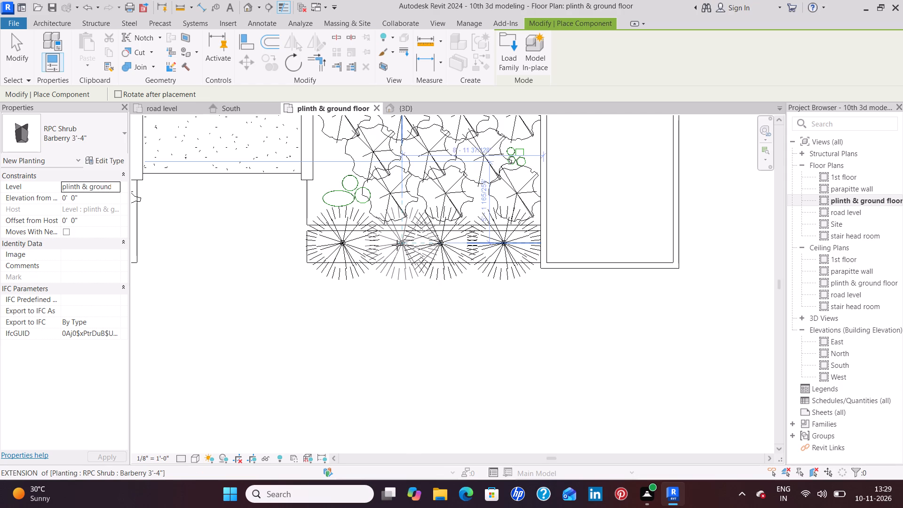
click(397, 245)
key(Escape)
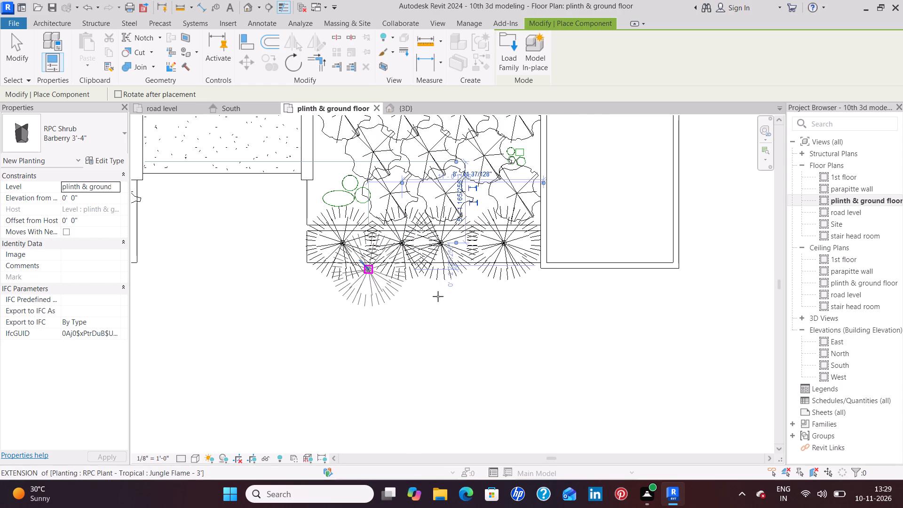
key(Escape)
Nudge the third Barberry shrub from the west slightly east to even out the row's spacing, and return to the 3D view.
click(450, 269)
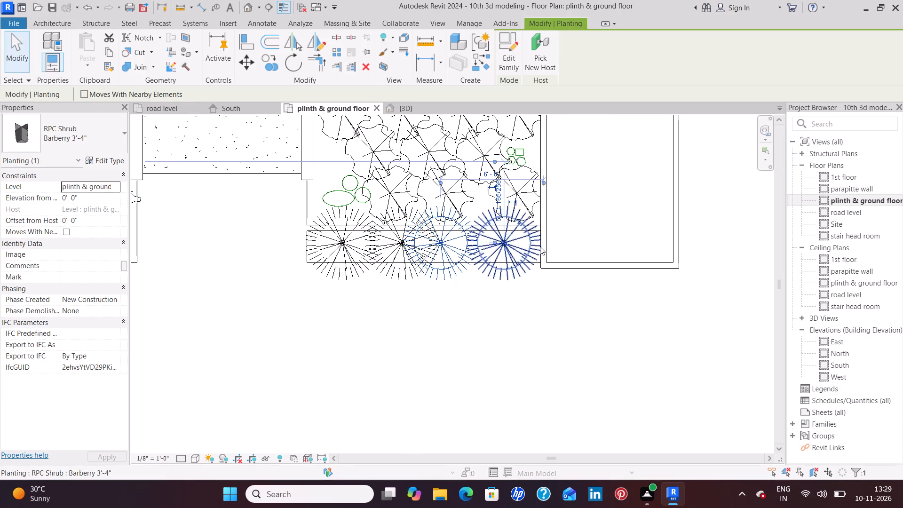
key(Right)
key(Right)
key(Right)
key(Right)
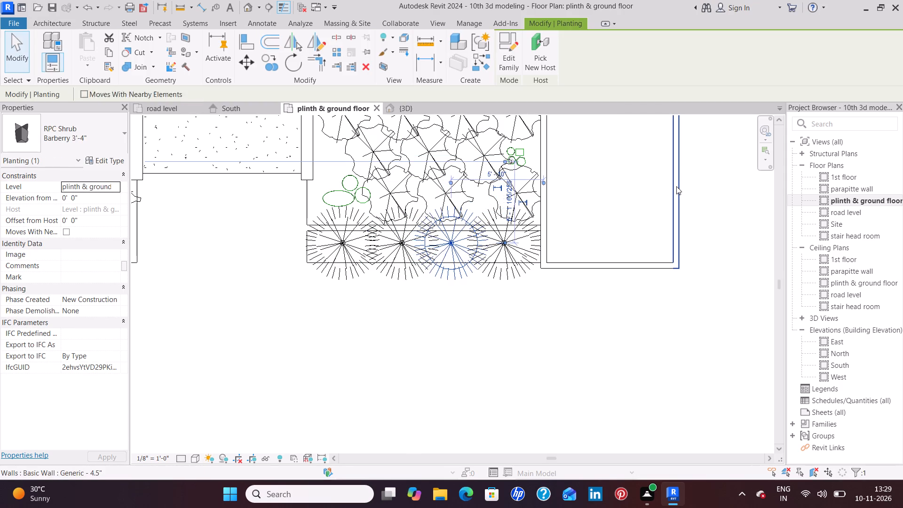
key(Right)
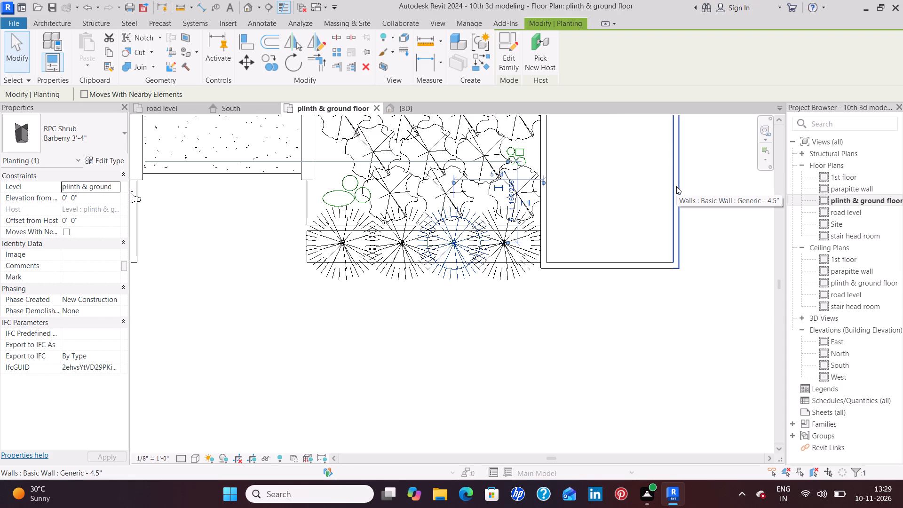
click(502, 384)
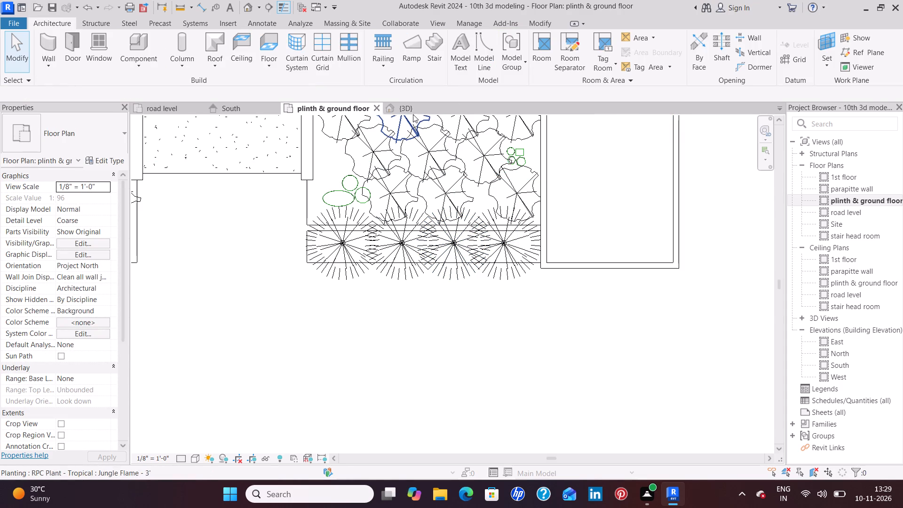
click(417, 109)
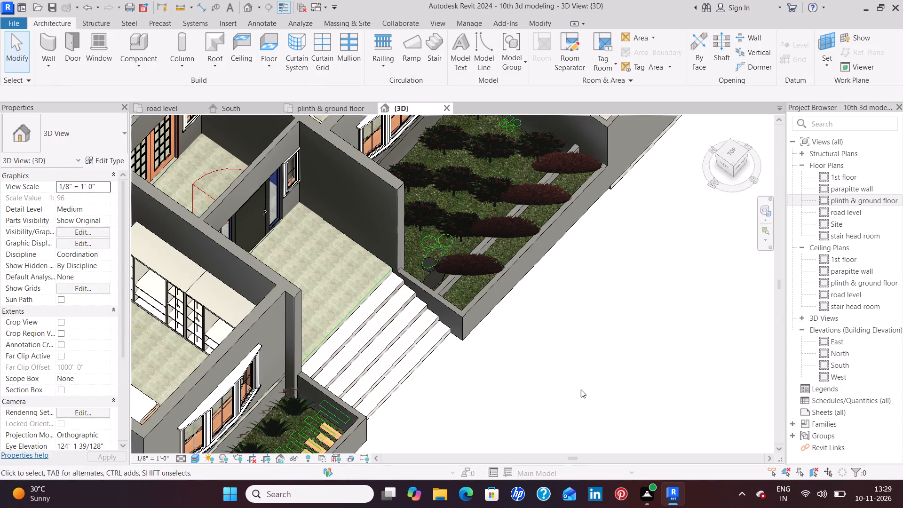
Examine the front exterior in 3D from above and from the front, comparing the lawn planting, Barberry row, walls and steps.
shift+middle_drag(640, 371, 604, 375)
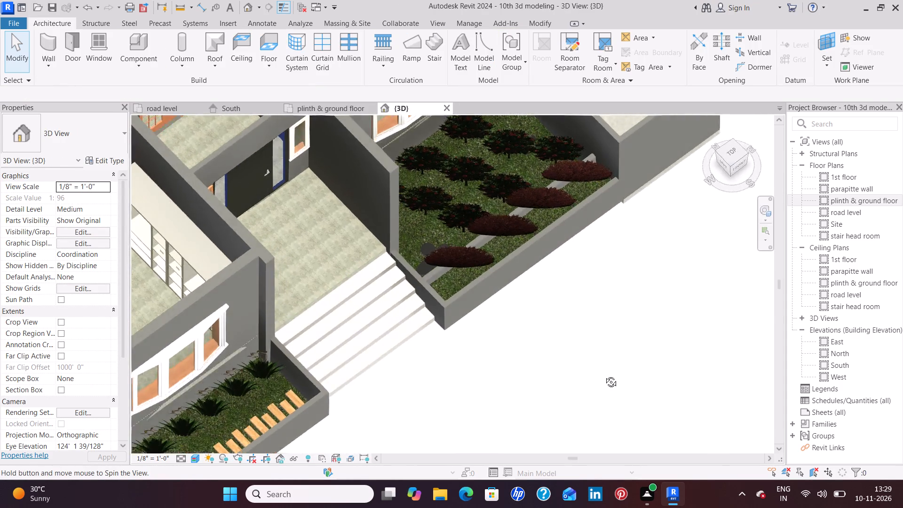
shift+middle_drag(604, 375, 557, 375)
shift+middle_drag(553, 375, 553, 316)
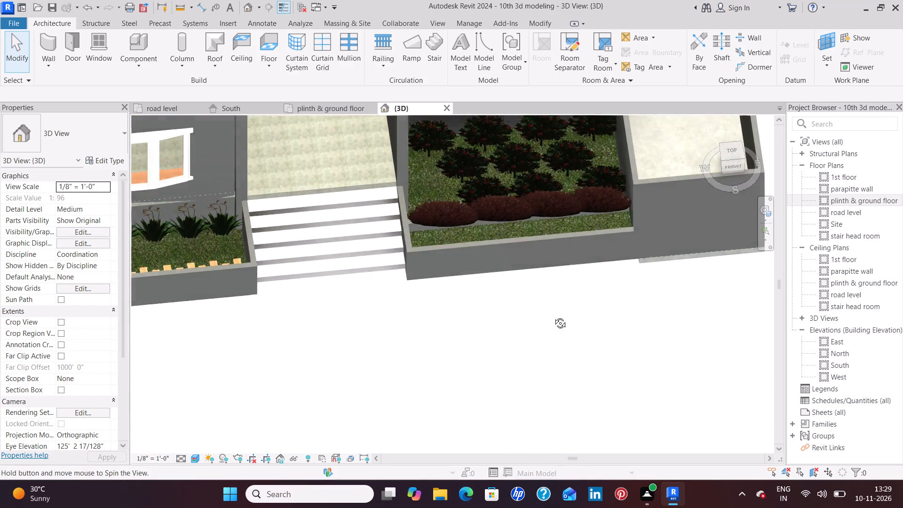
shift+middle_drag(553, 316, 542, 167)
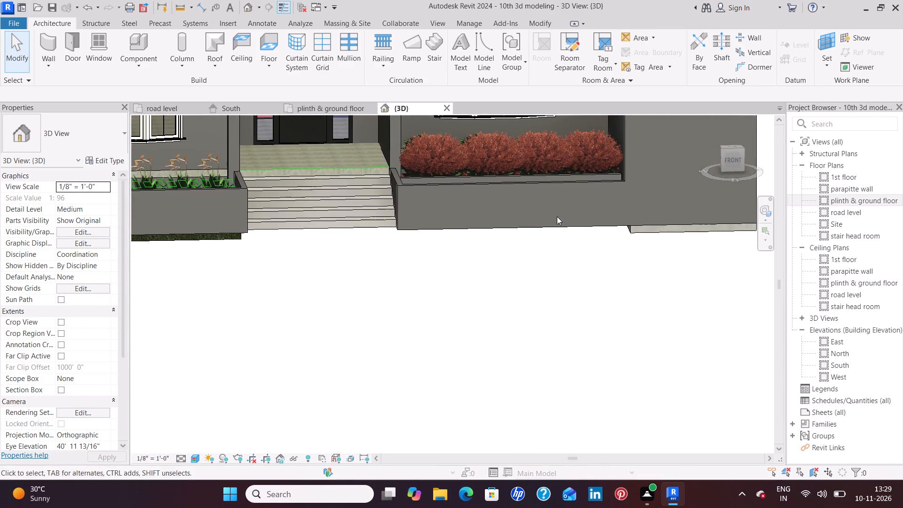
shift+middle_drag(561, 259, 548, 190)
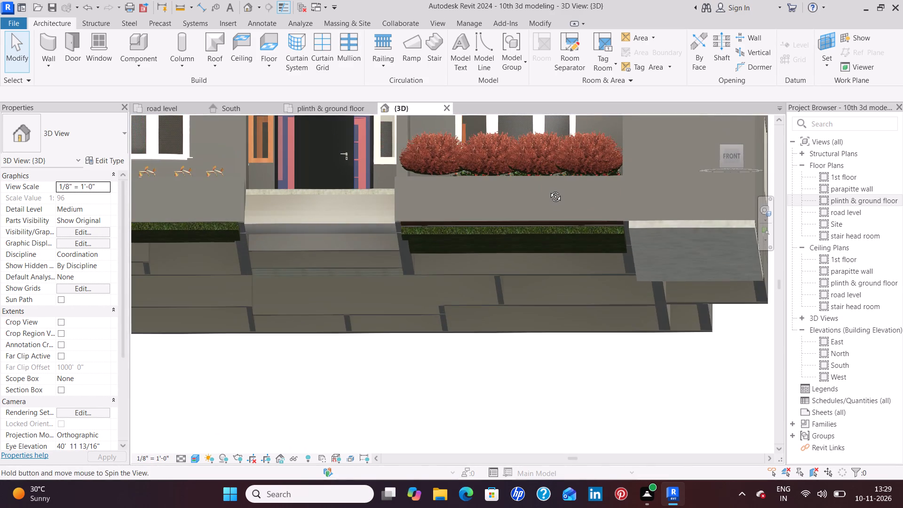
shift+middle_drag(548, 190, 557, 239)
scroll(554, 243, down, 3)
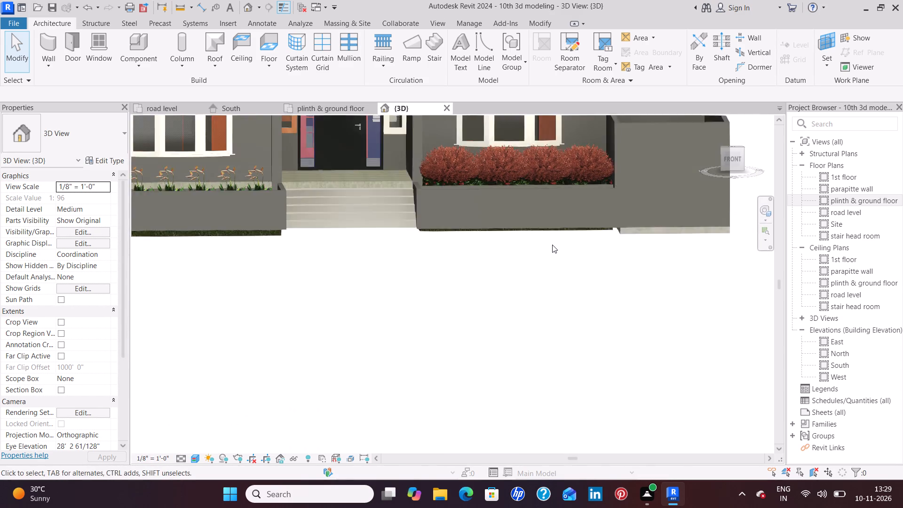
scroll(552, 245, down, 1)
scroll(411, 202, down, 2)
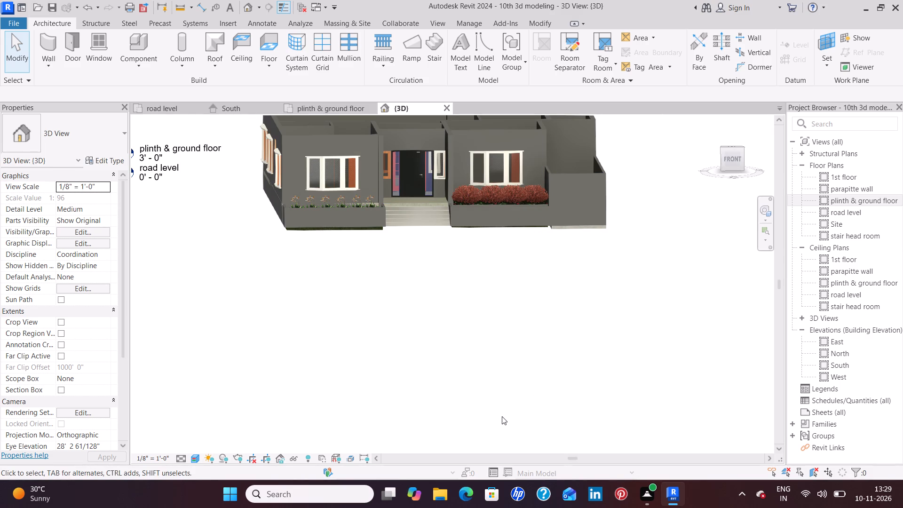
shift+middle_drag(502, 415, 505, 484)
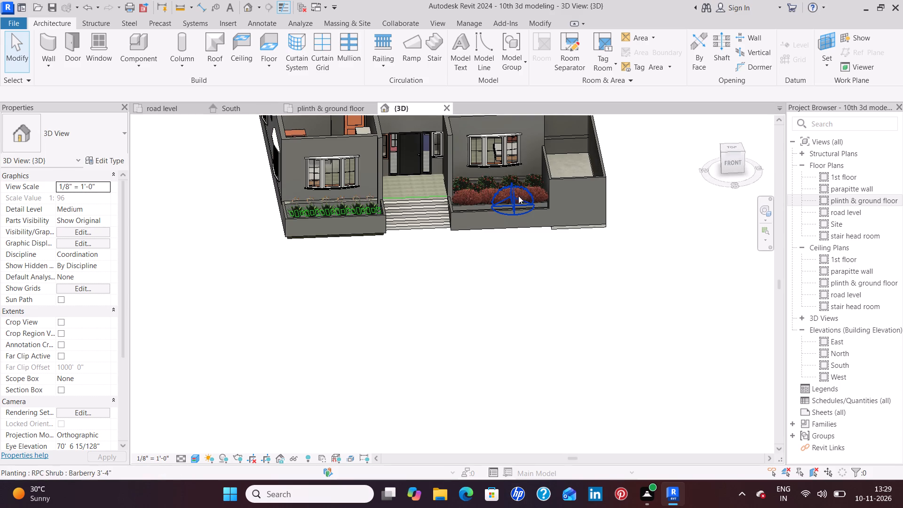
shift+middle_drag(518, 185, 529, 251)
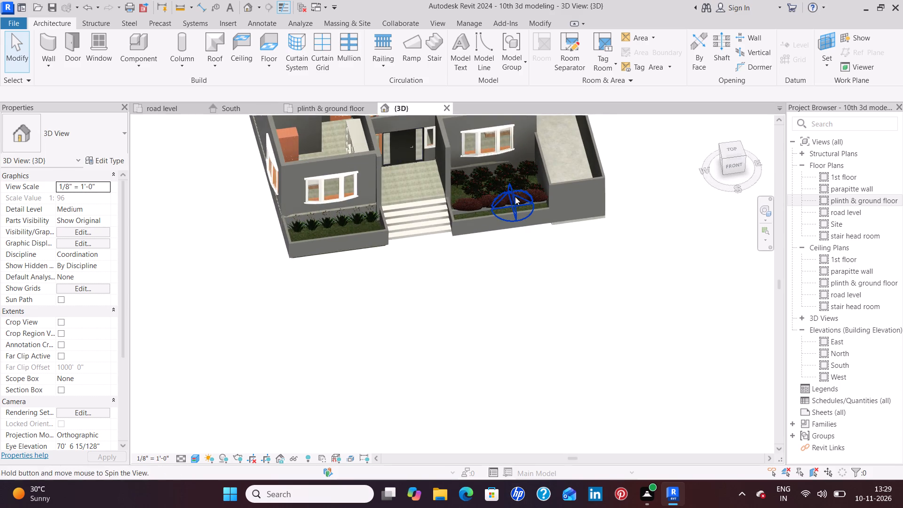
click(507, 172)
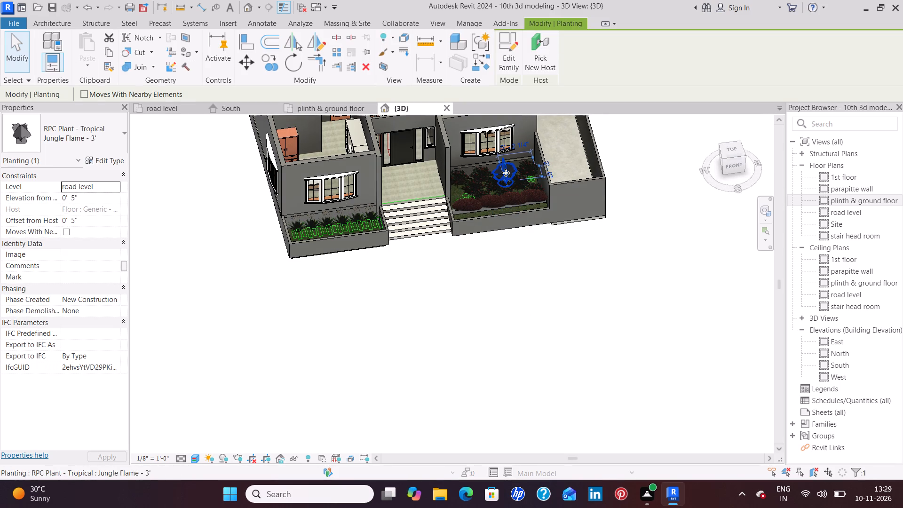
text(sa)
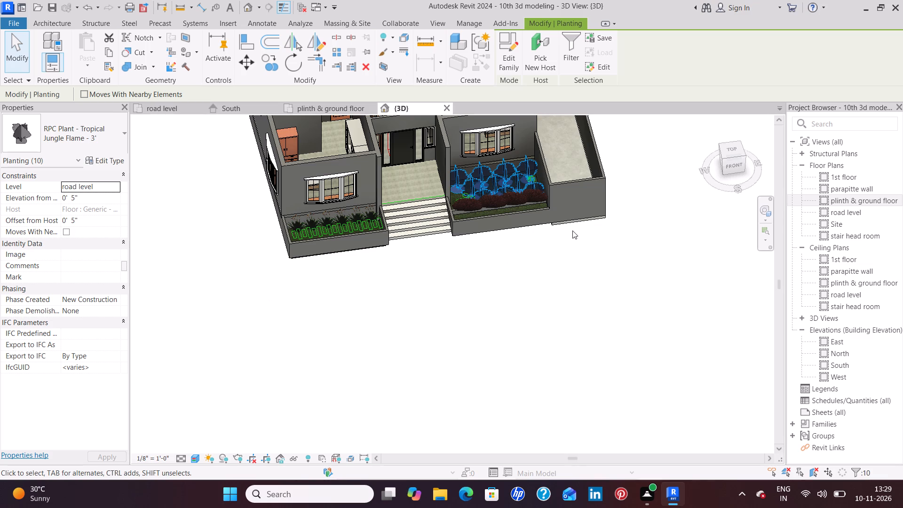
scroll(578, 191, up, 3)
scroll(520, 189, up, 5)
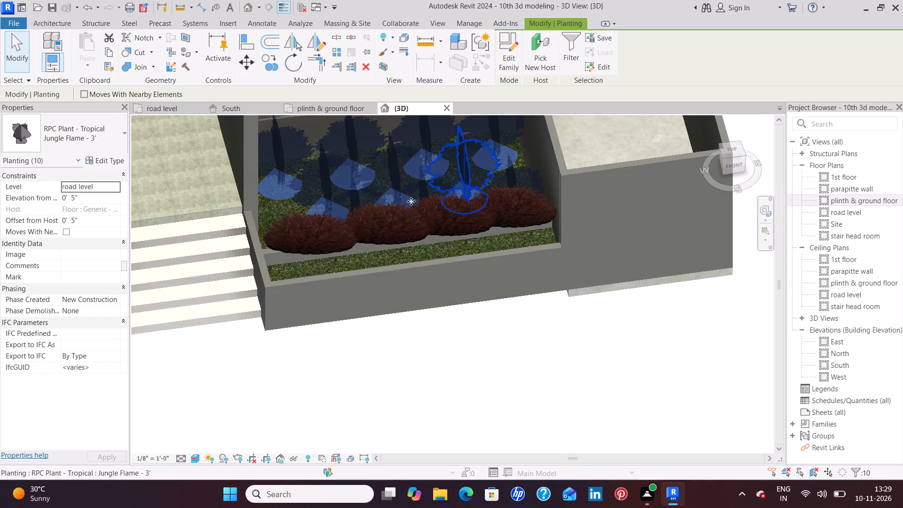
In the plinth & ground floor plan, delete the east lawn's three middle-row Jungle Flame plants and the two western ones behind the Barberry row.
click(309, 108)
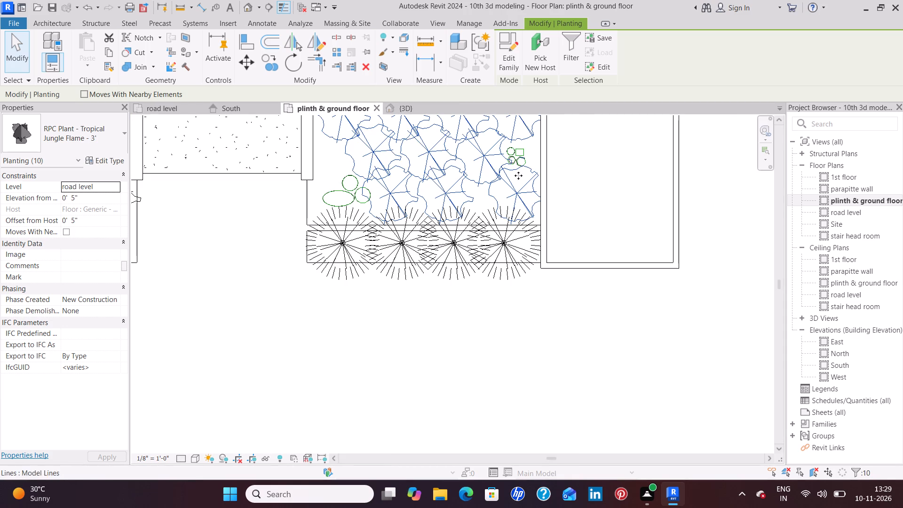
middle_drag(416, 215, 429, 340)
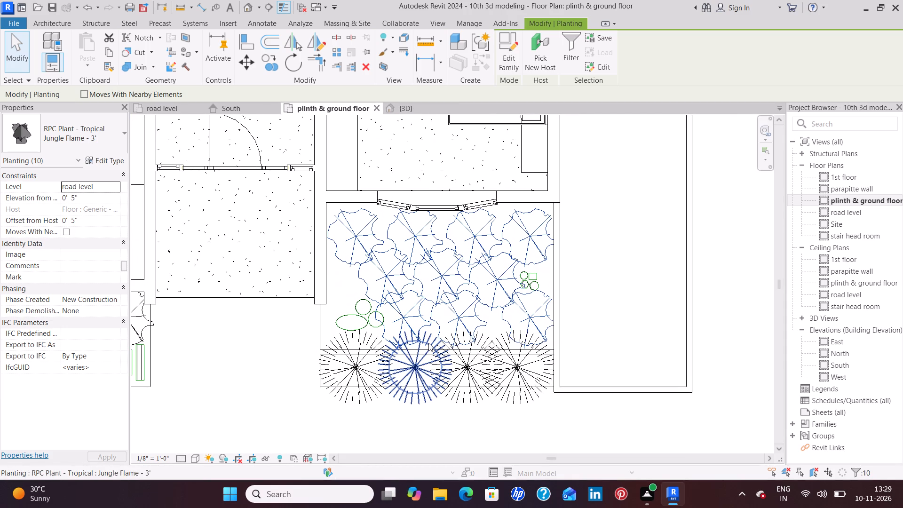
key(Escape)
click(502, 276)
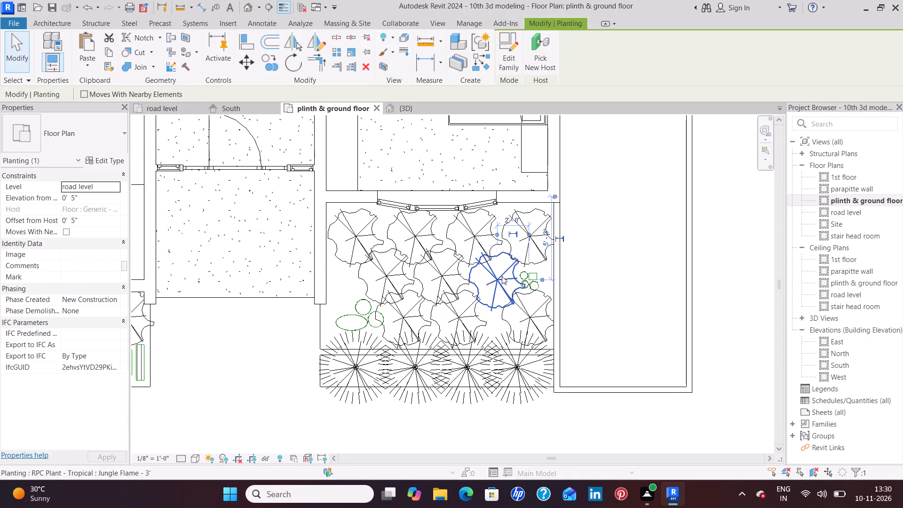
key(Delete)
click(445, 274)
key(Delete)
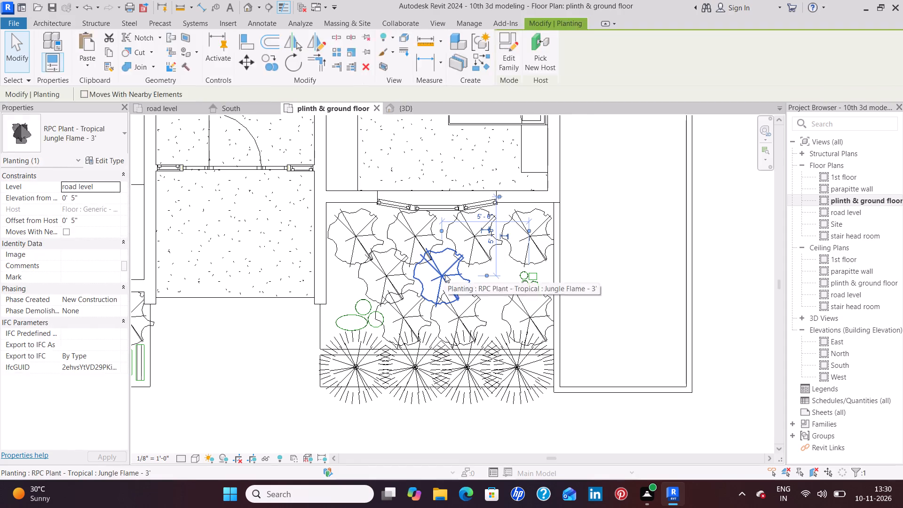
click(396, 285)
key(Delete)
click(404, 311)
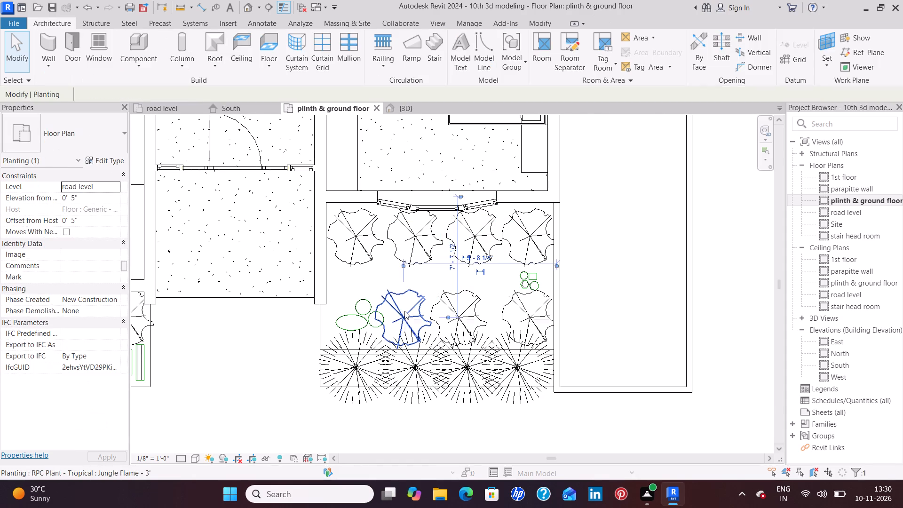
key(Delete)
click(444, 317)
key(Delete)
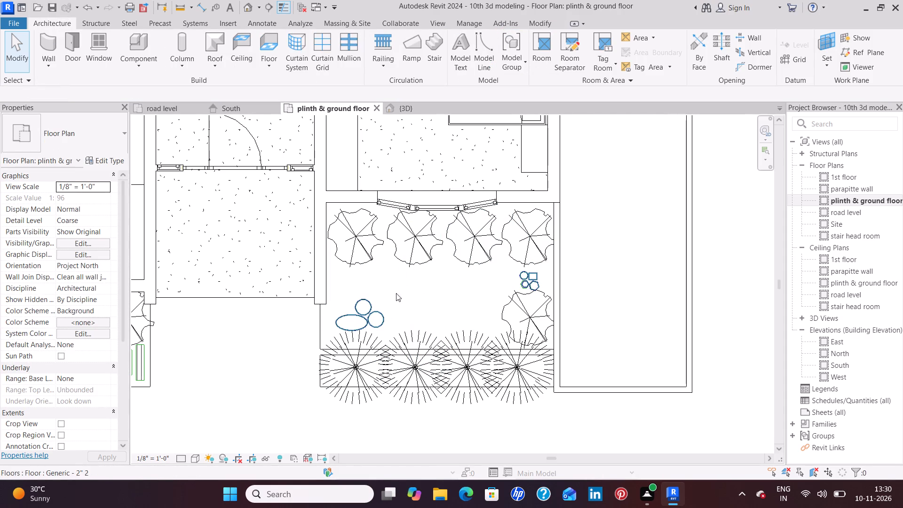
Select all remaining Jungle Flame plants on the east lawn and set their type height to 6'.
click(436, 248)
key(s)
key(a)
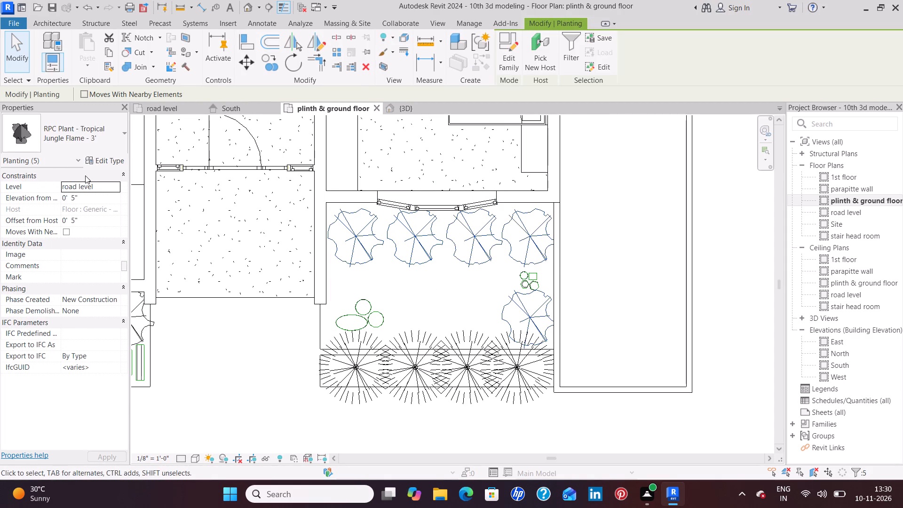
click(108, 162)
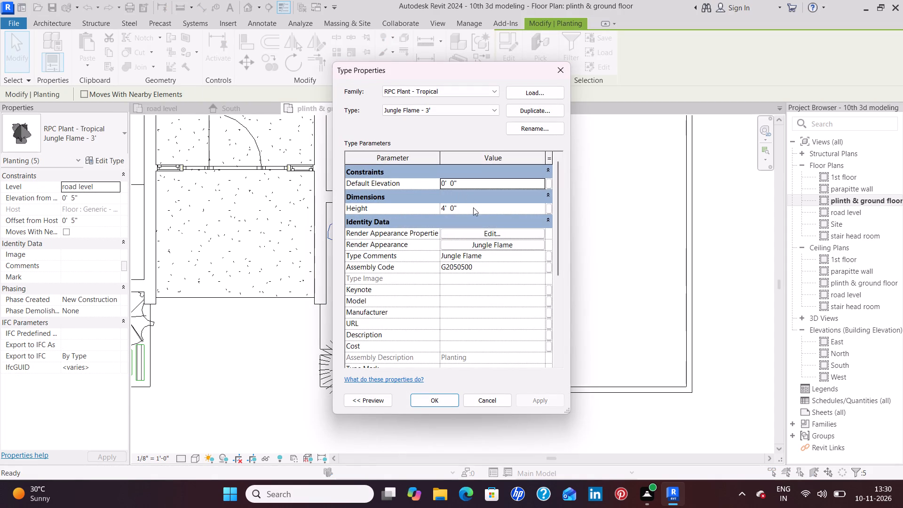
click(473, 207)
key(BackSpace)
text(6')
key(Return)
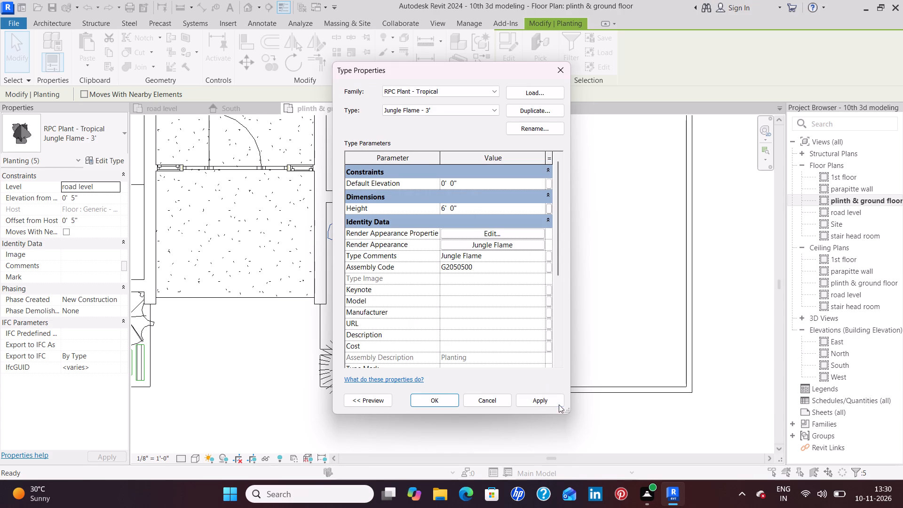
click(552, 405)
click(454, 400)
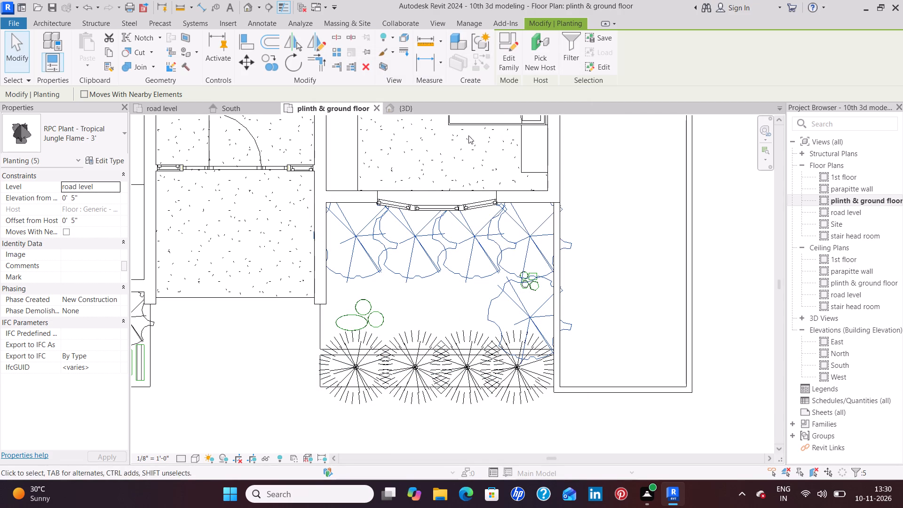
Inspect the east lawn's Jungle Flame plants and Barberry row in the 3D view from several angles, including the front.
click(419, 109)
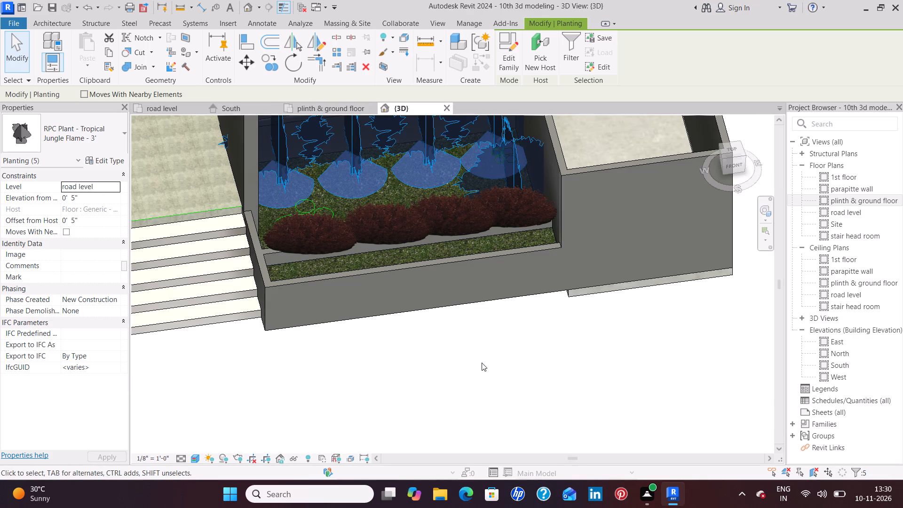
click(482, 363)
shift+middle_drag(500, 370, 495, 301)
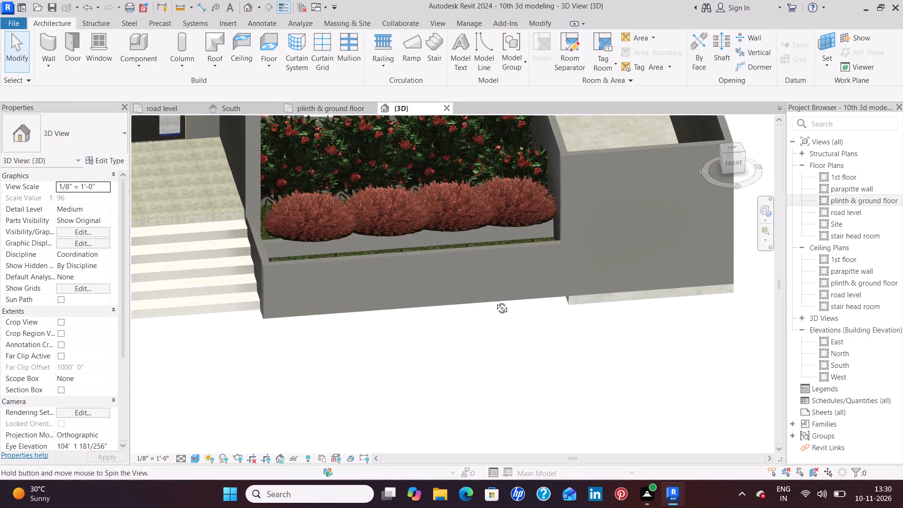
shift+middle_drag(495, 301, 476, 277)
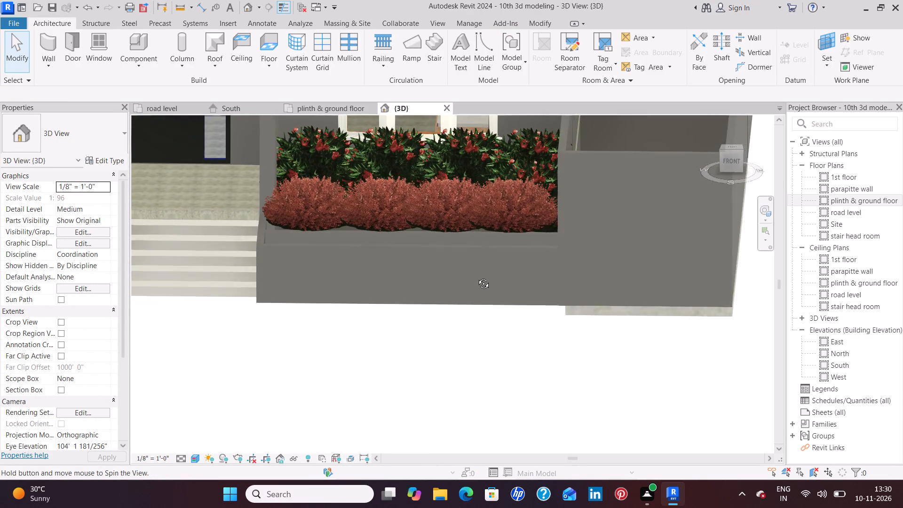
shift+middle_drag(476, 277, 522, 399)
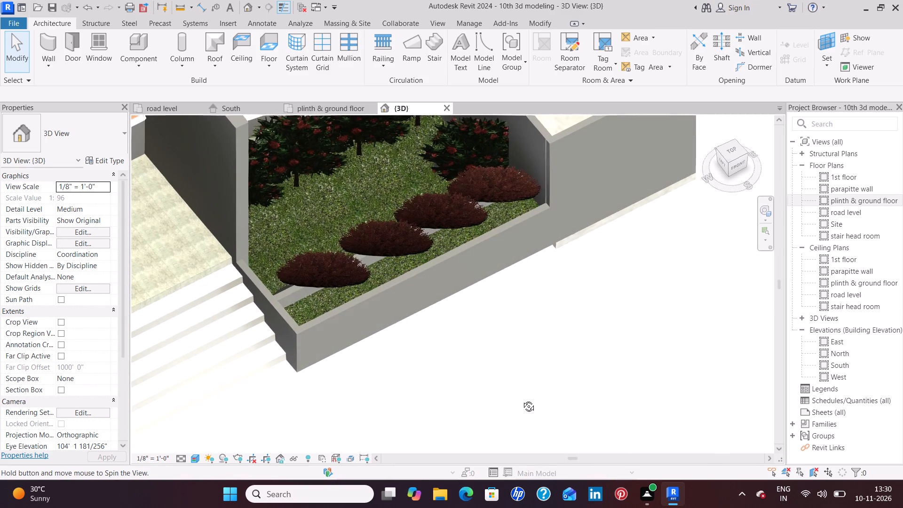
shift+middle_drag(522, 399, 387, 421)
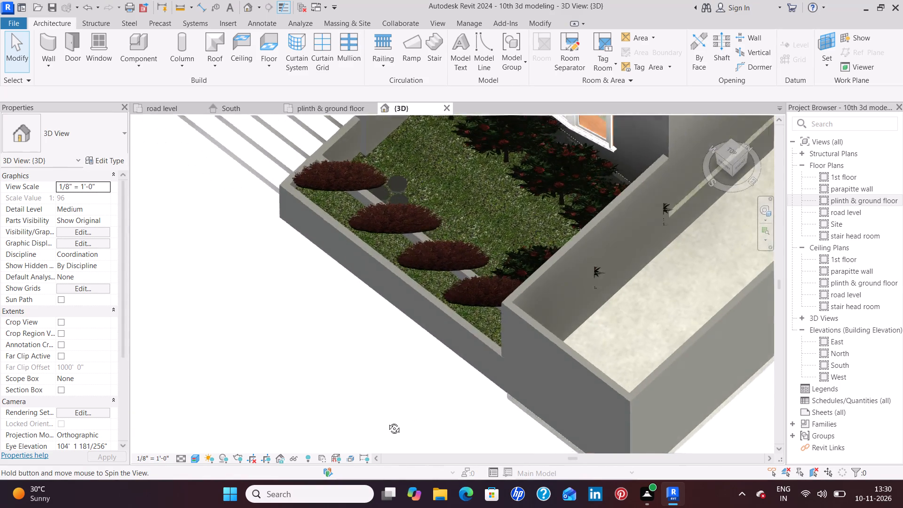
shift+middle_drag(387, 421, 276, 408)
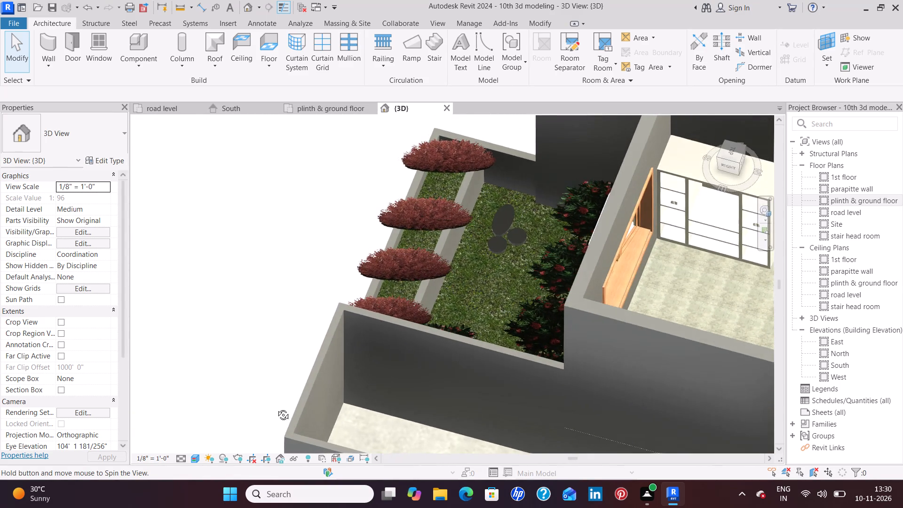
shift+middle_drag(276, 408, 485, 345)
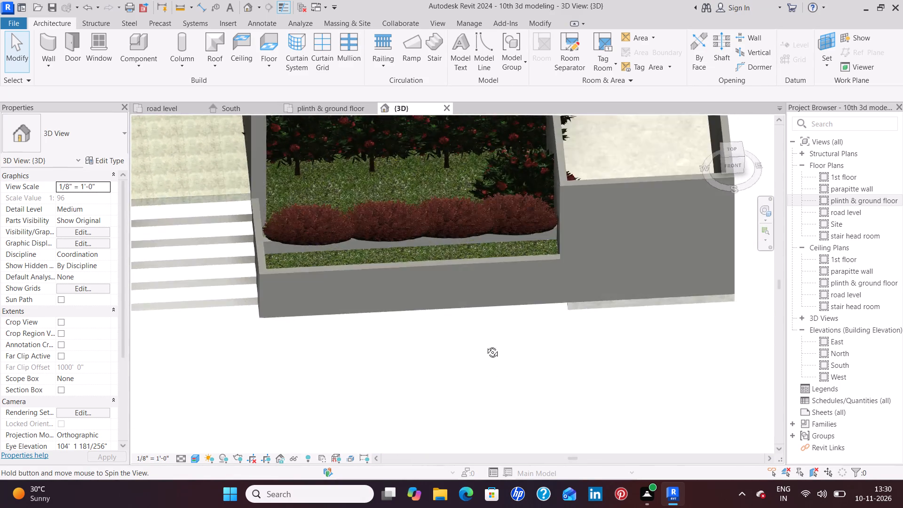
shift+middle_drag(485, 345, 479, 212)
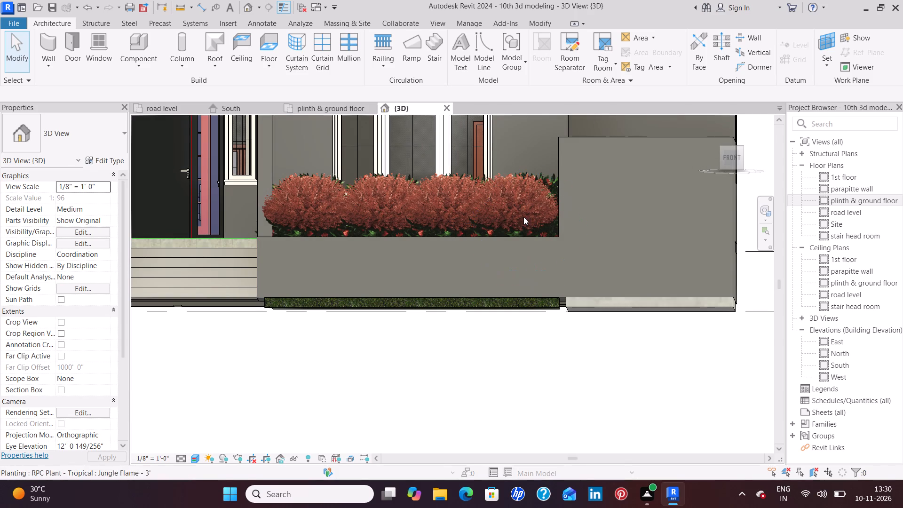
click(530, 216)
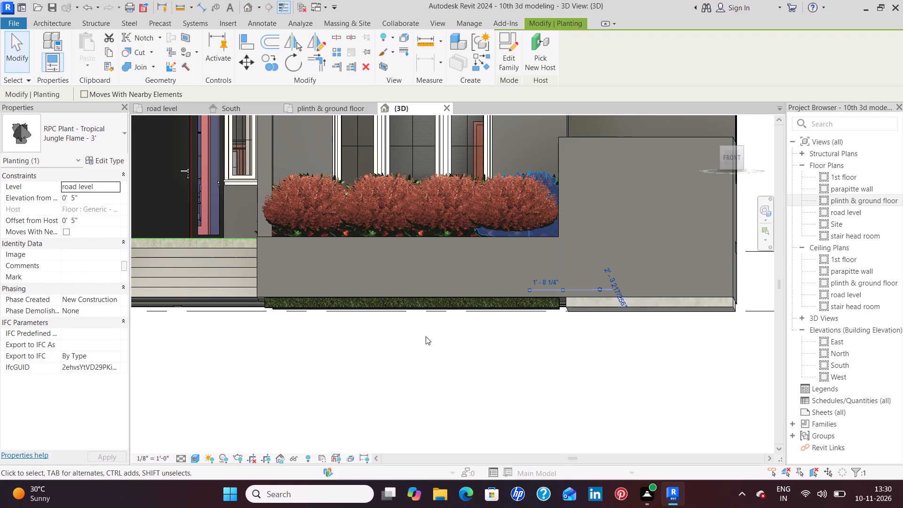
key(Escape)
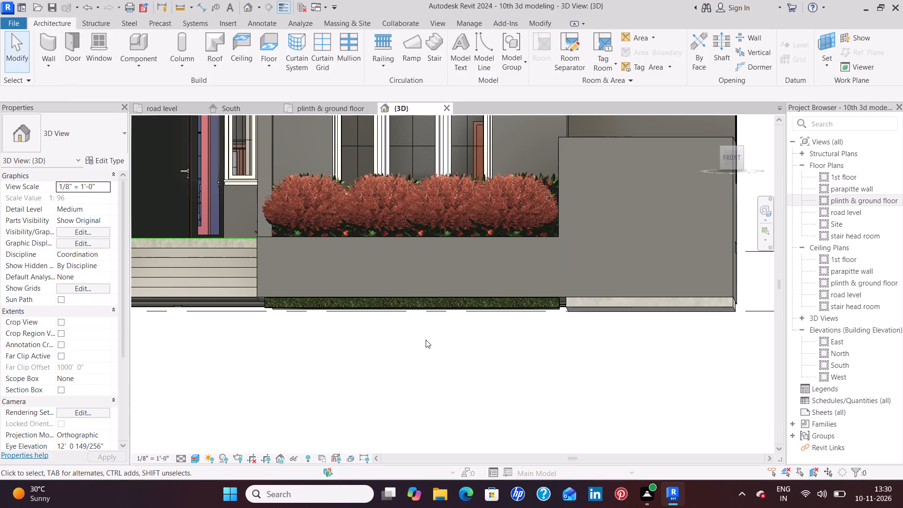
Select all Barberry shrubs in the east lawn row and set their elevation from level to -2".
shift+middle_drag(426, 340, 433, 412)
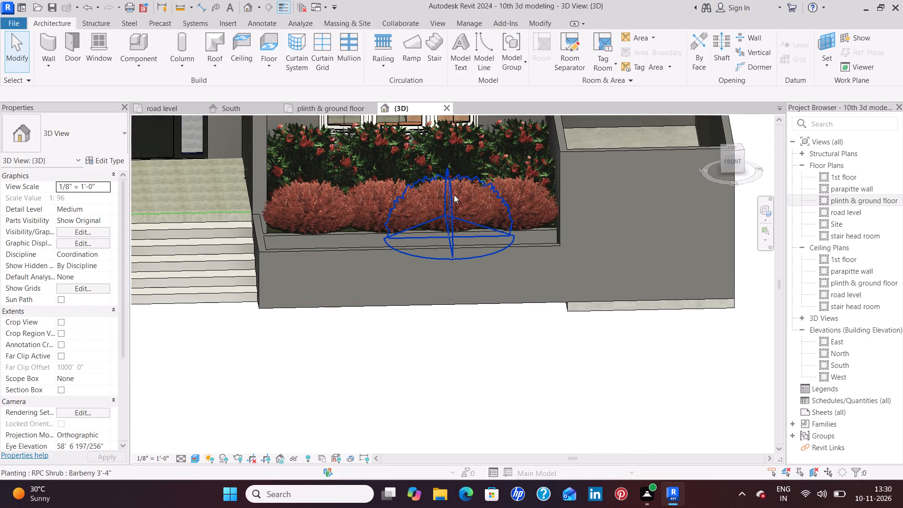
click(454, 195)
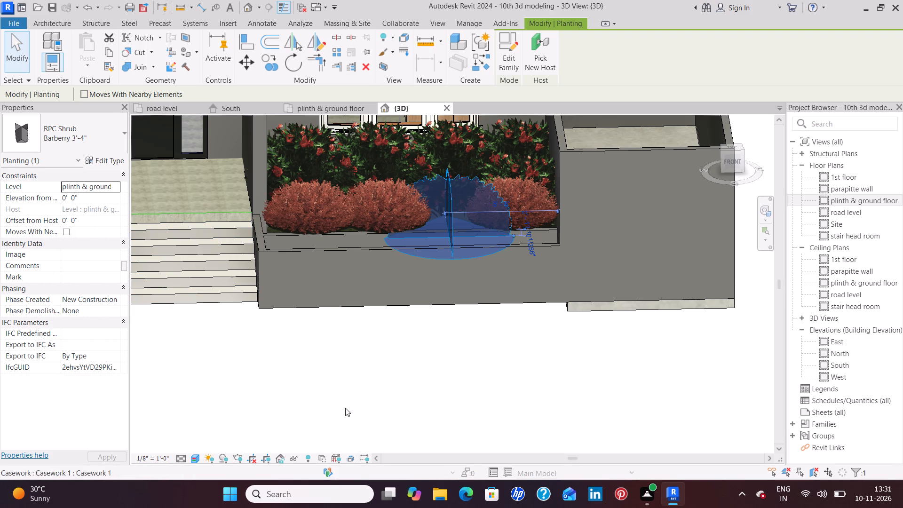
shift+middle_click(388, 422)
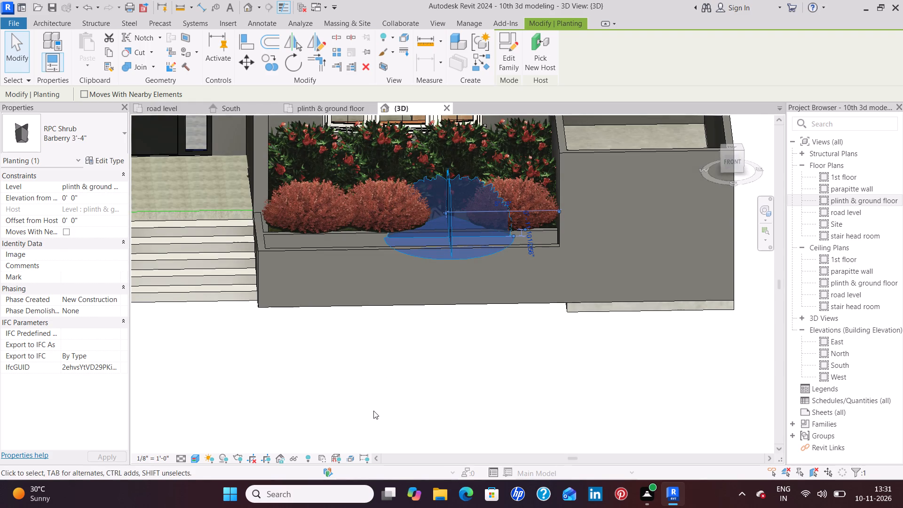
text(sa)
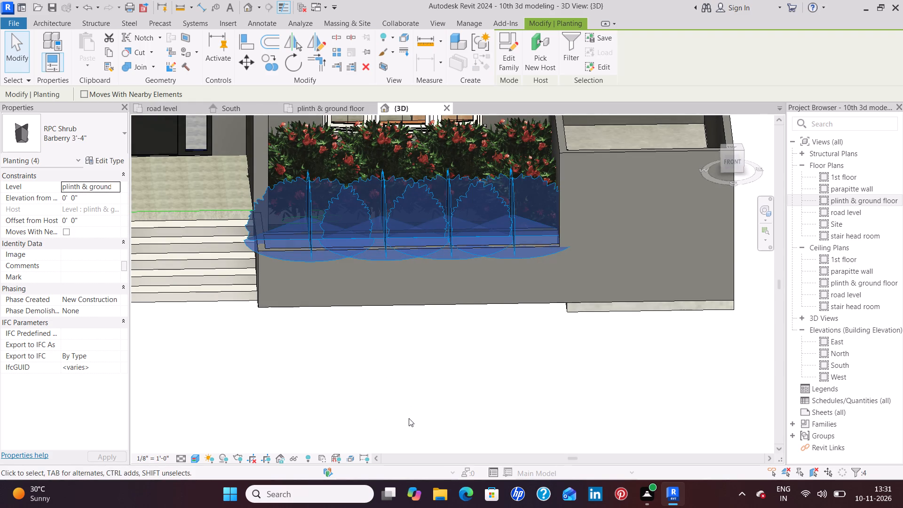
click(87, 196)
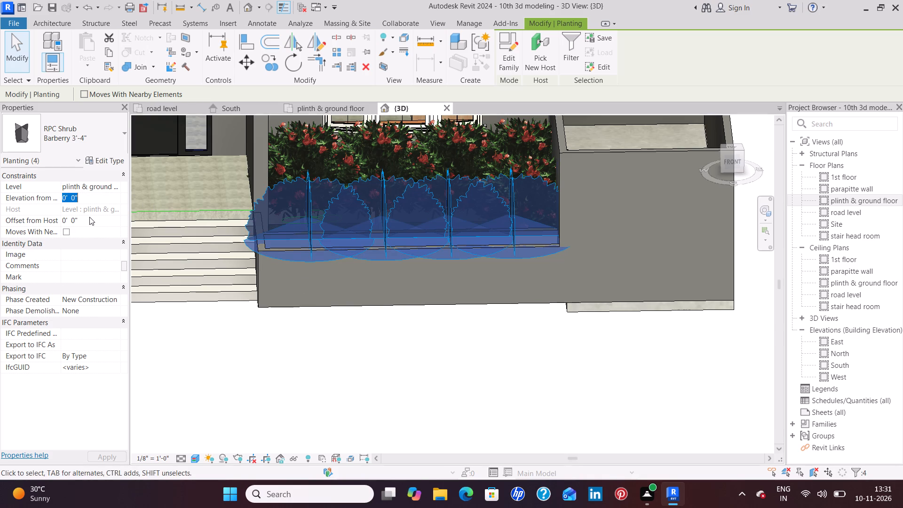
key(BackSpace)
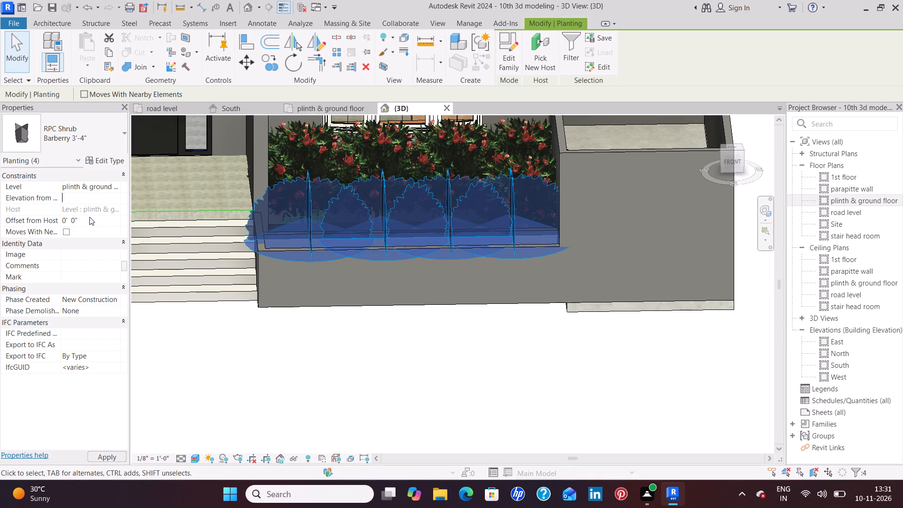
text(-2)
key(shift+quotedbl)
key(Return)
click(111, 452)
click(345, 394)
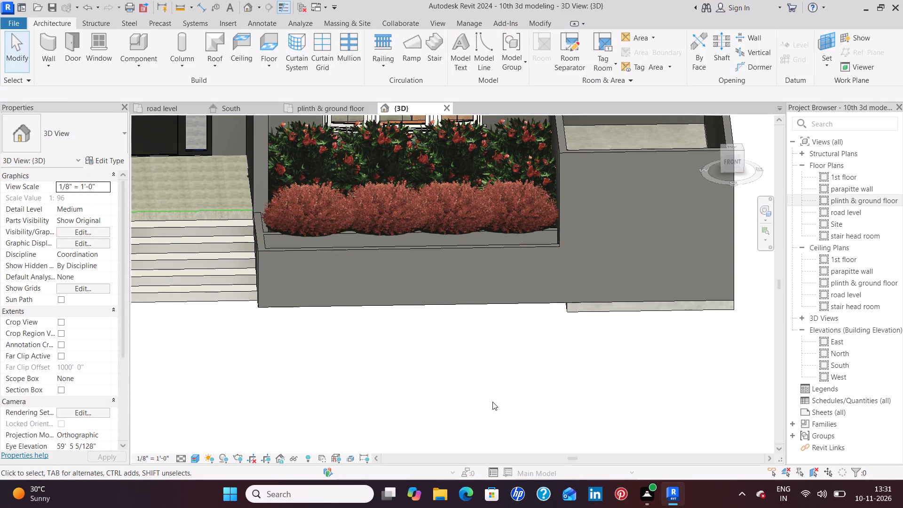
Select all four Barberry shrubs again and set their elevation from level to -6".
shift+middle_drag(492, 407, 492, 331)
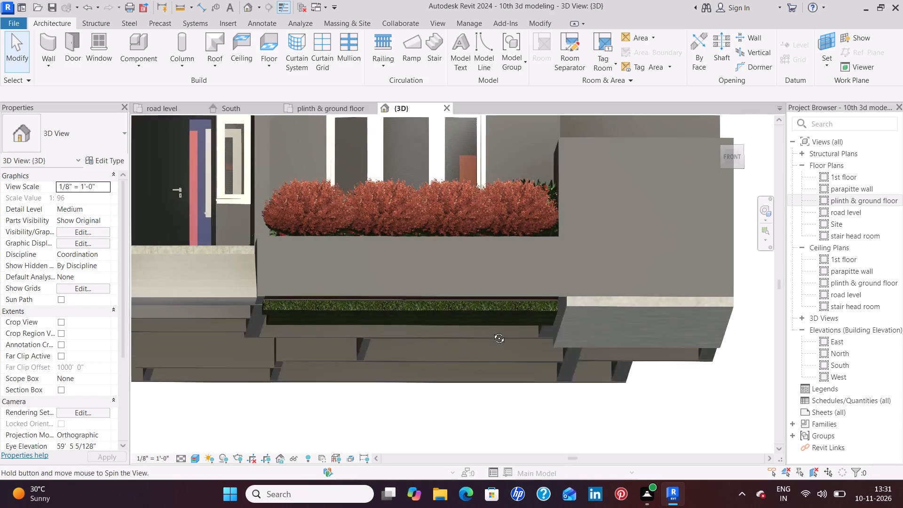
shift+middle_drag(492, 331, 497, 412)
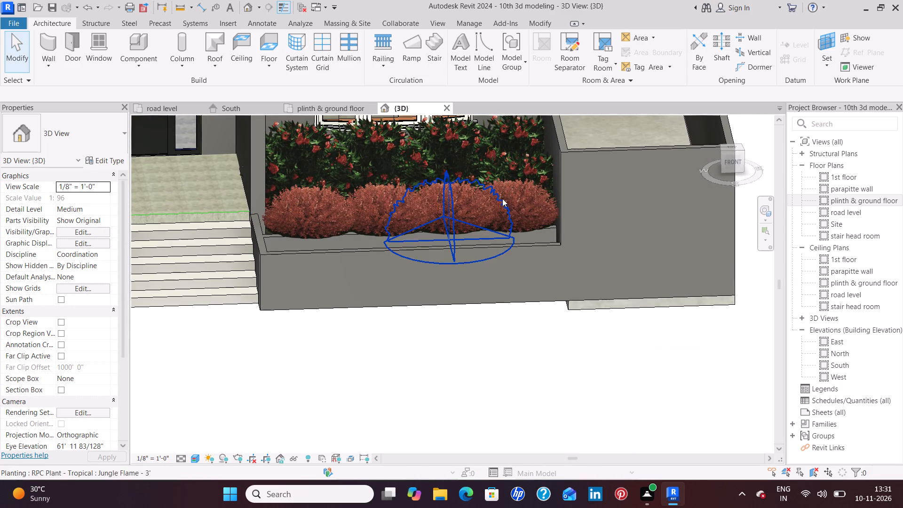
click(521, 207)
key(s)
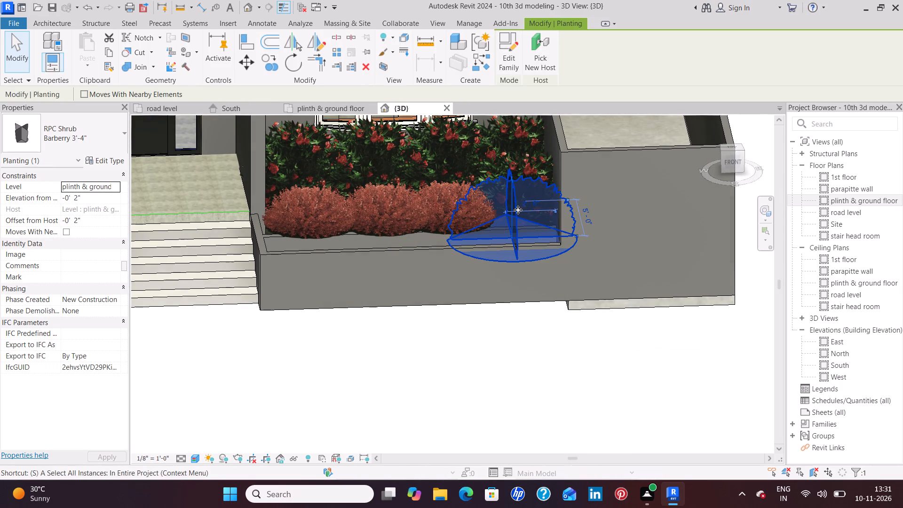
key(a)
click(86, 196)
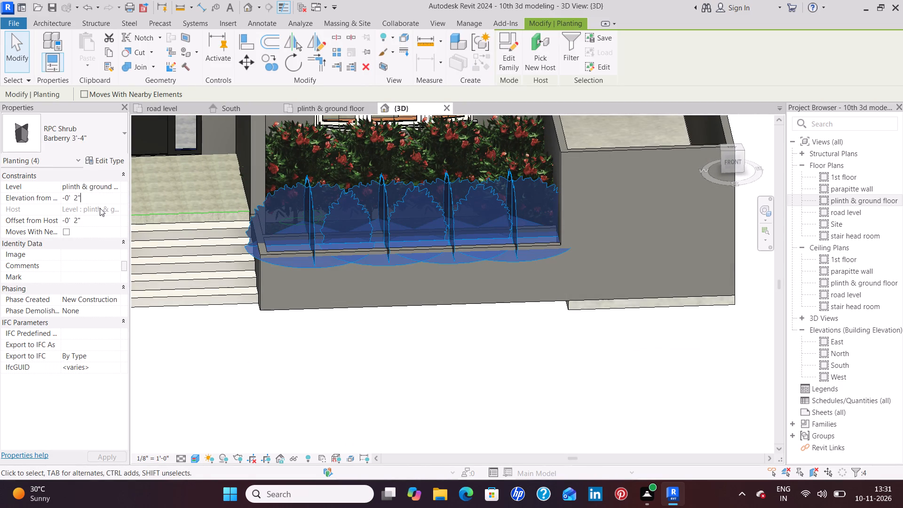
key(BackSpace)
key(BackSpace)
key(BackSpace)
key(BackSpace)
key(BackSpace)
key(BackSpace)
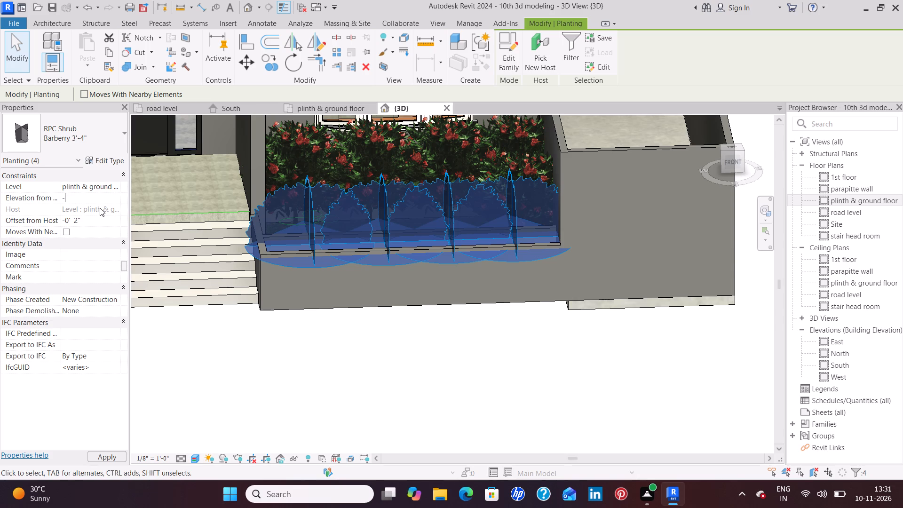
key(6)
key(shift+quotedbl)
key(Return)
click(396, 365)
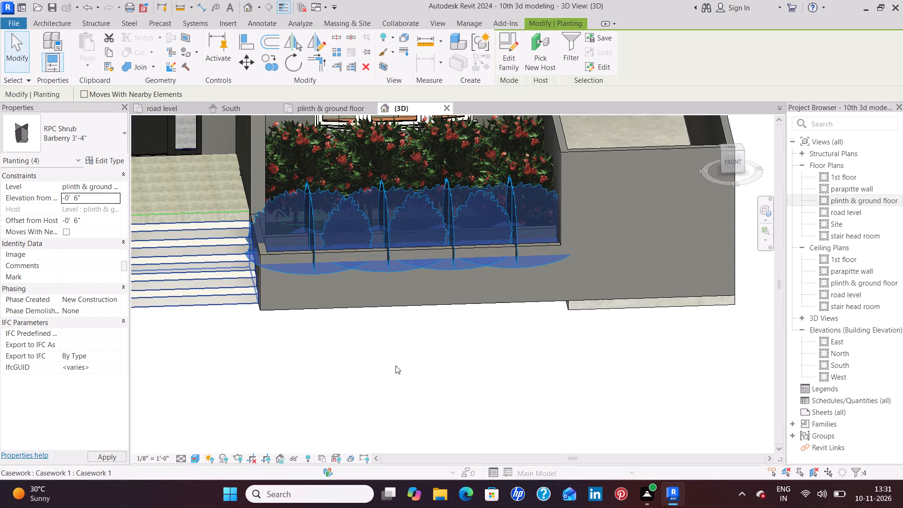
Select every Barberry shrub behind the east lawn's front wall and set the elevation from level to -8".
shift+middle_drag(445, 387, 440, 331)
shift+scroll(445, 387, up, 1)
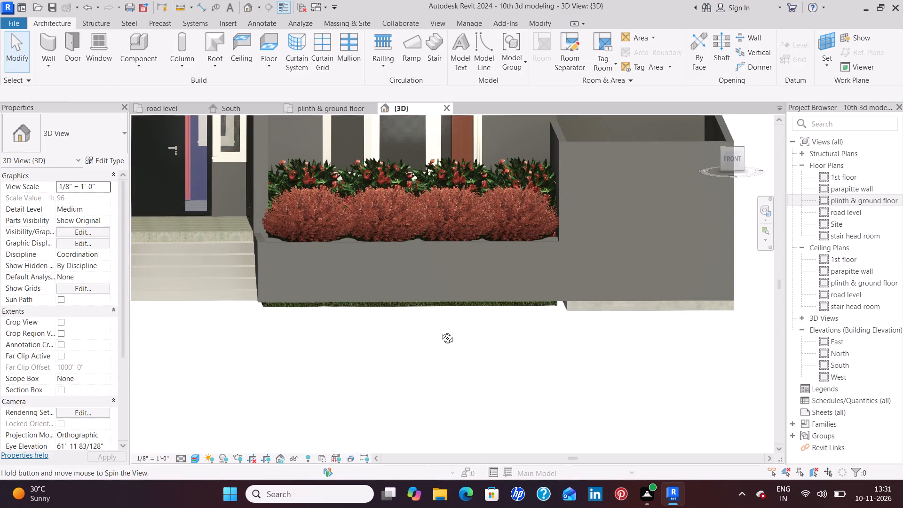
shift+middle_drag(440, 331, 440, 335)
scroll(403, 250, up, 4)
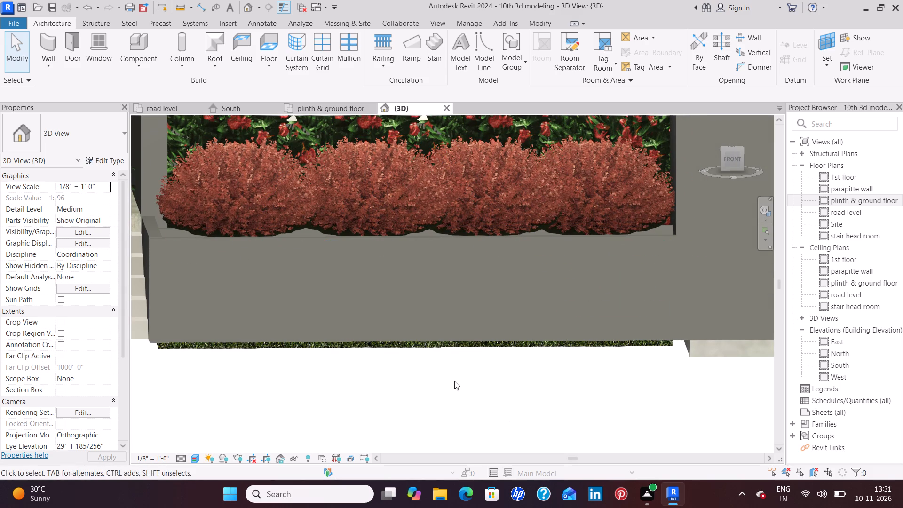
click(672, 237)
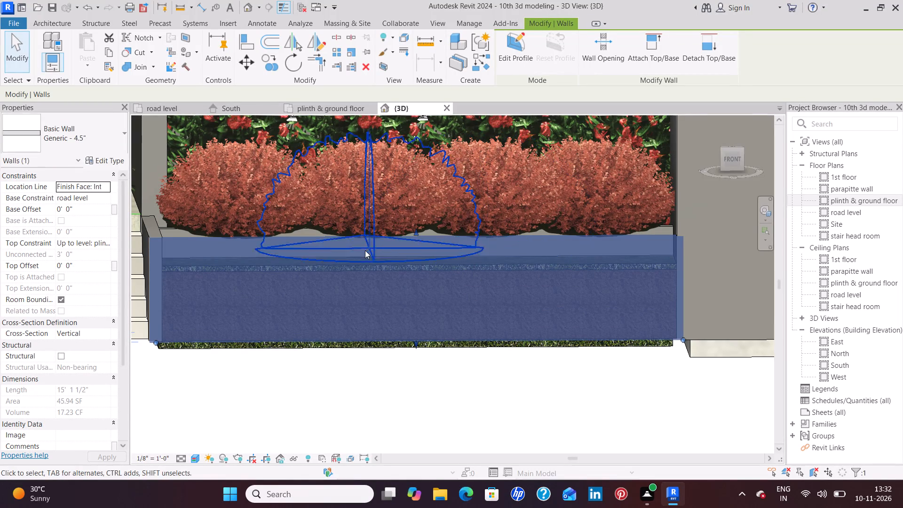
click(266, 206)
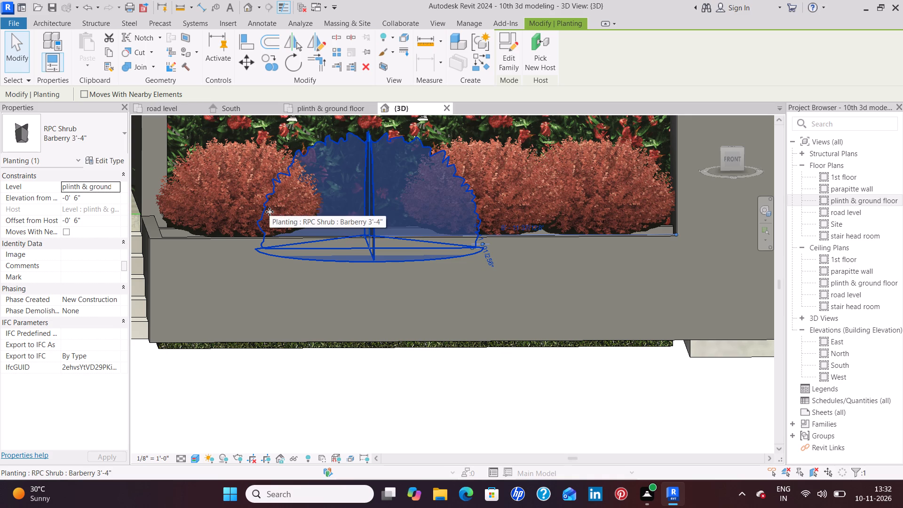
text(sa)
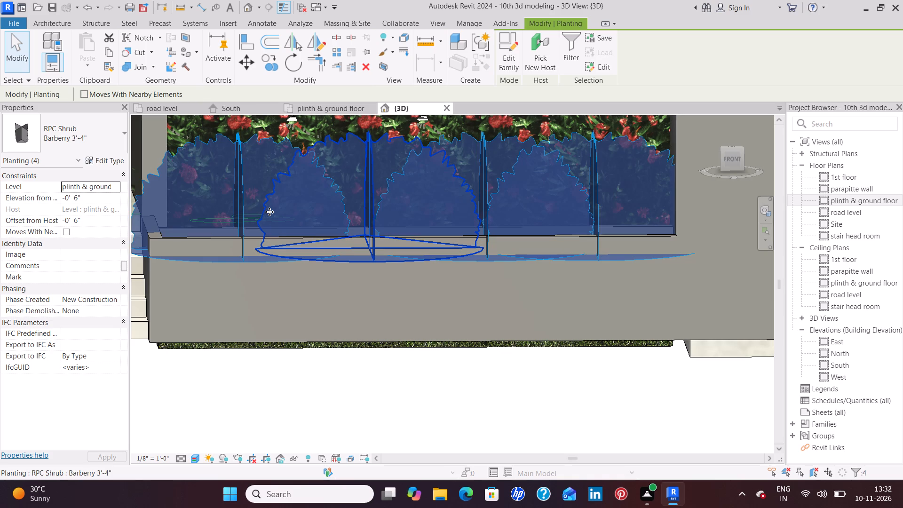
click(92, 199)
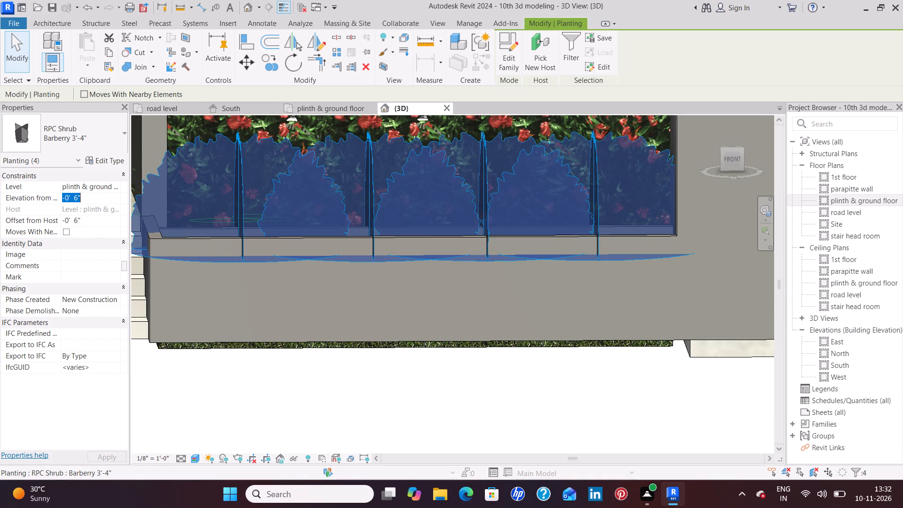
key(BackSpace)
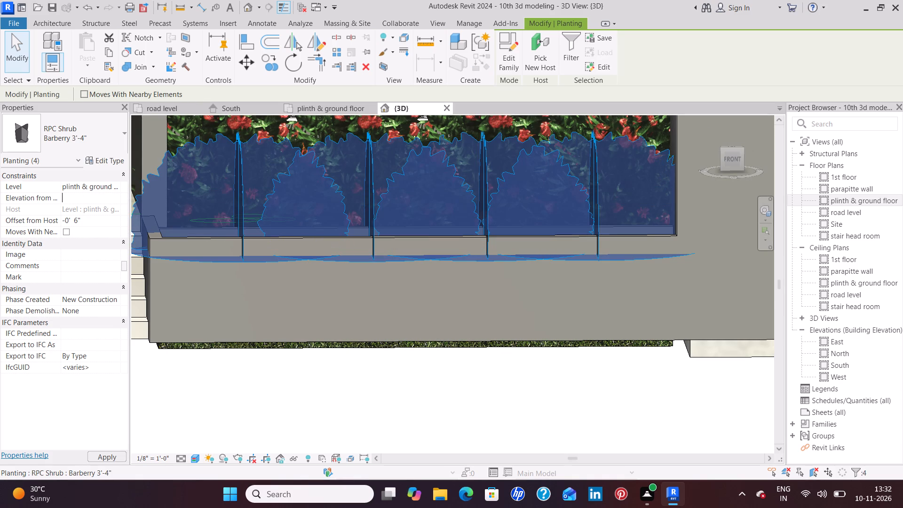
text(-8")
key(Return)
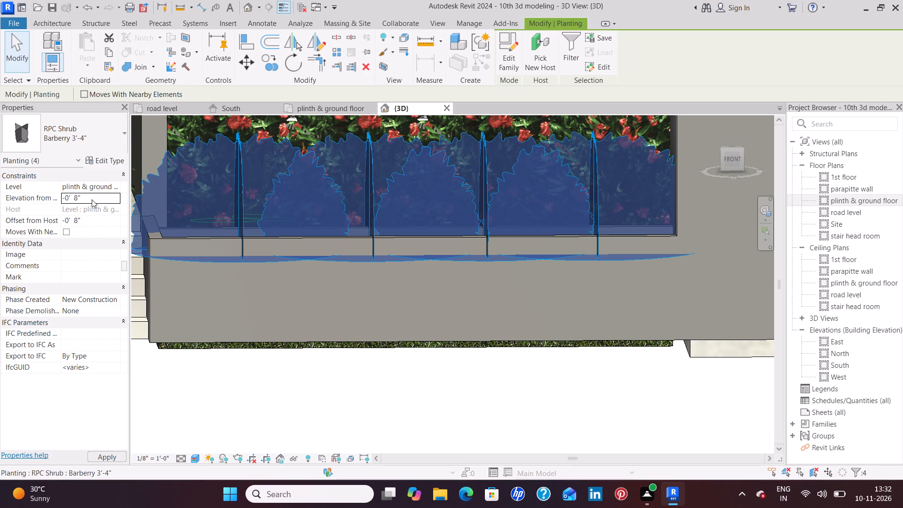
click(110, 456)
click(222, 408)
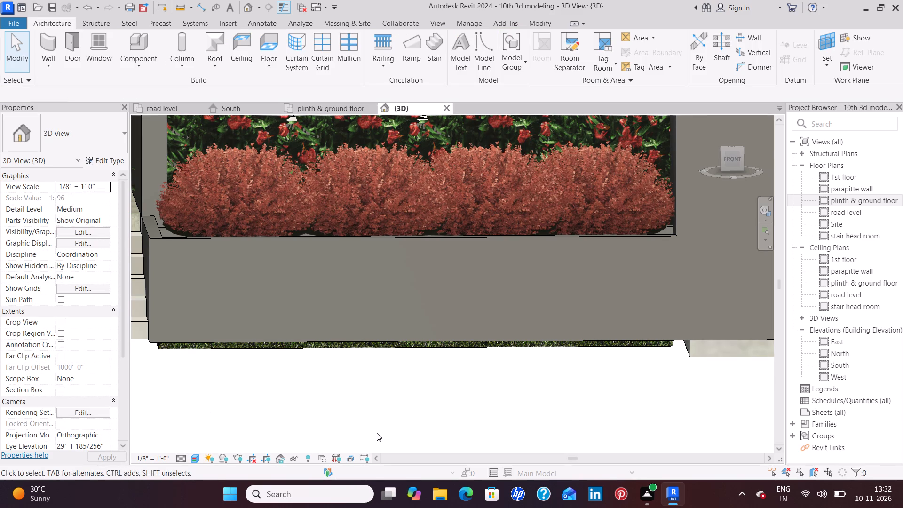
Examine the house exterior and lawn planting in 3D from the front, the right side and above.
scroll(377, 436, down, 3)
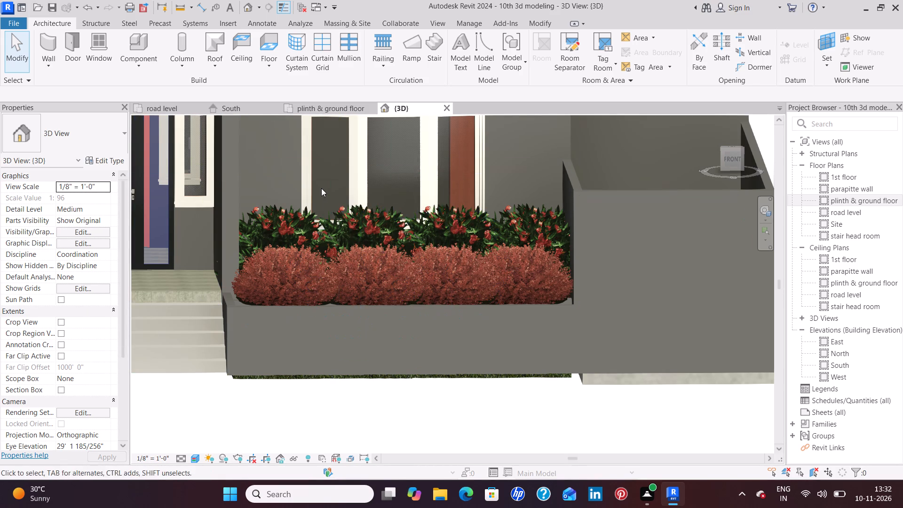
scroll(321, 188, down, 3)
scroll(520, 329, down, 3)
middle_drag(341, 366, 501, 363)
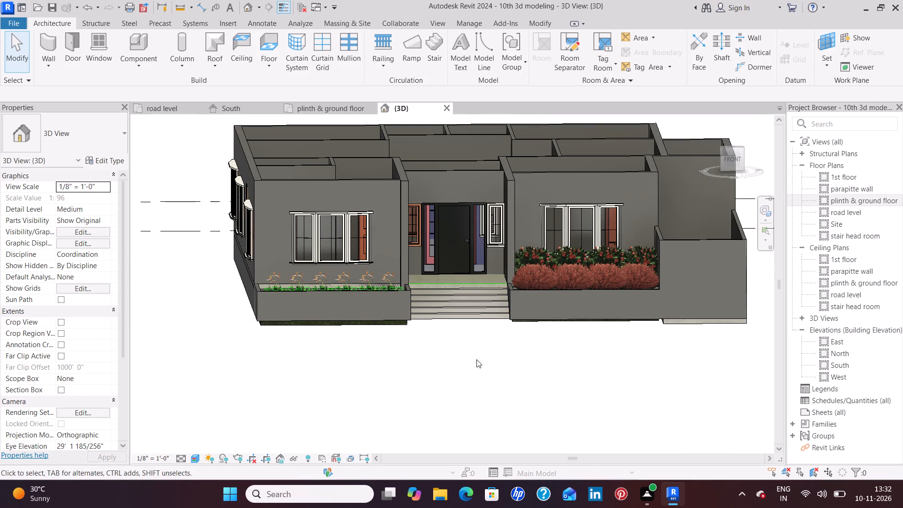
middle_drag(594, 356, 432, 381)
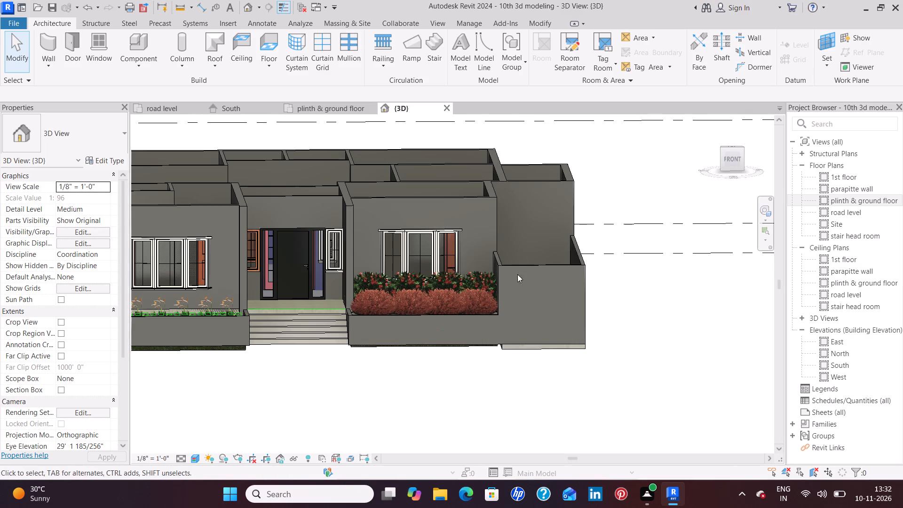
middle_drag(521, 222, 544, 350)
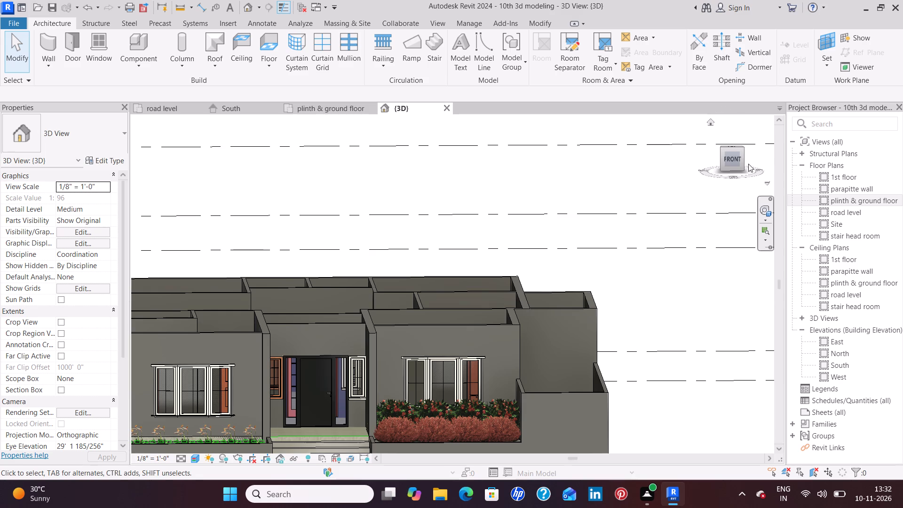
click(735, 163)
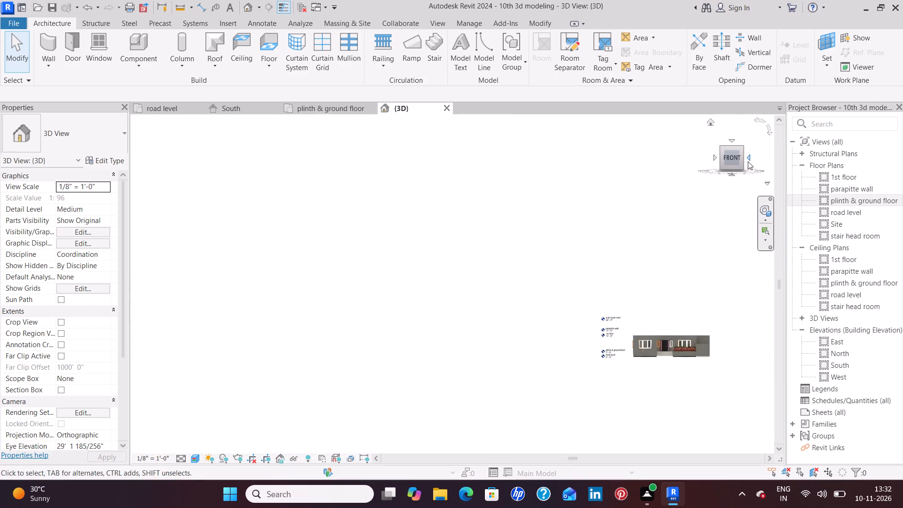
click(748, 155)
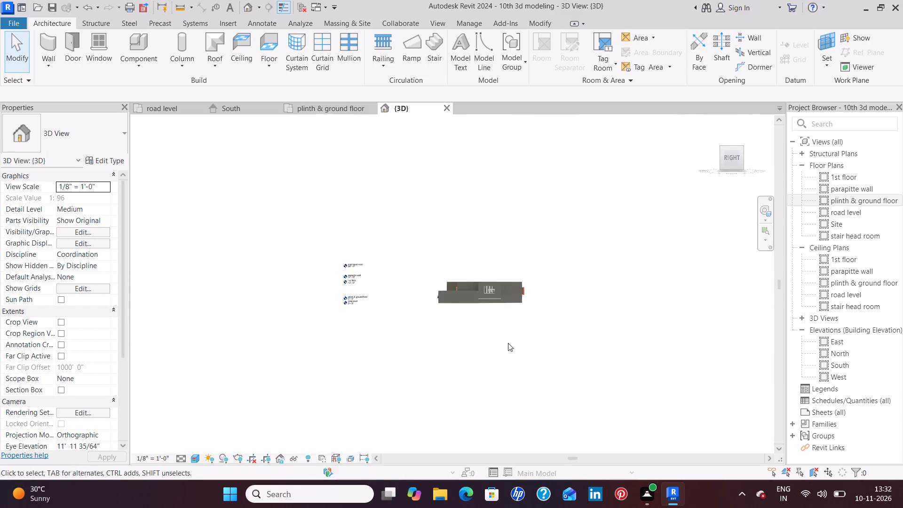
scroll(509, 343, up, 9)
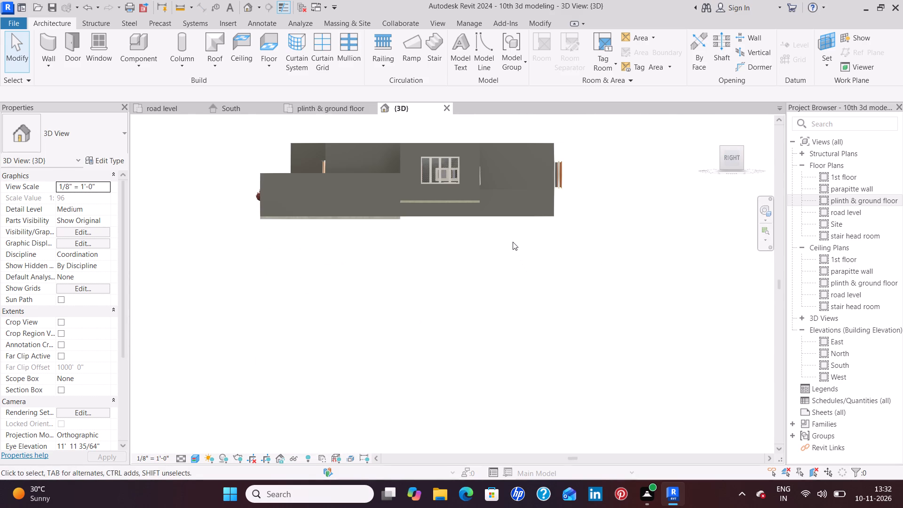
shift+middle_drag(513, 242, 527, 326)
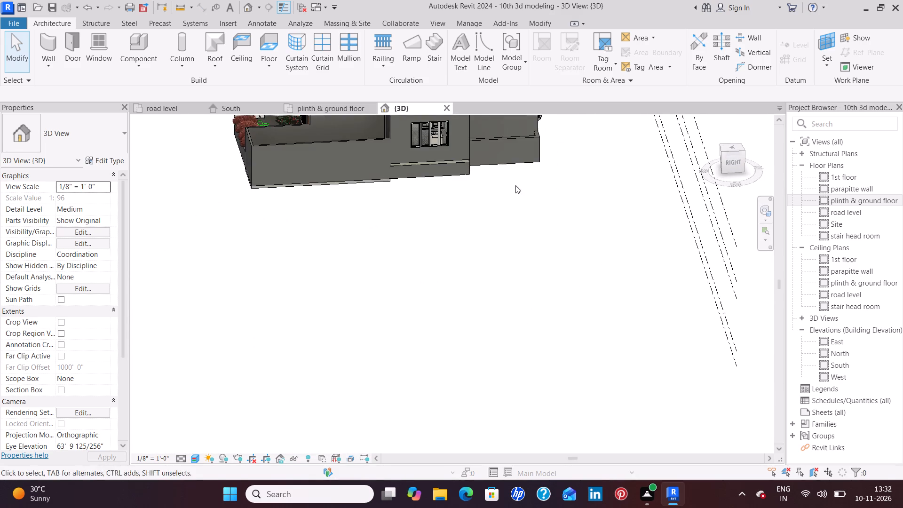
middle_drag(517, 184, 532, 319)
shift+middle_drag(541, 309, 548, 378)
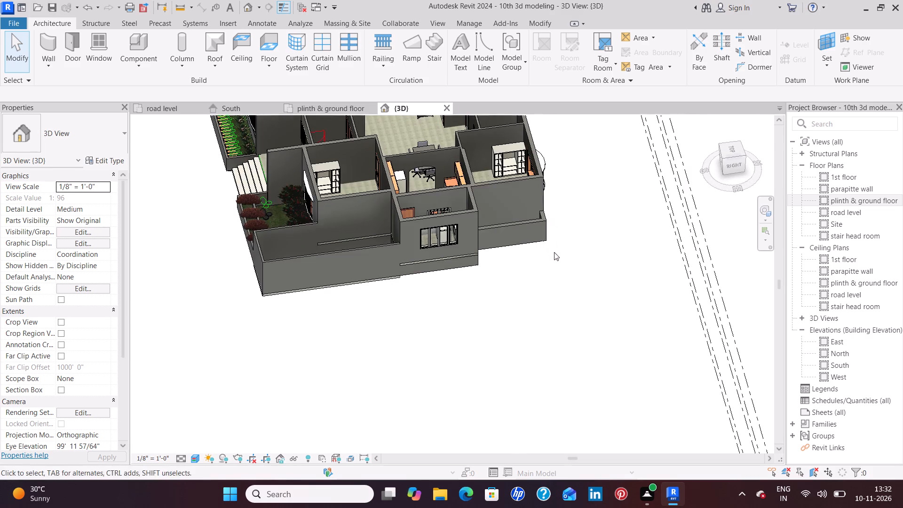
Set the unconnected height of the two low walls enclosing the narrow strip outside the northeast bedroom to 3' 0".
middle_drag(555, 248, 539, 341)
shift+middle_drag(547, 285, 545, 374)
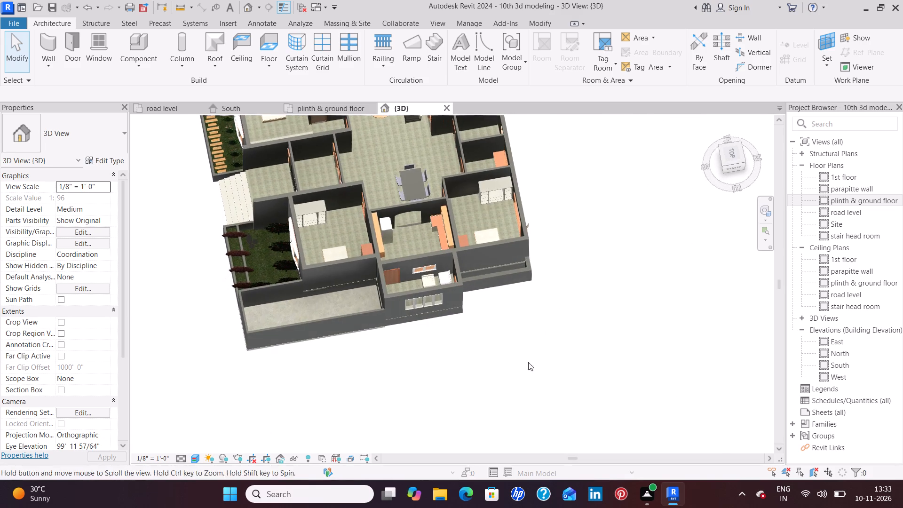
shift+middle_drag(546, 237, 550, 267)
scroll(503, 266, up, 3)
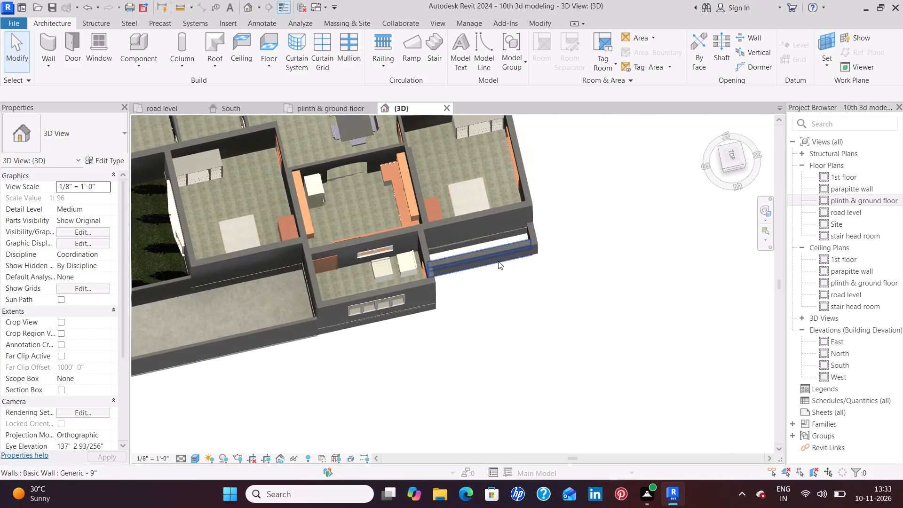
scroll(496, 262, up, 3)
click(510, 251)
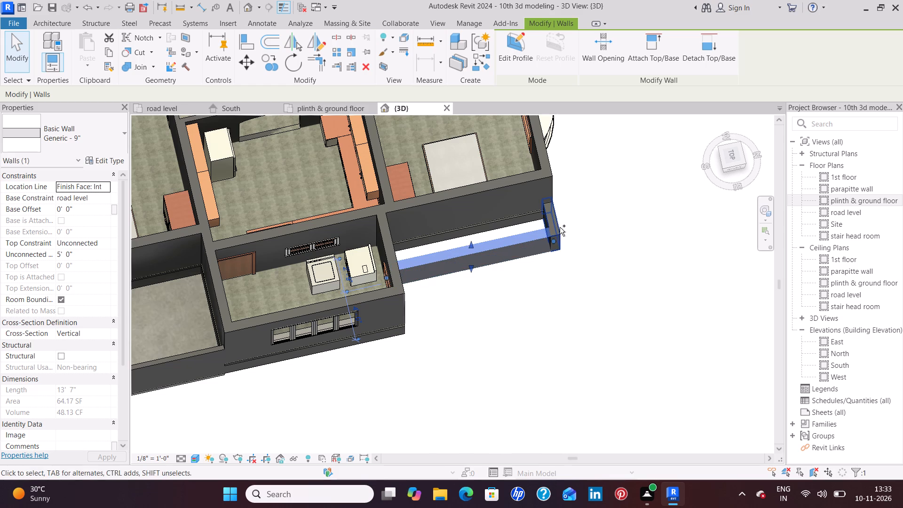
ctrl+click(560, 227)
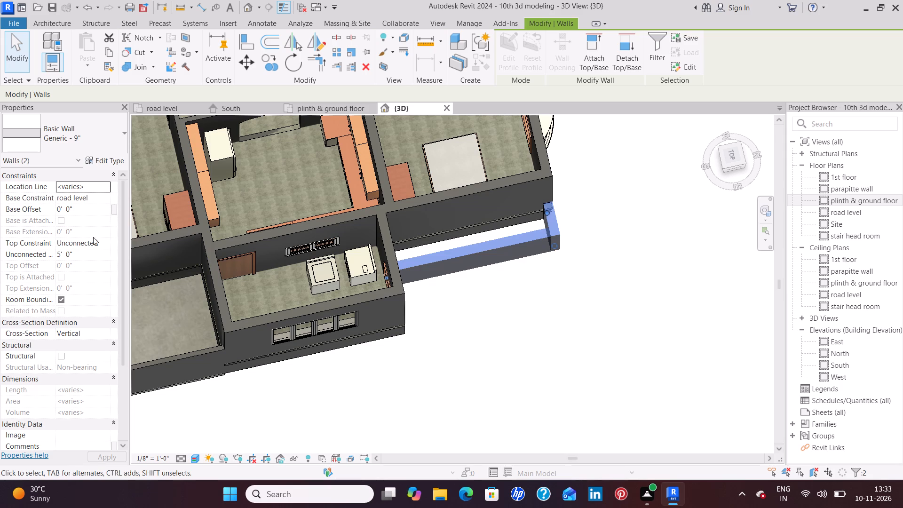
click(95, 253)
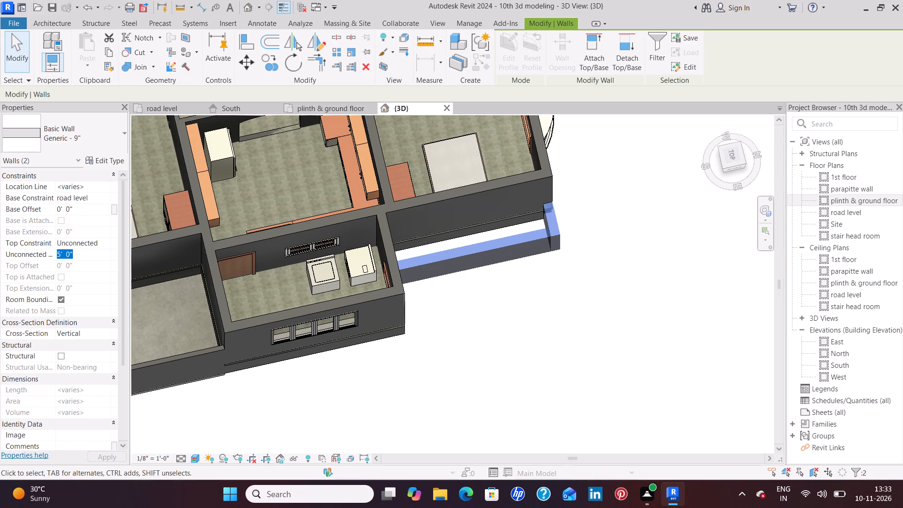
key(BackSpace)
key(3)
key(apostrophe)
key(Return)
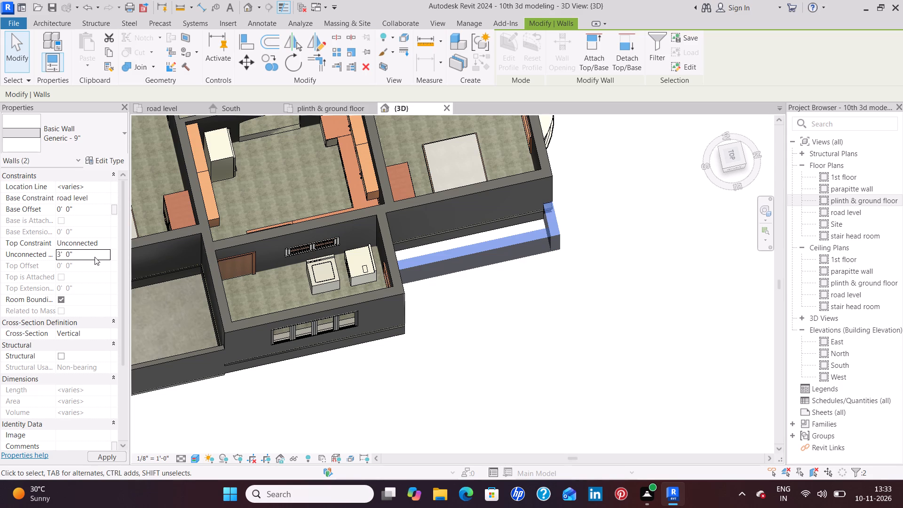
click(108, 453)
click(465, 367)
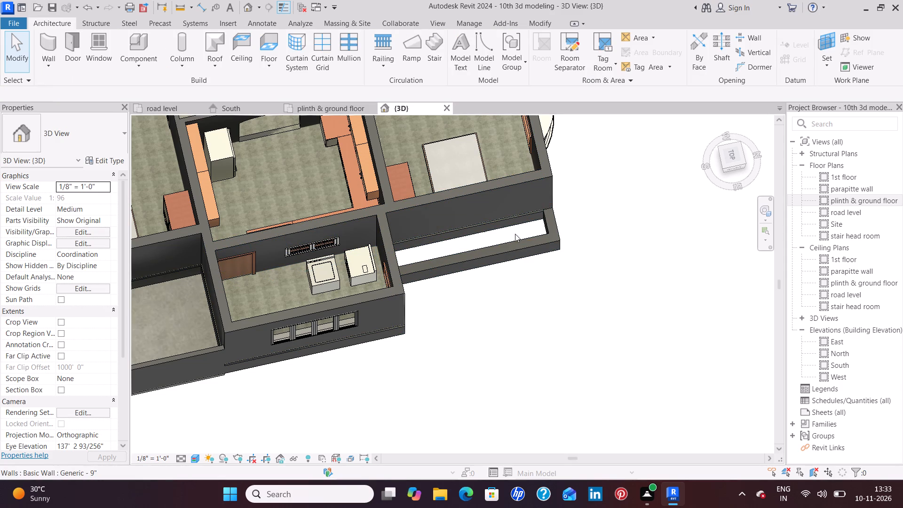
On the road level plan, start a floor and duplicate its Generic - 6" -3 type as Generic - 6" -3 2.
middle_drag(521, 274, 481, 288)
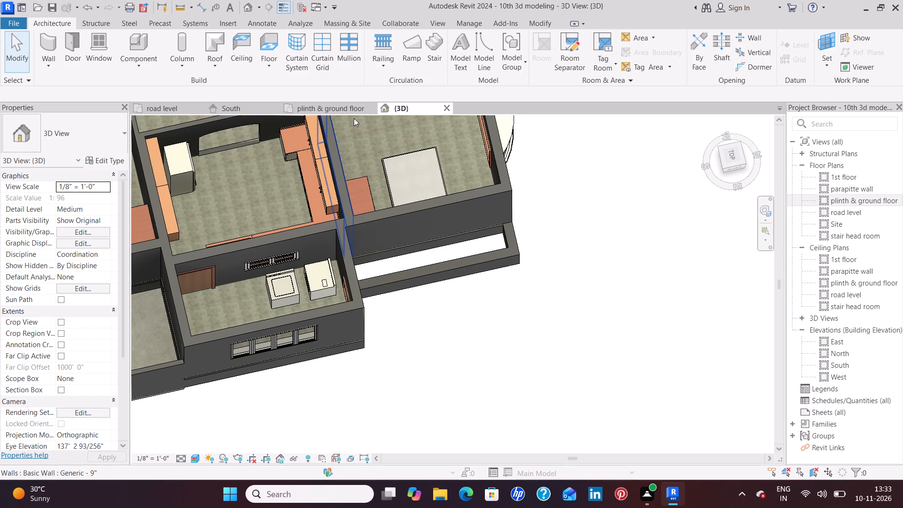
click(335, 110)
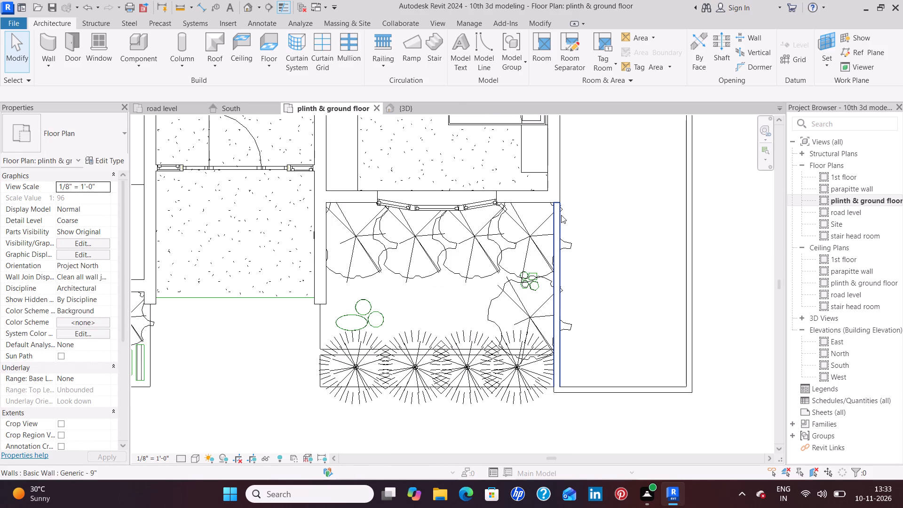
click(169, 106)
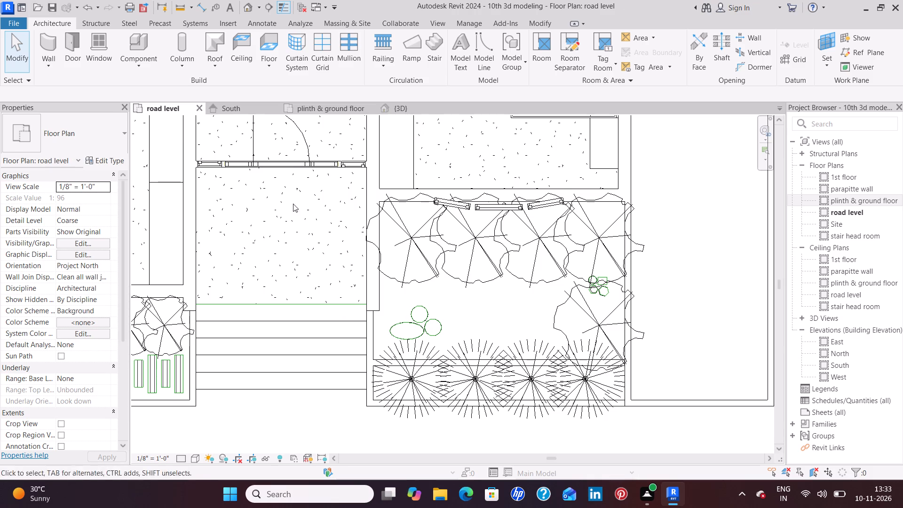
scroll(477, 188, down, 4)
middle_drag(605, 159, 589, 364)
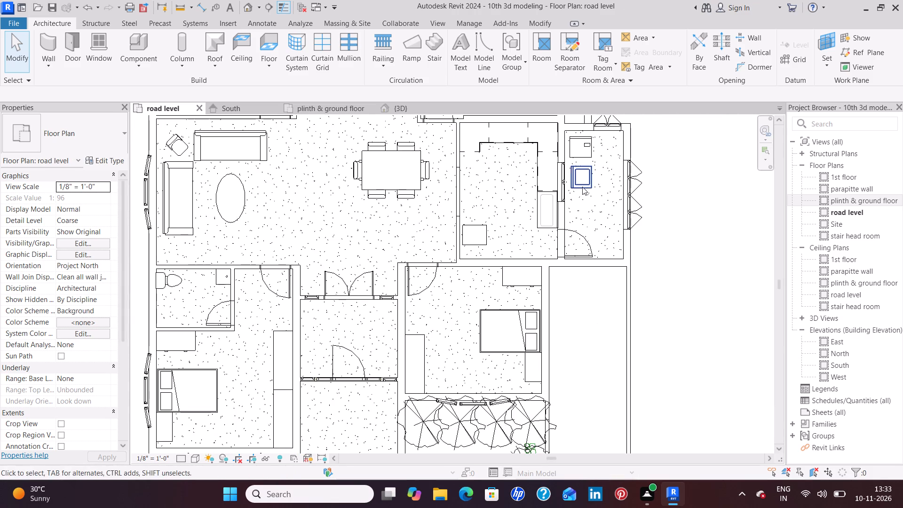
middle_drag(580, 187, 589, 328)
scroll(586, 214, up, 3)
middle_drag(576, 198, 568, 258)
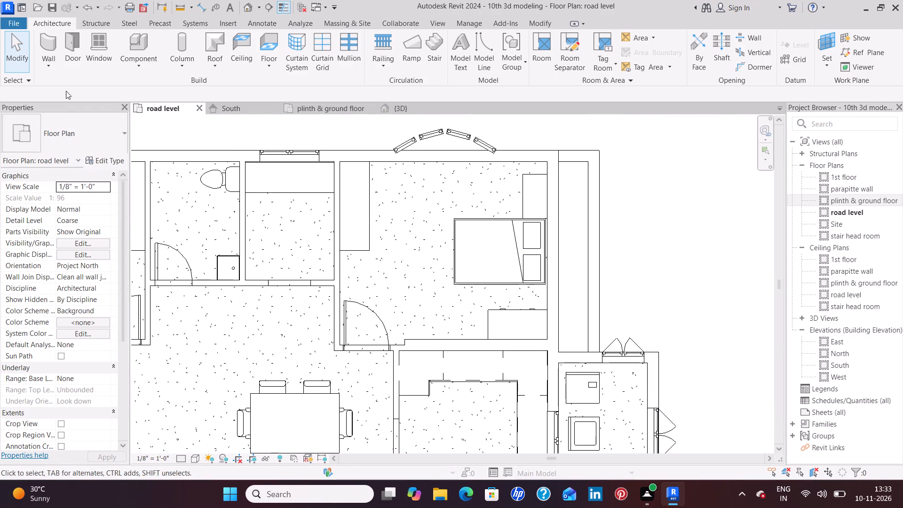
click(260, 38)
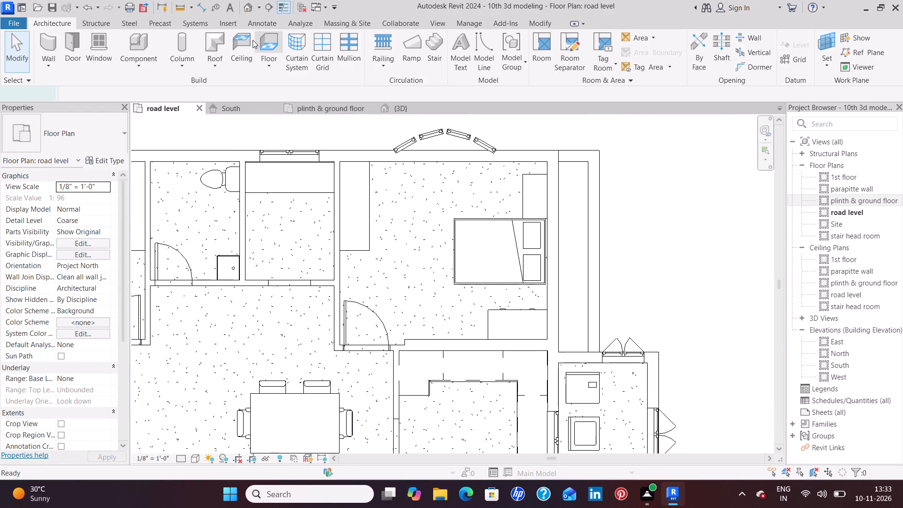
click(104, 159)
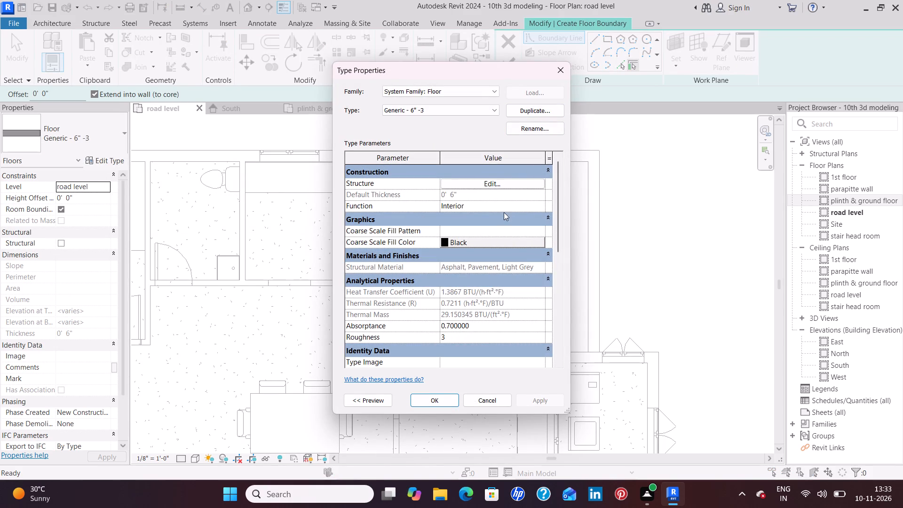
click(508, 106)
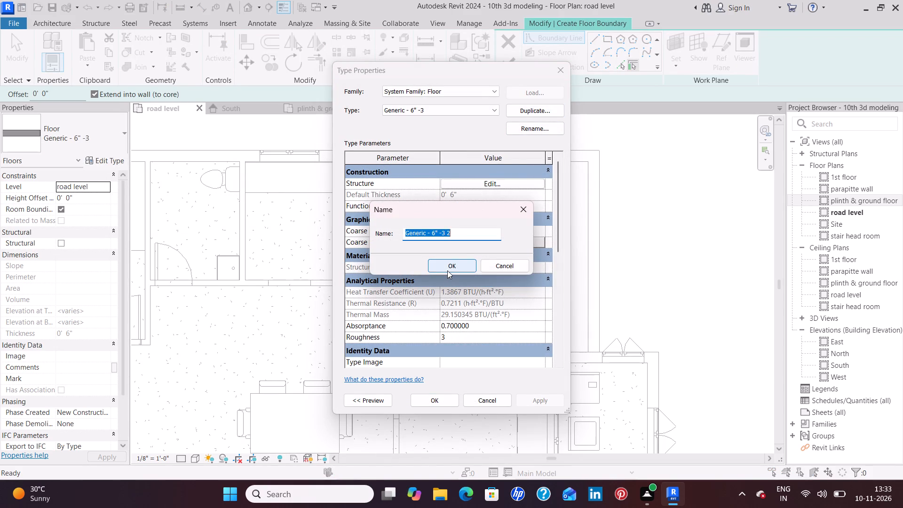
click(447, 270)
Assign the Grass material to the duplicated floor type's structure layer.
click(500, 184)
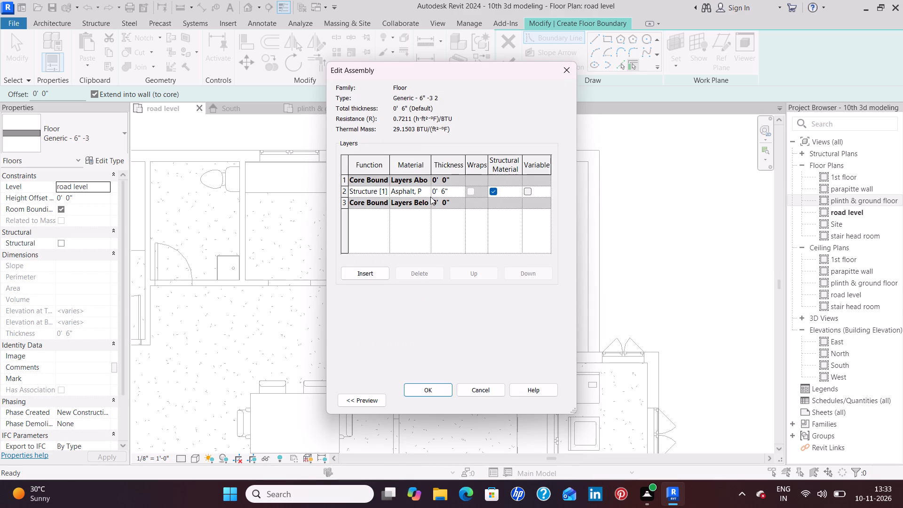
click(428, 192)
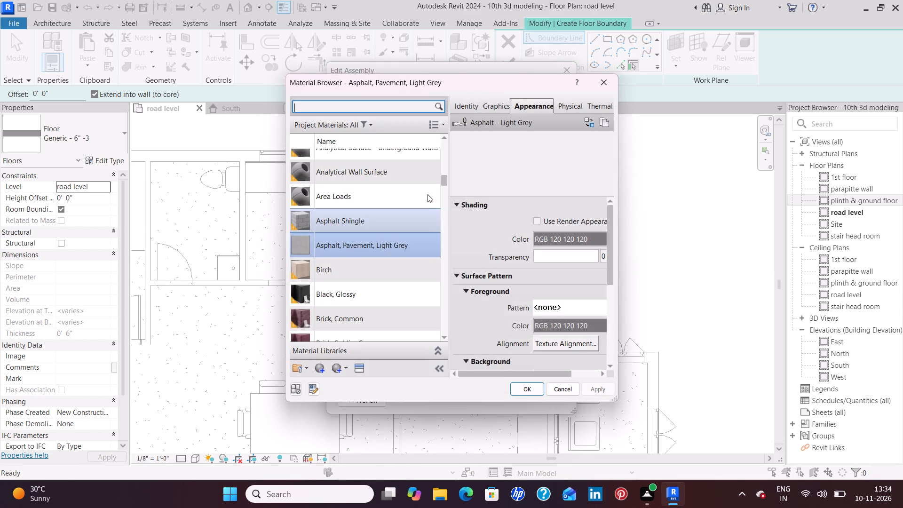
scroll(393, 279, down, 5)
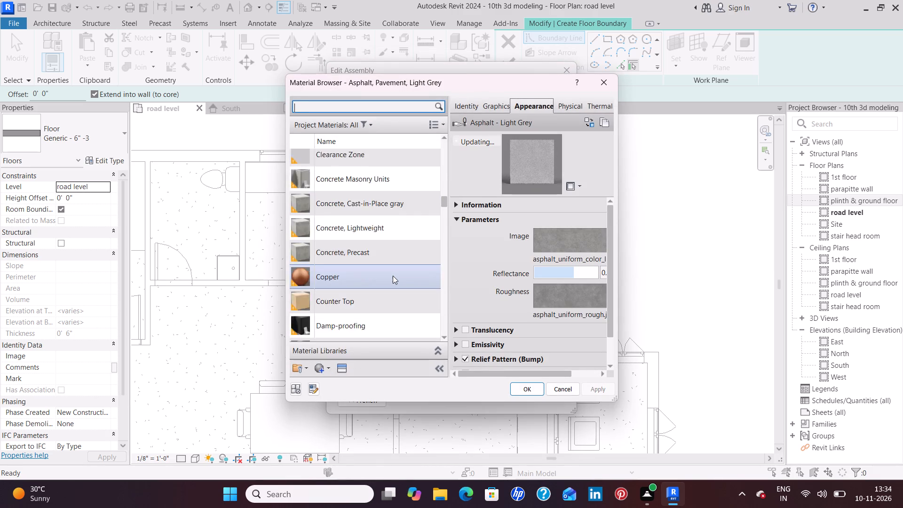
scroll(393, 276, down, 6)
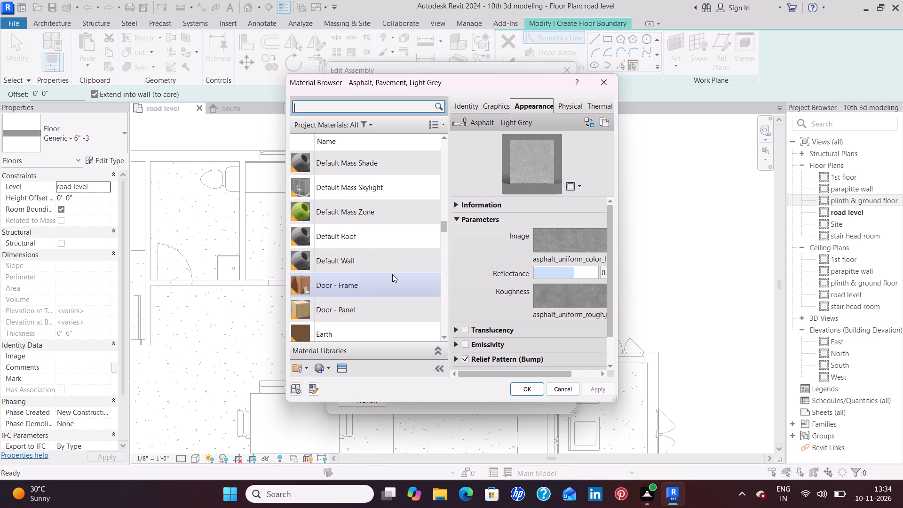
scroll(392, 274, down, 3)
click(373, 315)
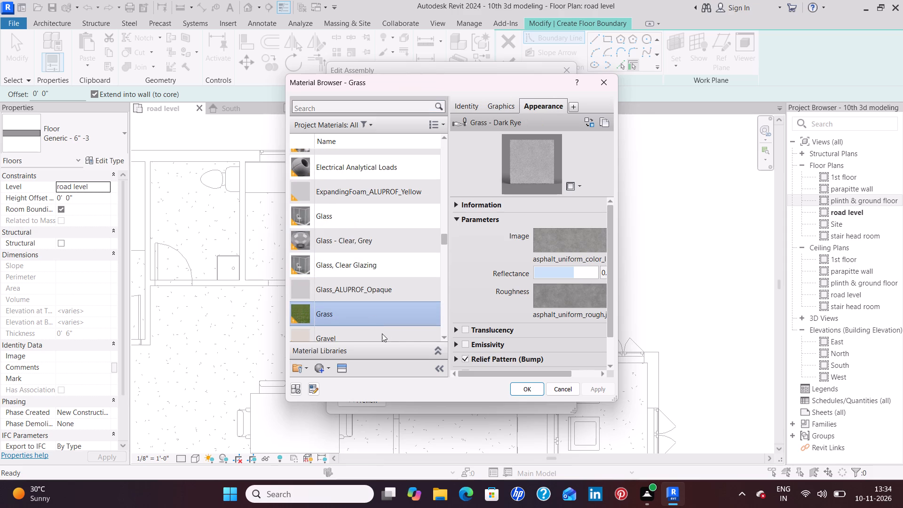
click(525, 389)
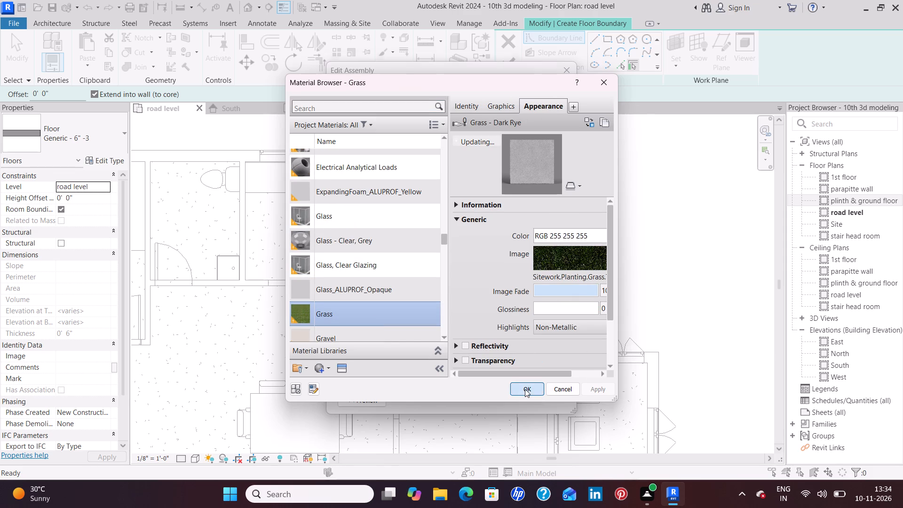
click(427, 386)
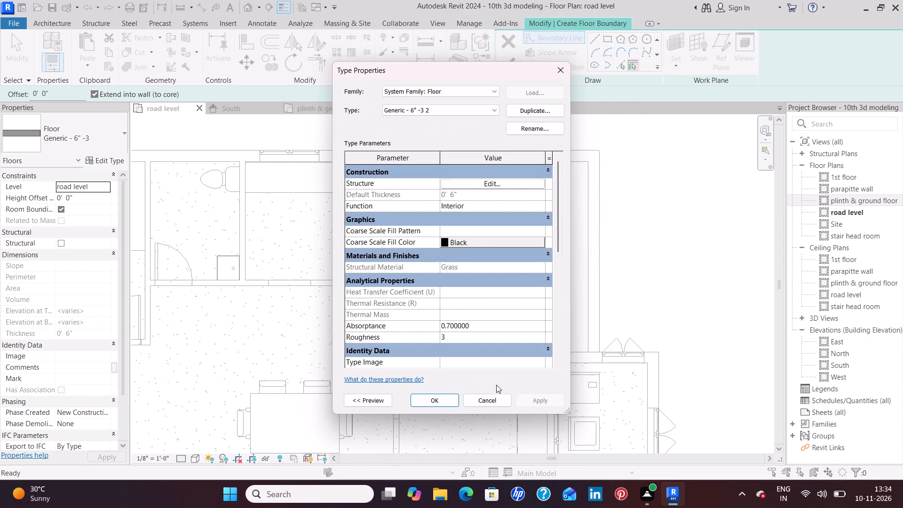
click(541, 402)
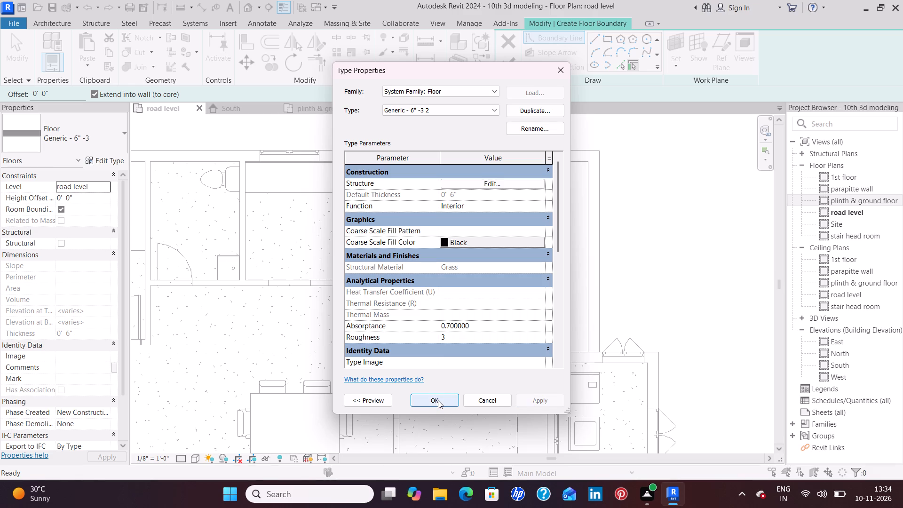
click(438, 400)
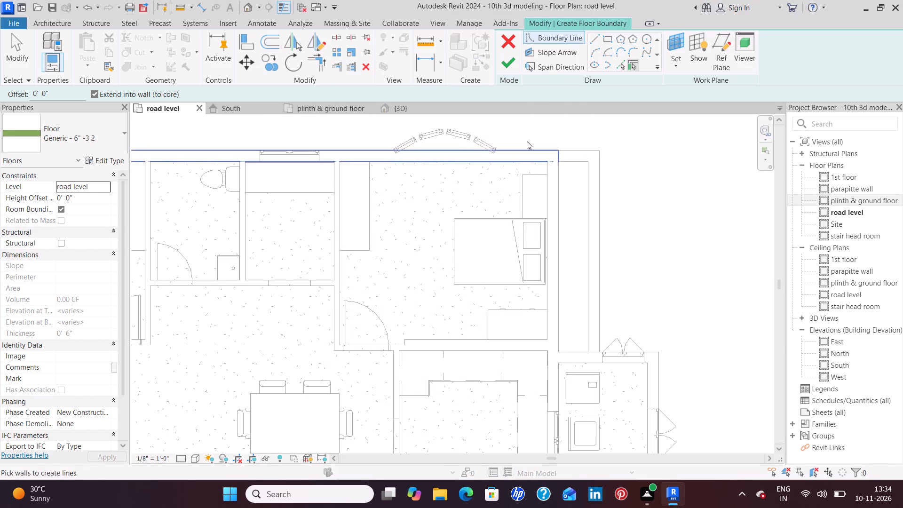
Sketch a rectangular grass floor 2' 0" wide filling the strip between the northeast bedroom and the low outer walls, and finish it.
click(606, 38)
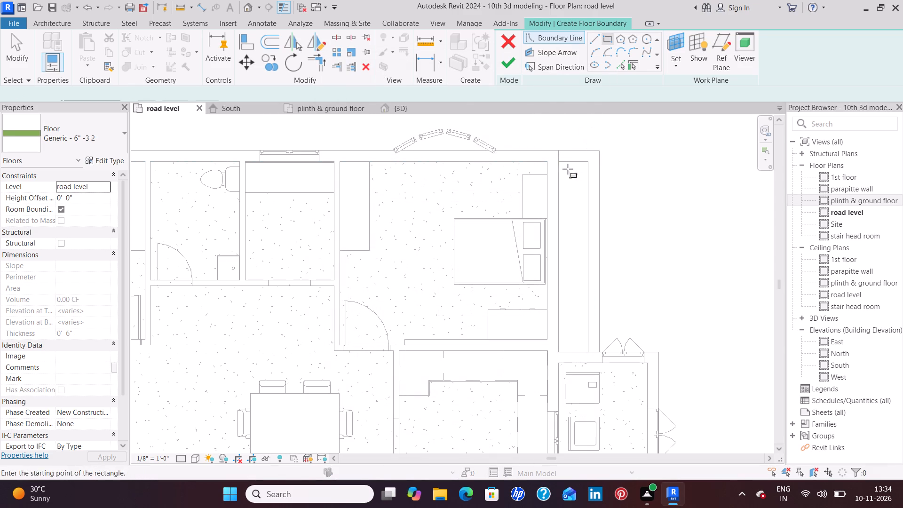
click(560, 165)
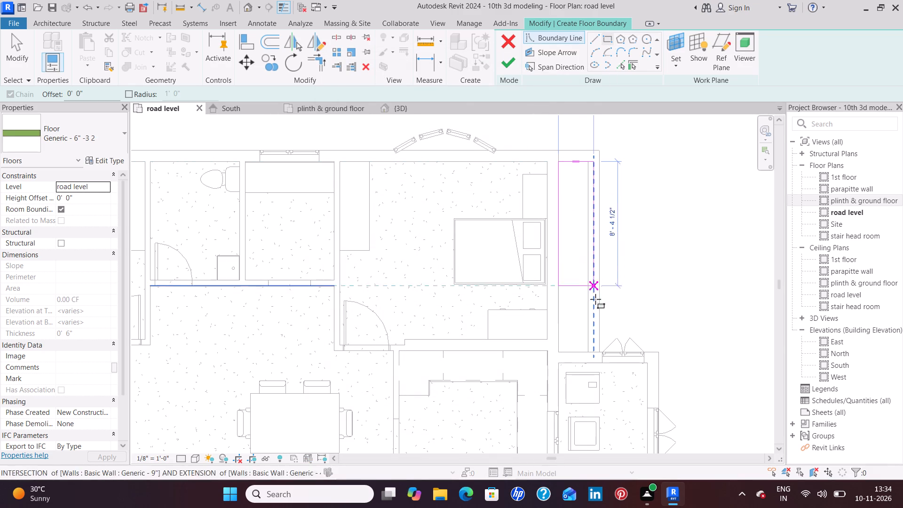
click(593, 350)
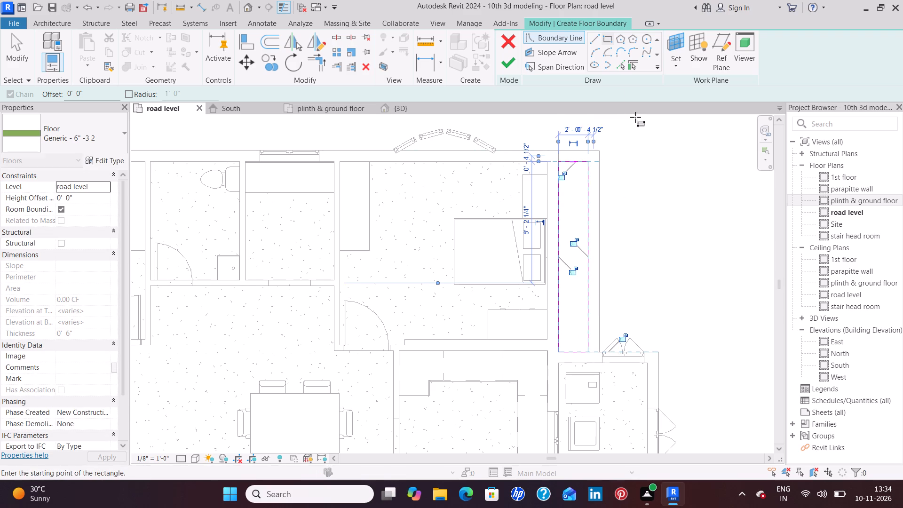
click(507, 62)
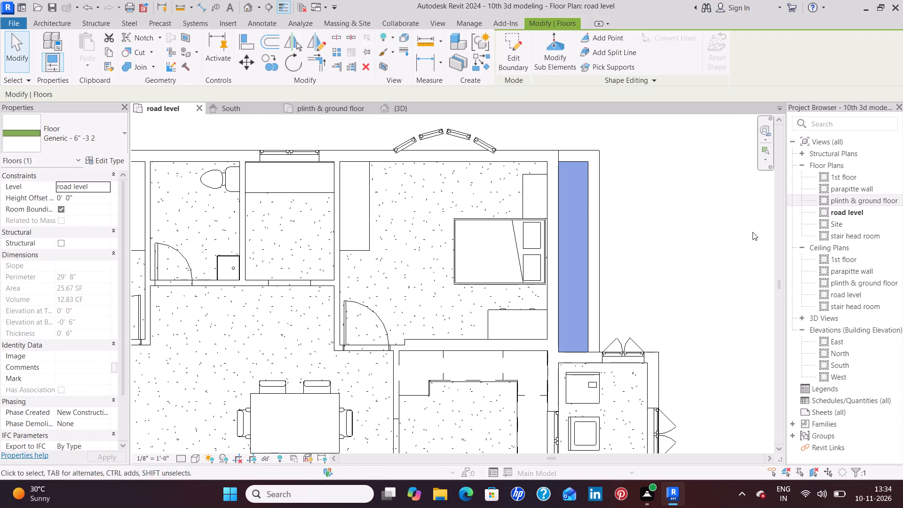
click(749, 233)
Start placing a component with the RPC Plant - Tropical Japanese Fern - 2.5' type and an elevation from level of 0' 5".
scroll(639, 276, down, 3)
middle_drag(652, 259, 613, 247)
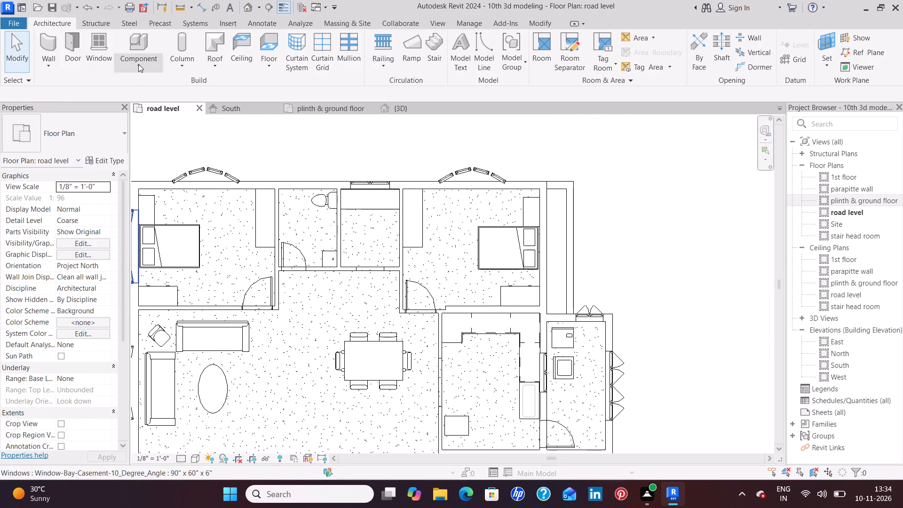
click(137, 48)
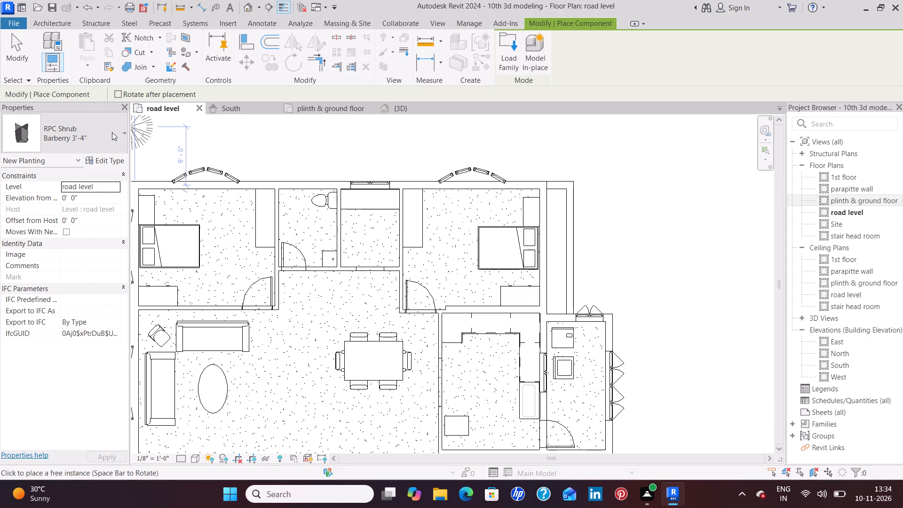
click(112, 132)
scroll(86, 278, up, 1)
scroll(86, 278, down, 1)
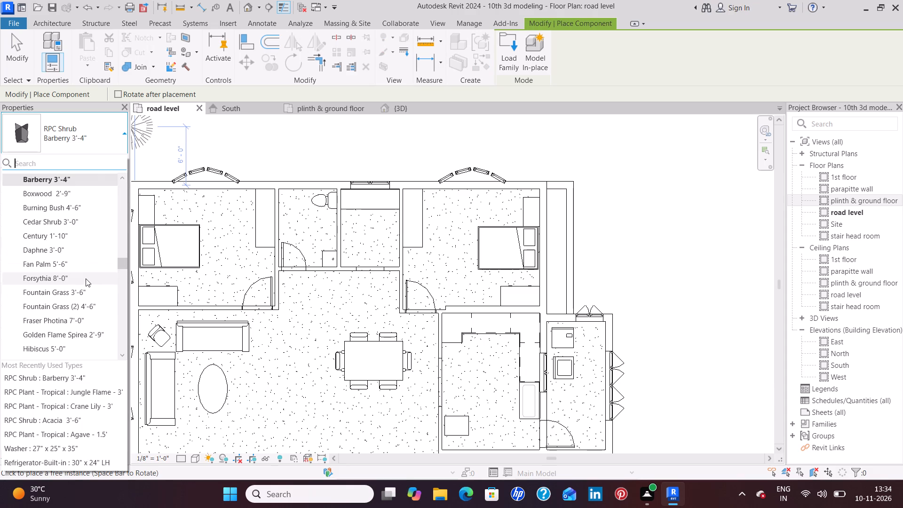
scroll(85, 278, up, 4)
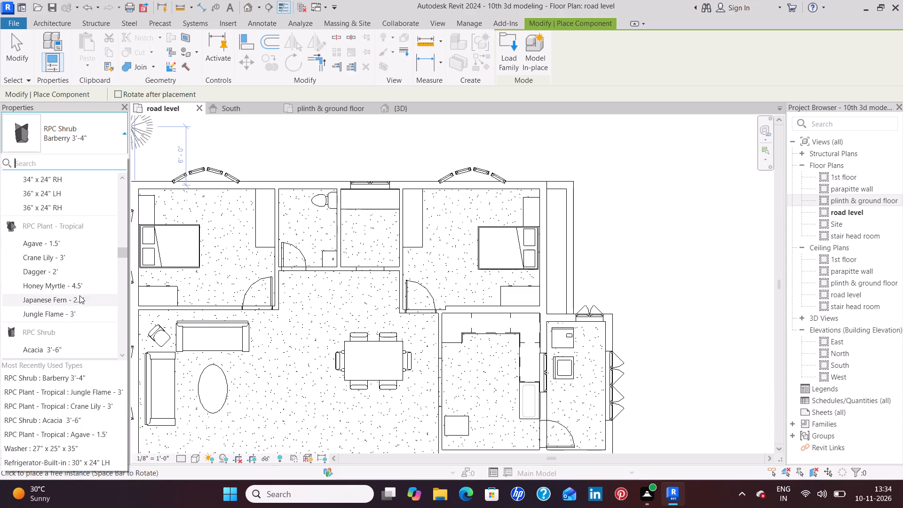
scroll(87, 307, up, 1)
scroll(82, 326, down, 1)
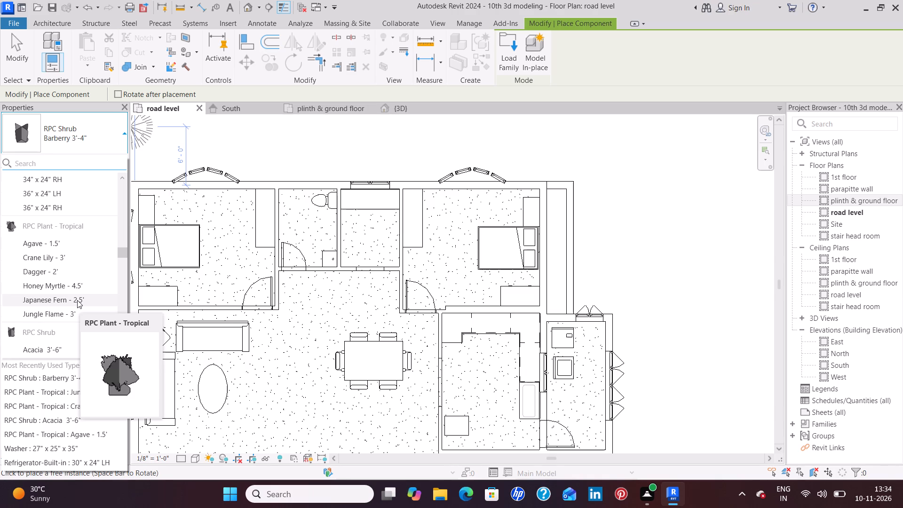
click(77, 300)
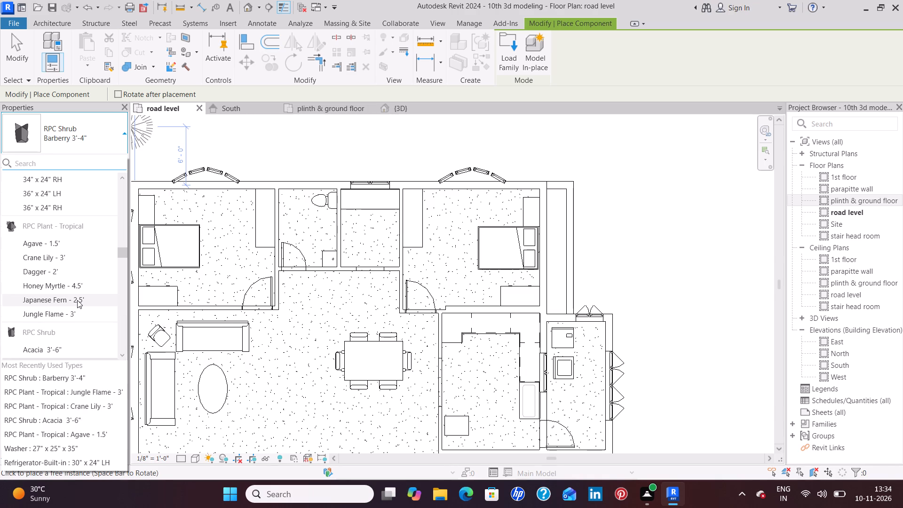
click(98, 199)
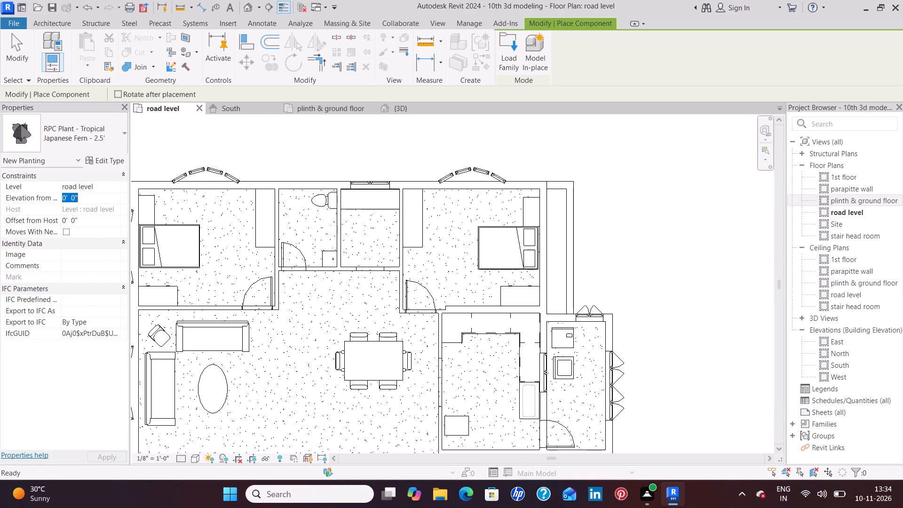
key(BackSpace)
key(5)
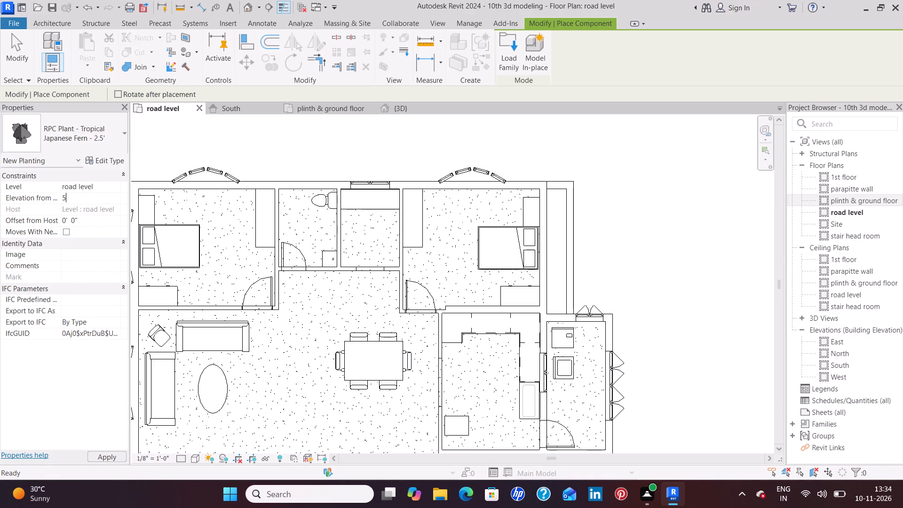
key(shift+quotedbl)
key(Return)
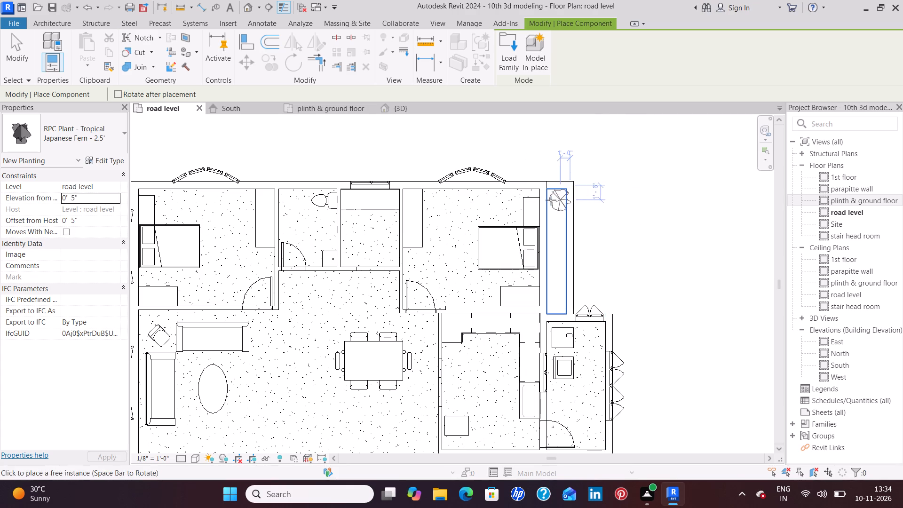
Place six Japanese ferns in a north-south row along the grass strip, about 1' 4" from the outer wall, and end placement.
scroll(557, 199, up, 5)
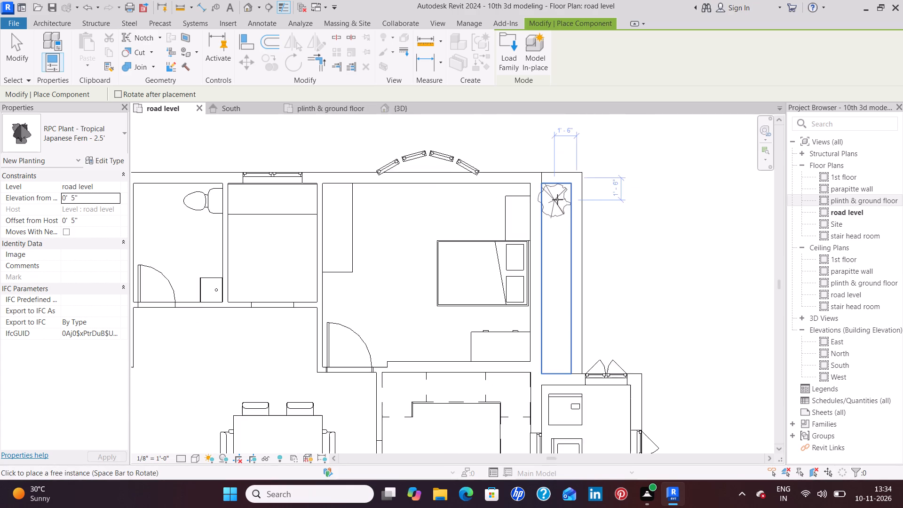
scroll(557, 199, up, 3)
click(557, 200)
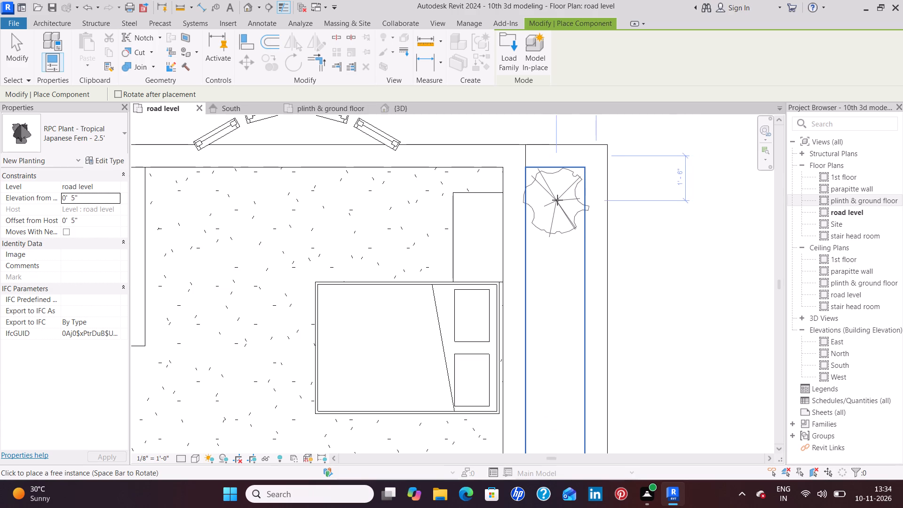
click(561, 267)
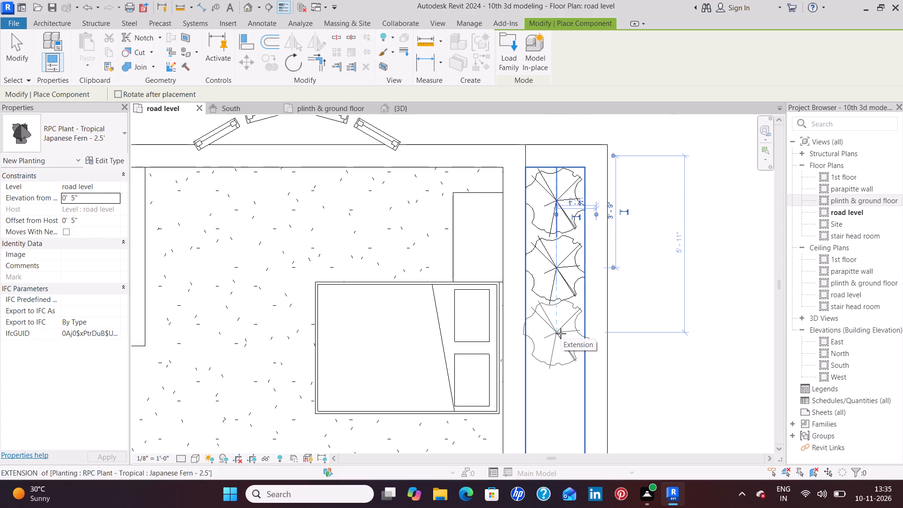
click(561, 334)
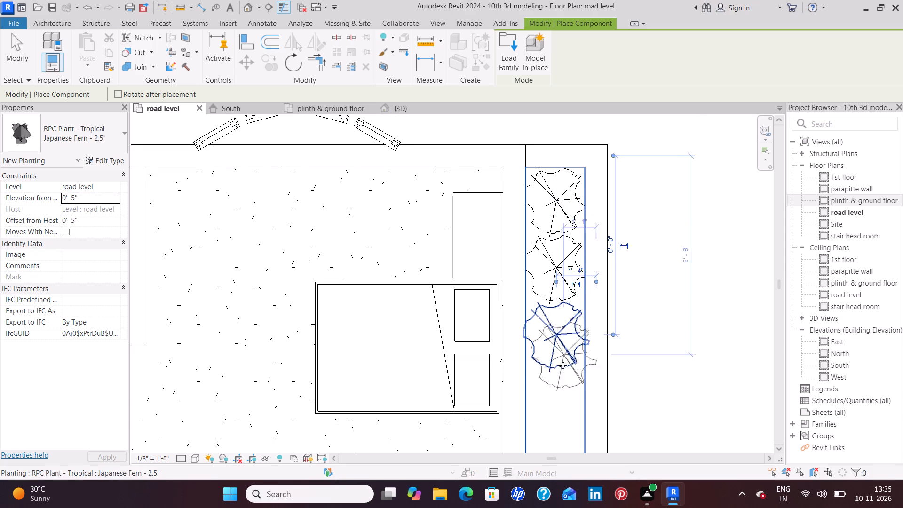
middle_drag(555, 391, 528, 215)
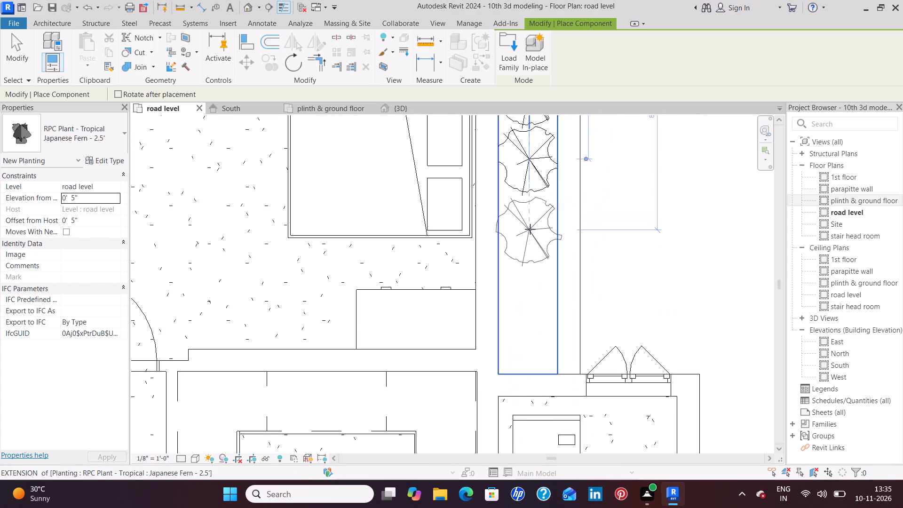
click(533, 227)
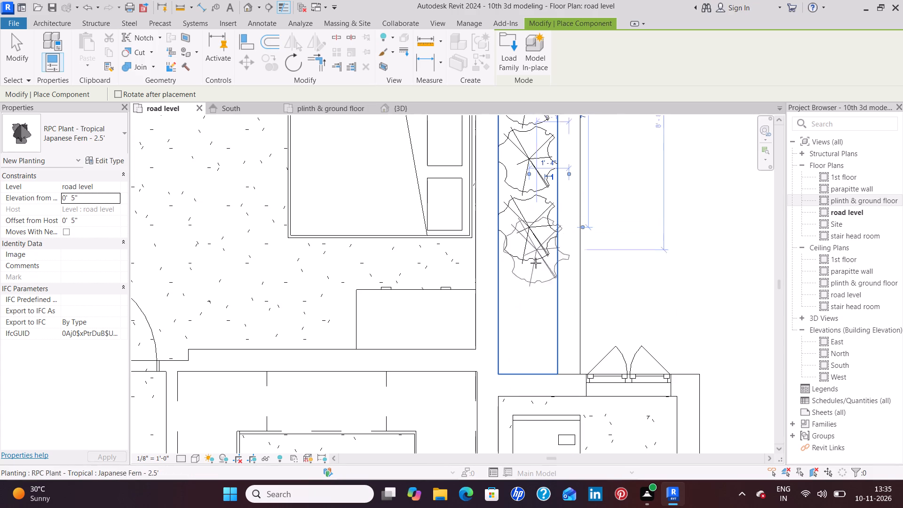
click(533, 294)
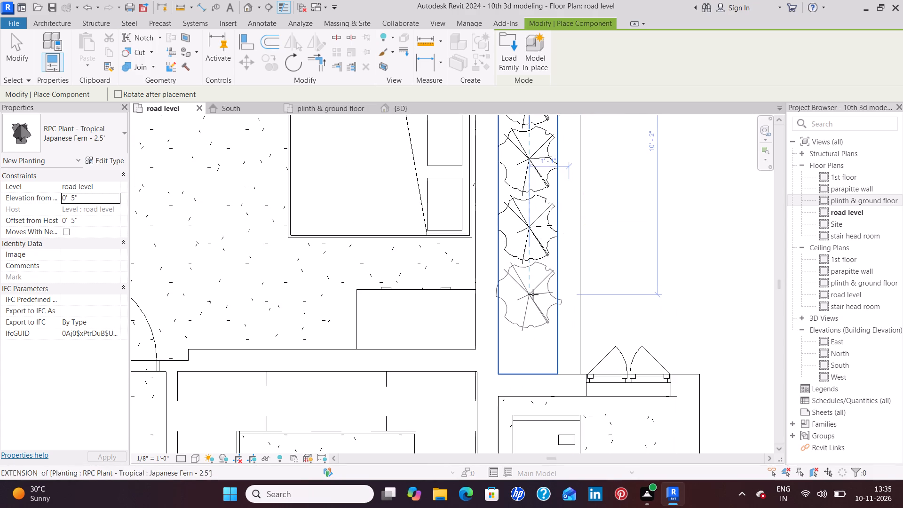
click(529, 342)
key(Escape)
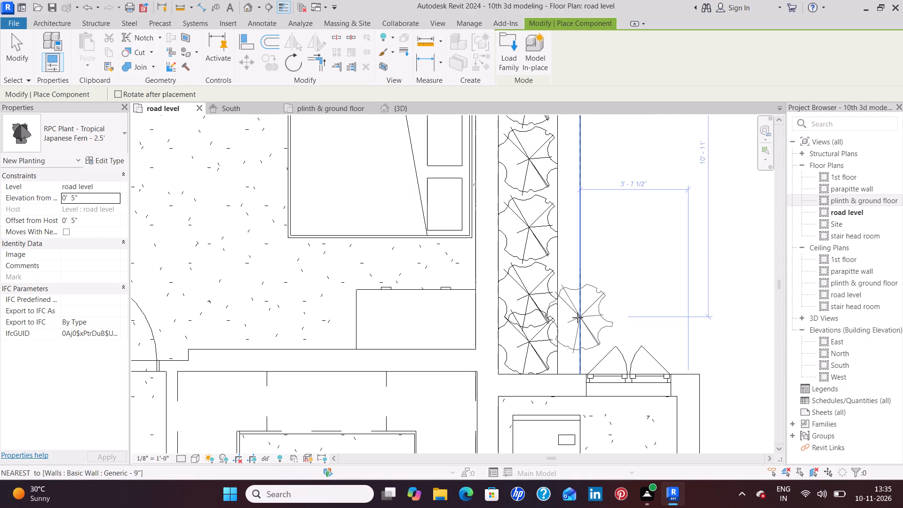
key(Escape)
Nudge the fourth and fifth ferns from the north end northward, bringing the fifth to about 9' 8" from the north wall.
click(543, 294)
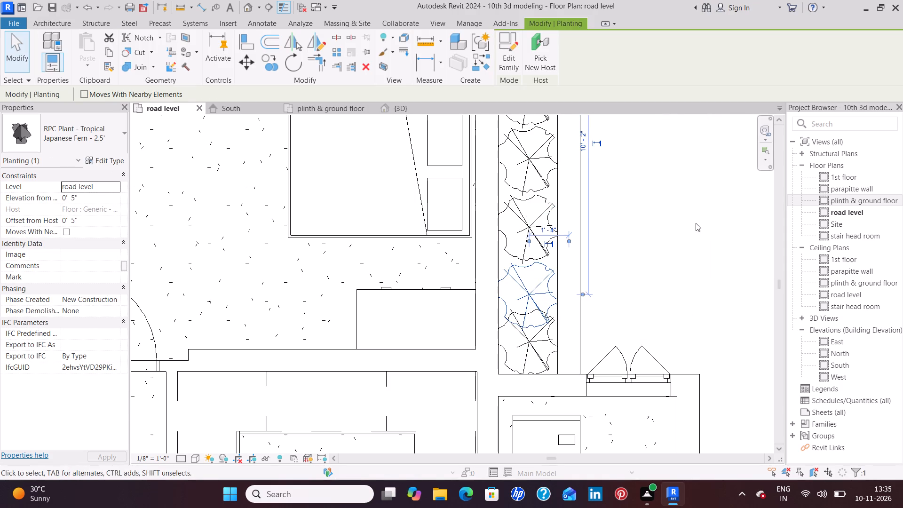
key(Up)
key(Up)
key(Up)
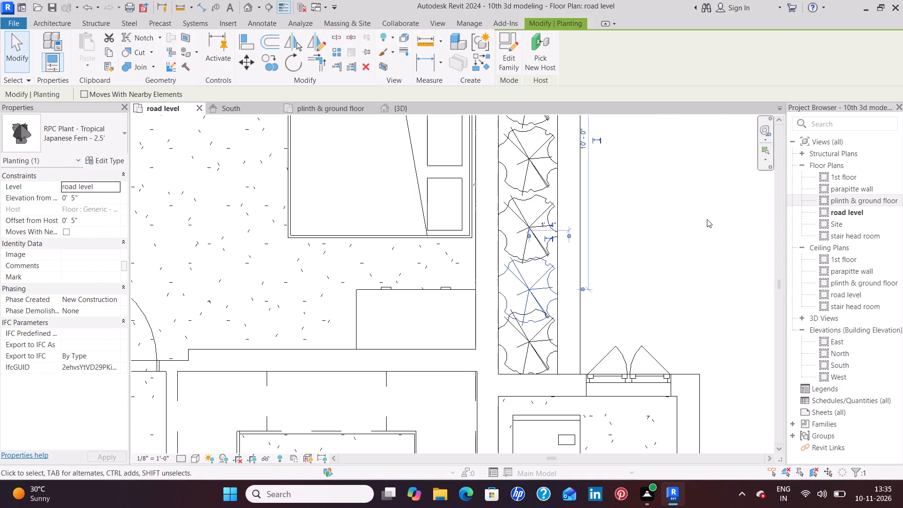
key(Up)
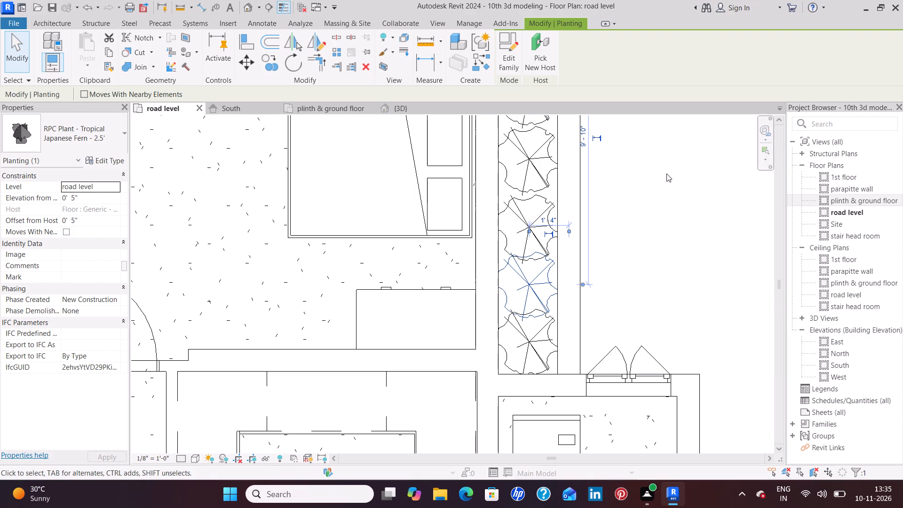
click(523, 219)
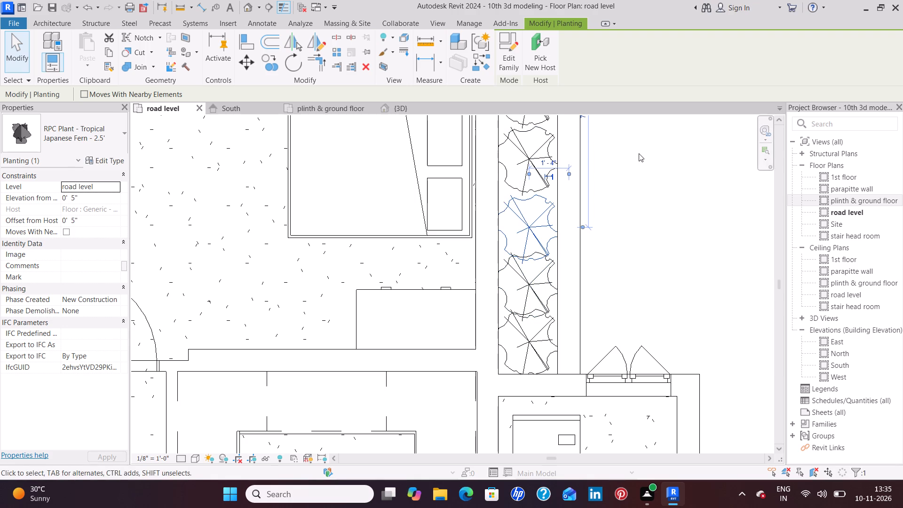
key(Up)
key(Up)
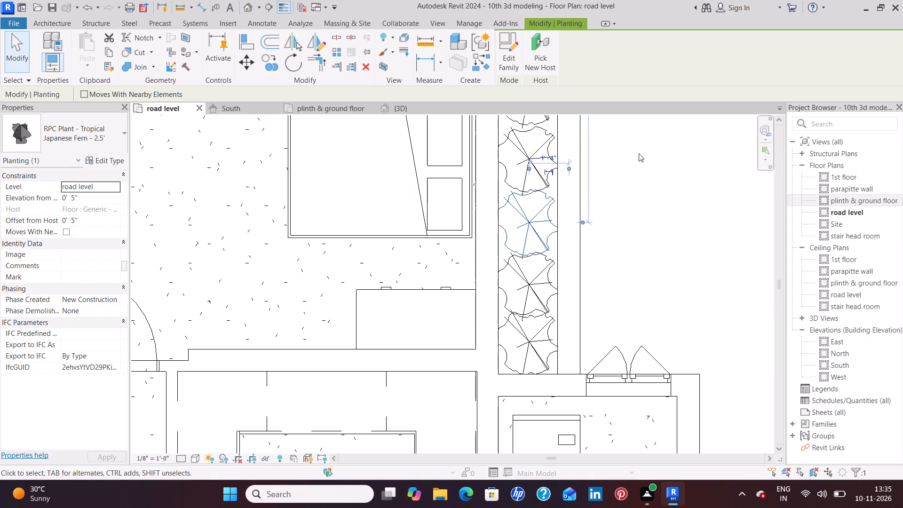
click(534, 286)
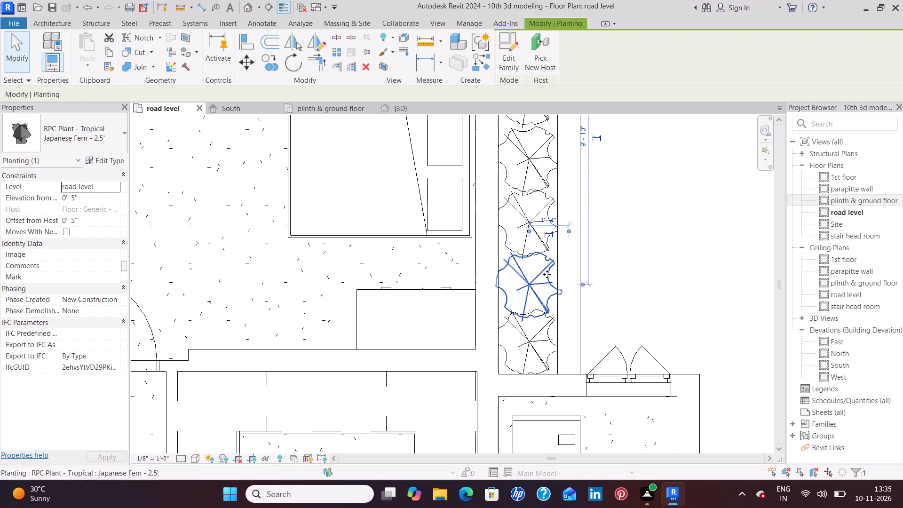
key(Up)
key(Up)
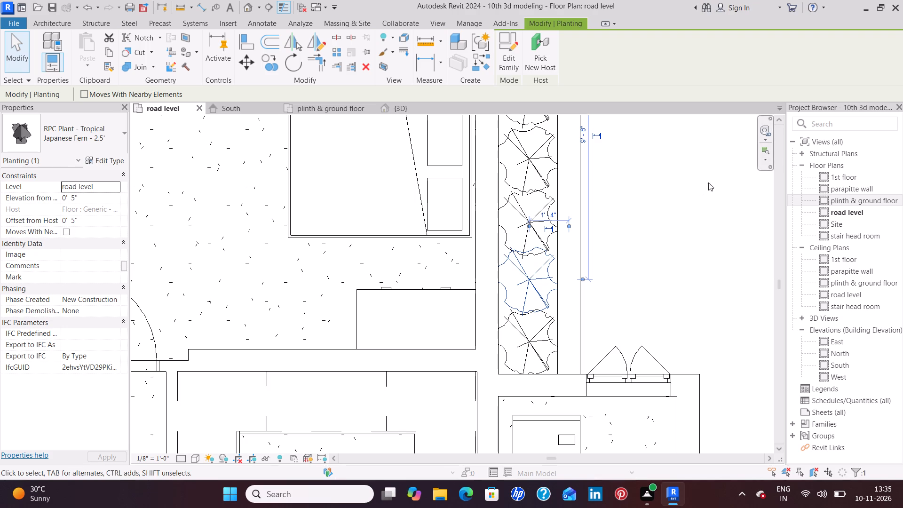
Nudge the fifth fern northward to about 9' 7" and the fourth to about 7' 5" from the north wall to even the spacing.
middle_drag(630, 191, 641, 262)
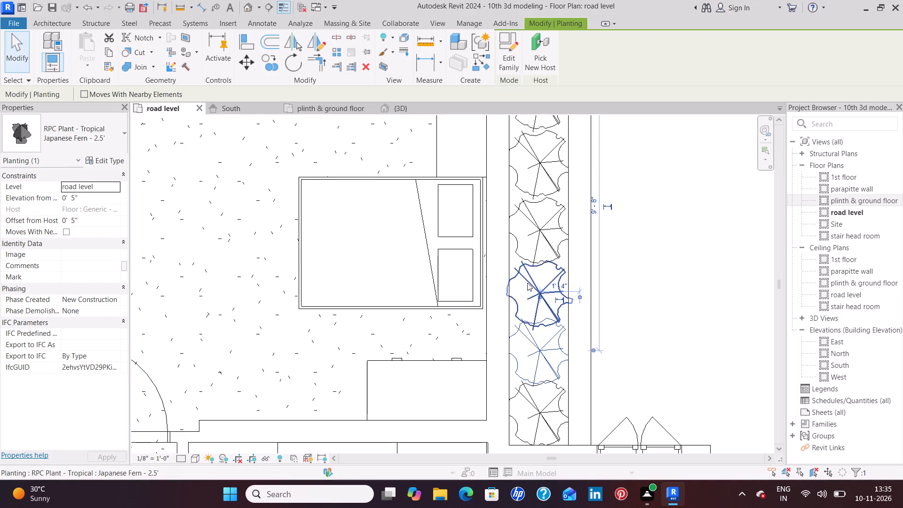
click(527, 283)
key(Up)
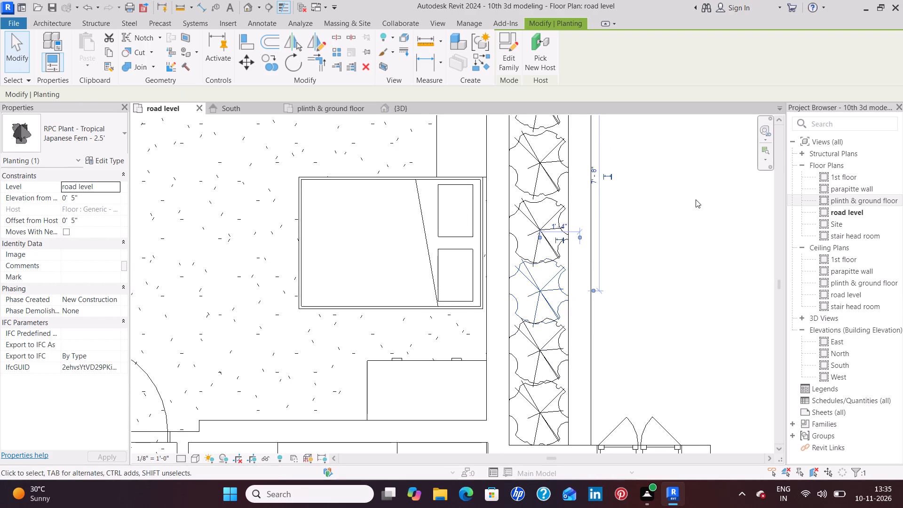
key(Up)
key(Down)
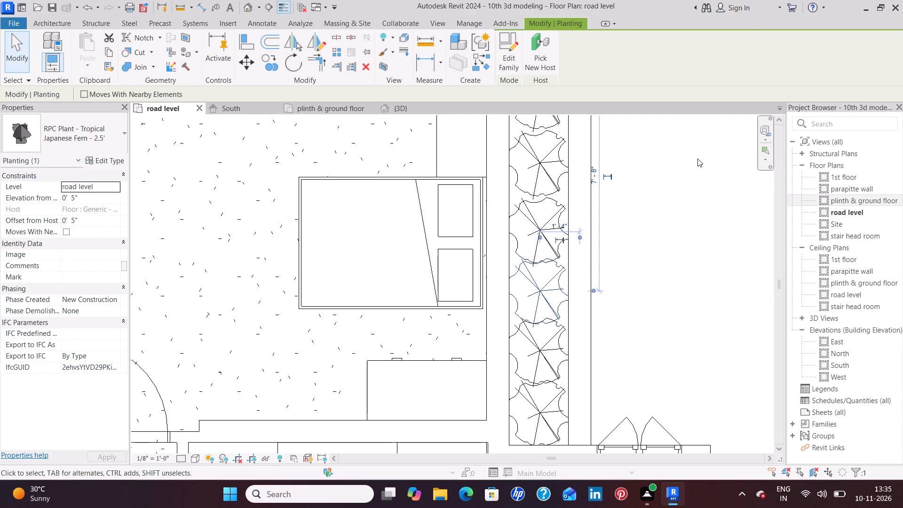
click(541, 365)
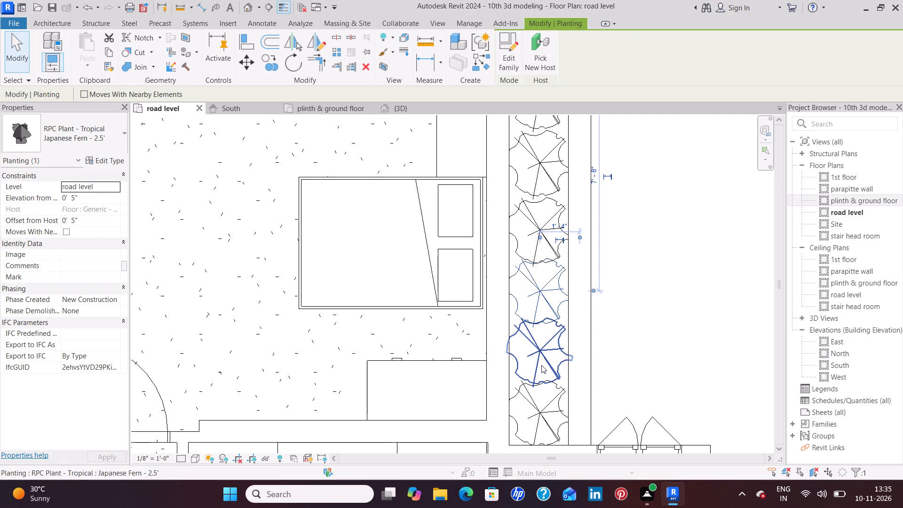
key(Up)
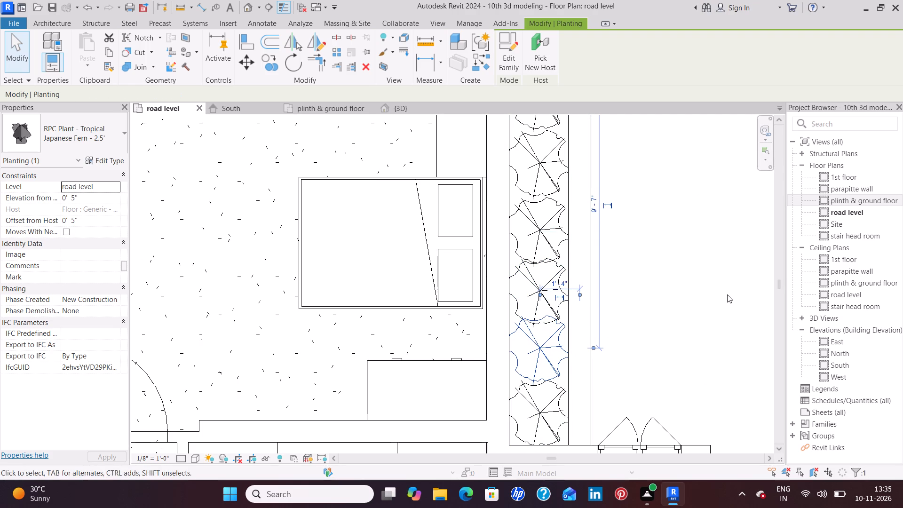
click(535, 270)
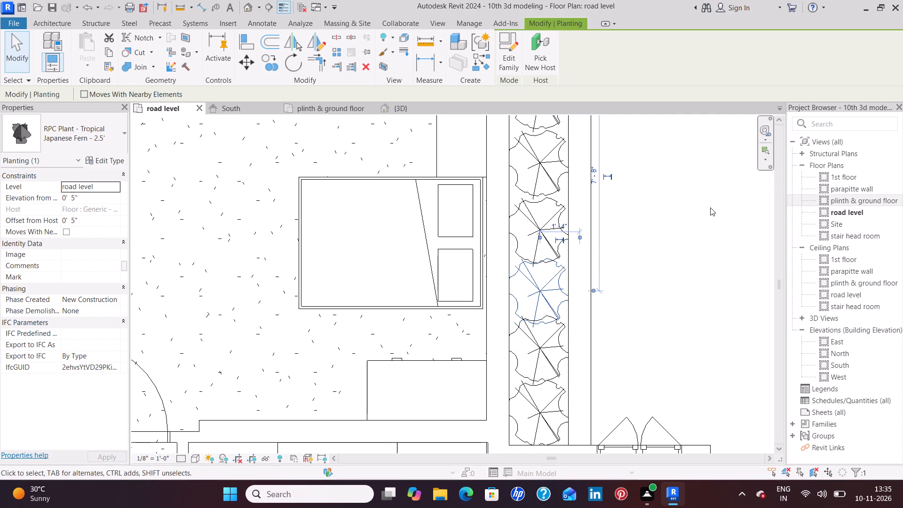
key(Up)
key(Up)
key(Up)
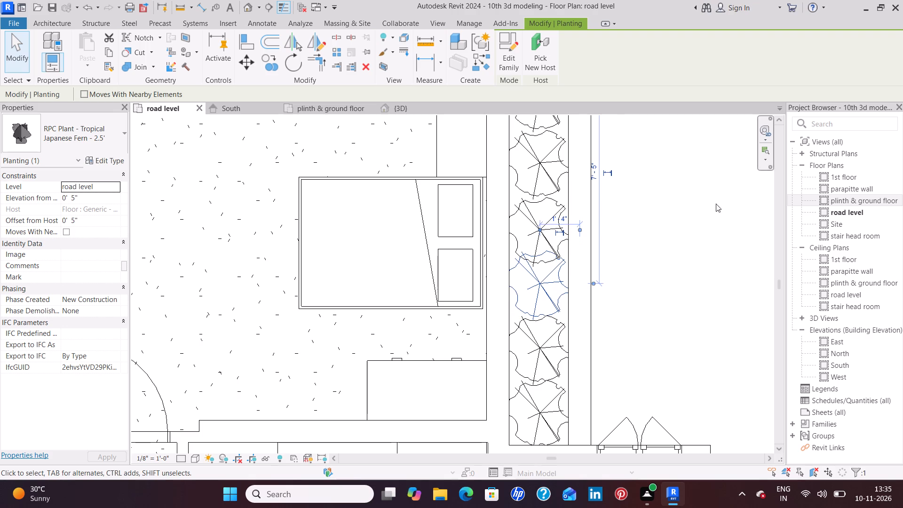
Nudge the third fern from the north end northward to about 5' 8" from the north wall.
middle_drag(679, 187, 697, 336)
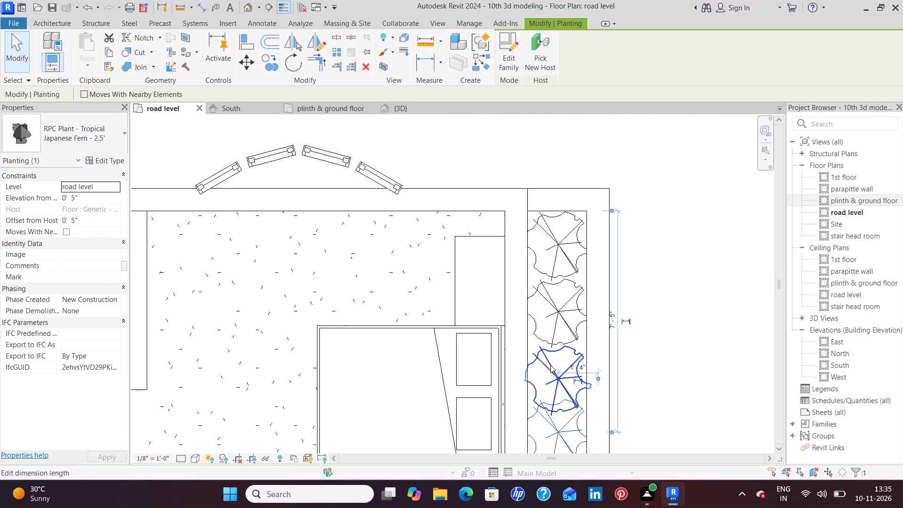
click(550, 365)
key(Up)
key(Up)
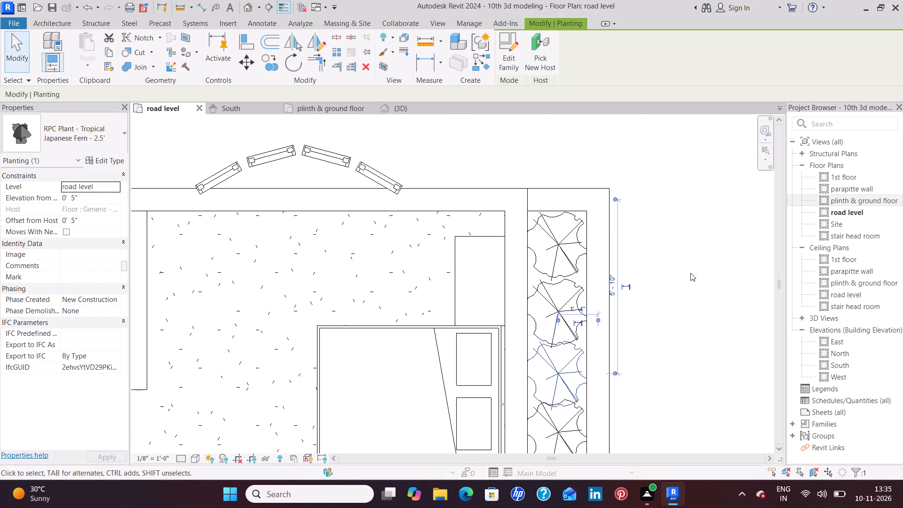
key(Up)
key(Up)
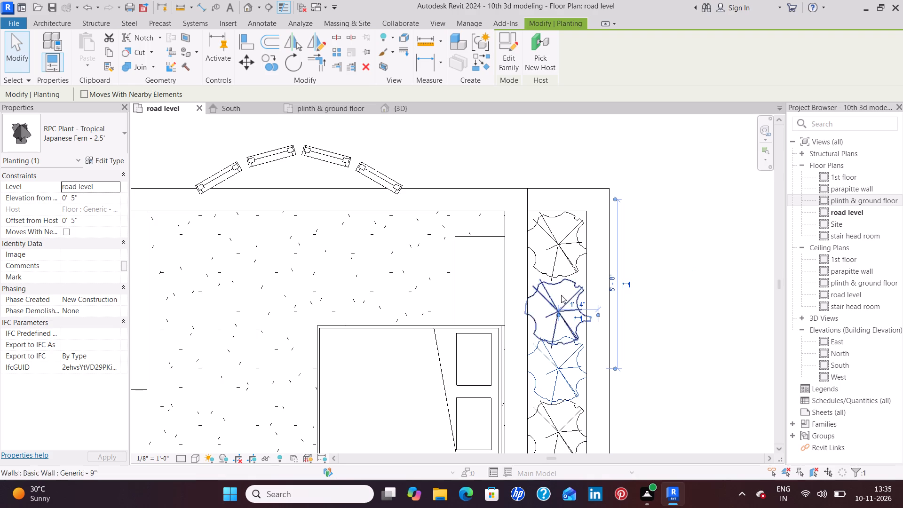
Nudge the second fern from the north end slightly northward to even its spacing with the neighbouring ferns.
click(555, 298)
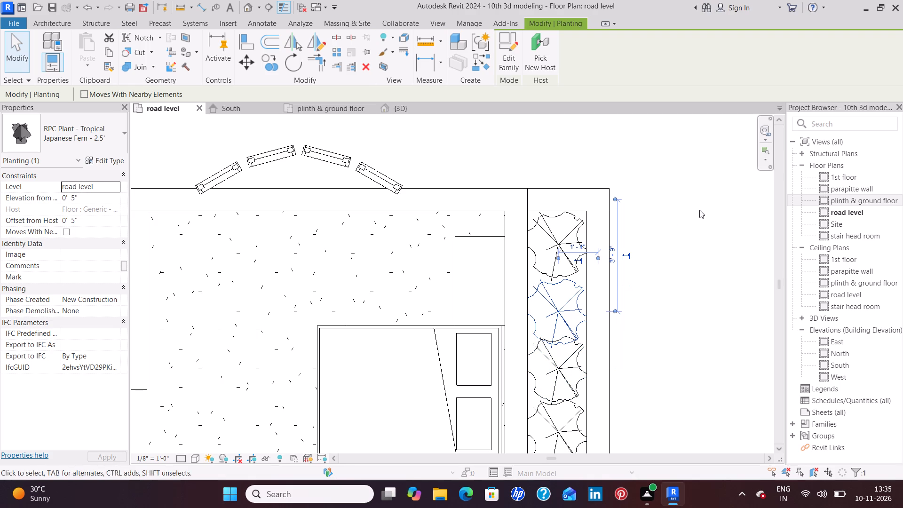
key(Up)
key(Up)
key(Up)
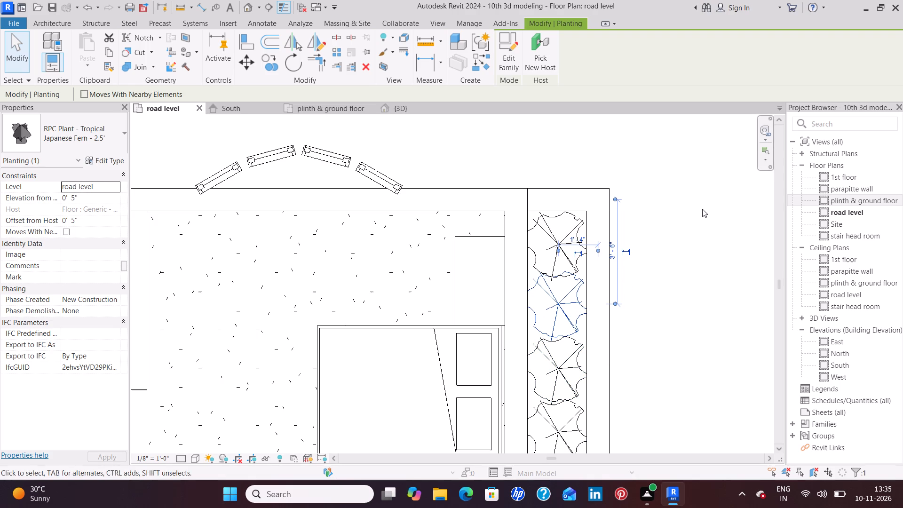
key(Down)
click(676, 292)
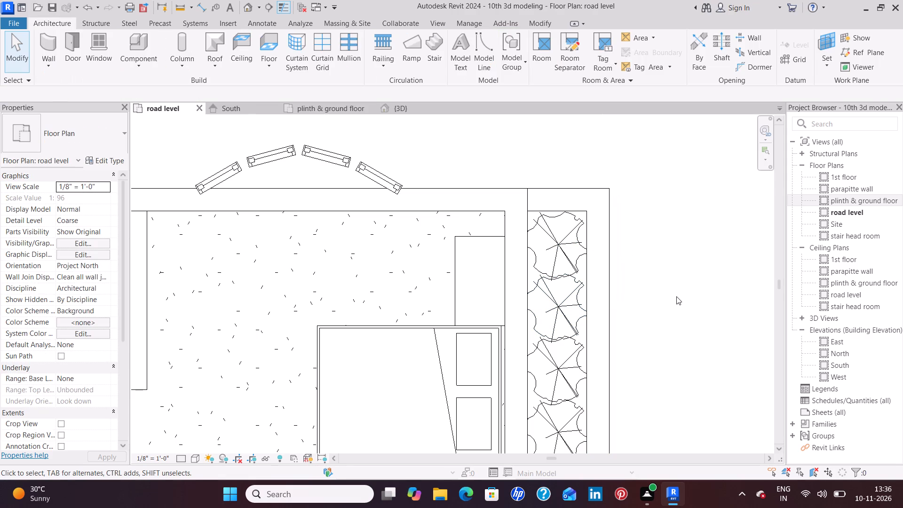
In the 3D view, select all the Japanese ferns in the strip and set their type height to 4'.
click(412, 110)
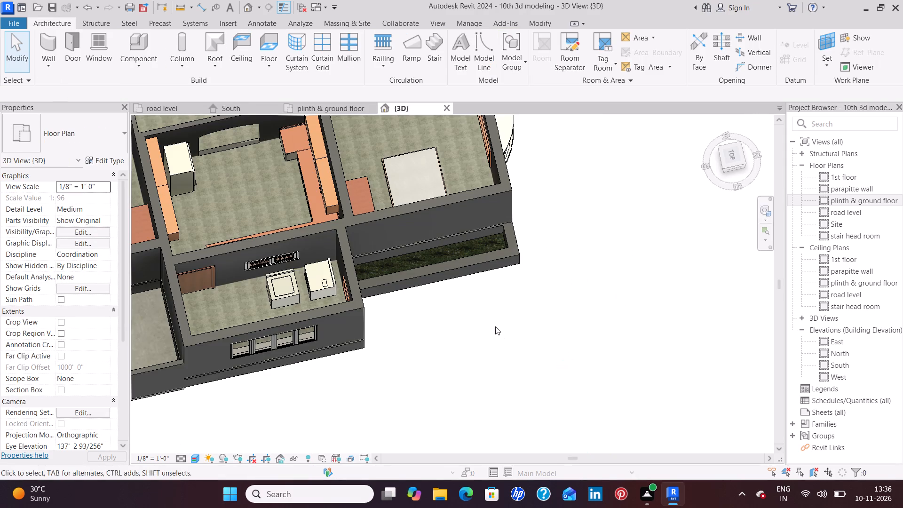
shift+middle_drag(520, 342, 528, 255)
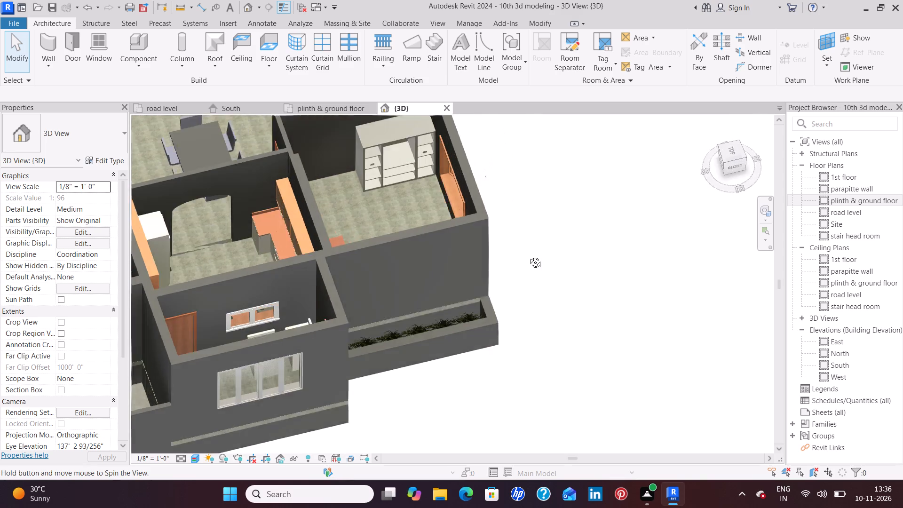
shift+middle_drag(528, 255, 531, 223)
shift+middle_drag(568, 351, 549, 270)
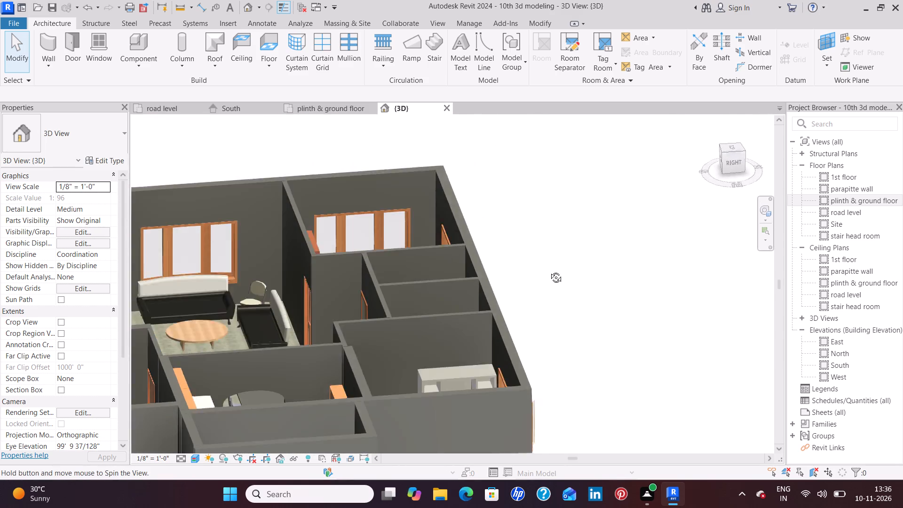
shift+middle_drag(549, 270, 559, 289)
middle_drag(586, 370, 550, 167)
scroll(448, 359, up, 3)
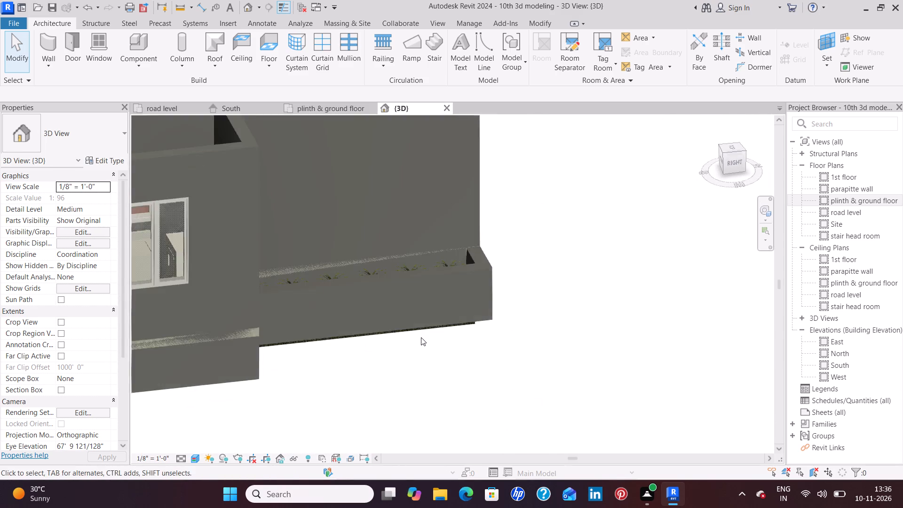
scroll(420, 337, up, 5)
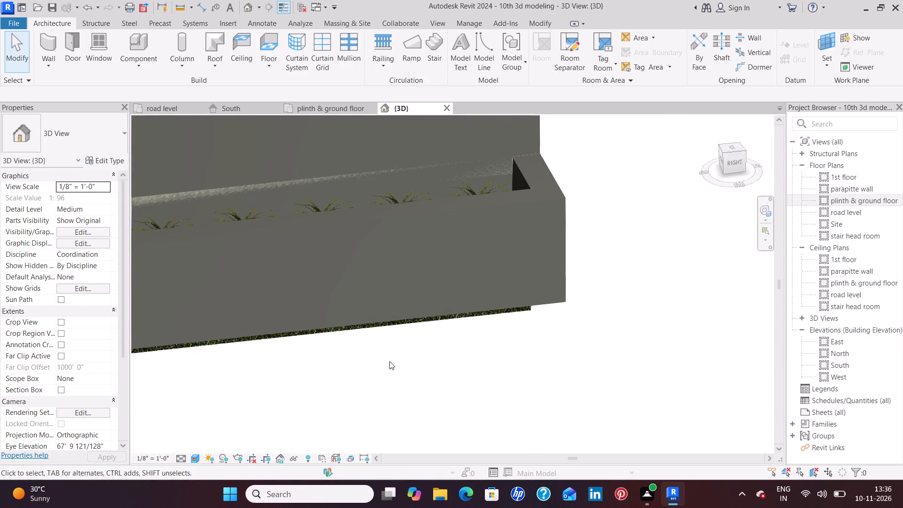
shift+middle_click(389, 363)
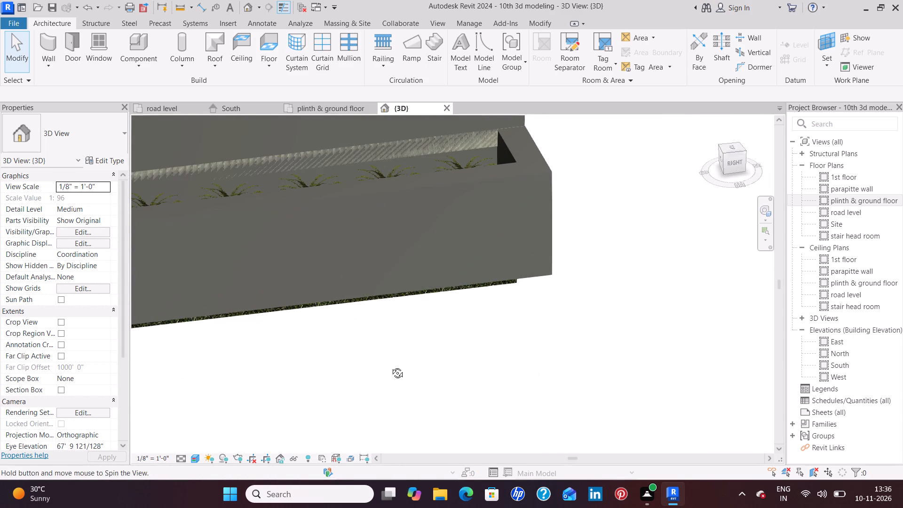
middle_drag(382, 359, 388, 373)
middle_drag(361, 326, 361, 328)
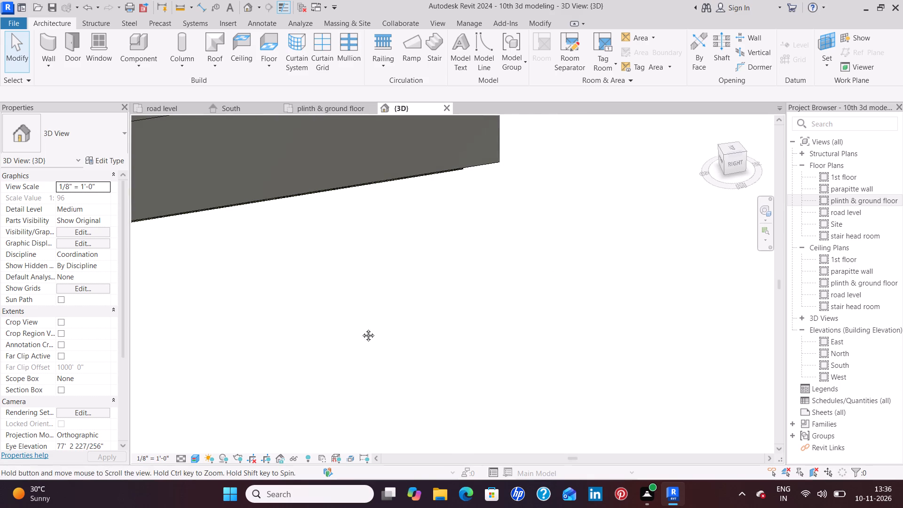
middle_drag(361, 328, 400, 417)
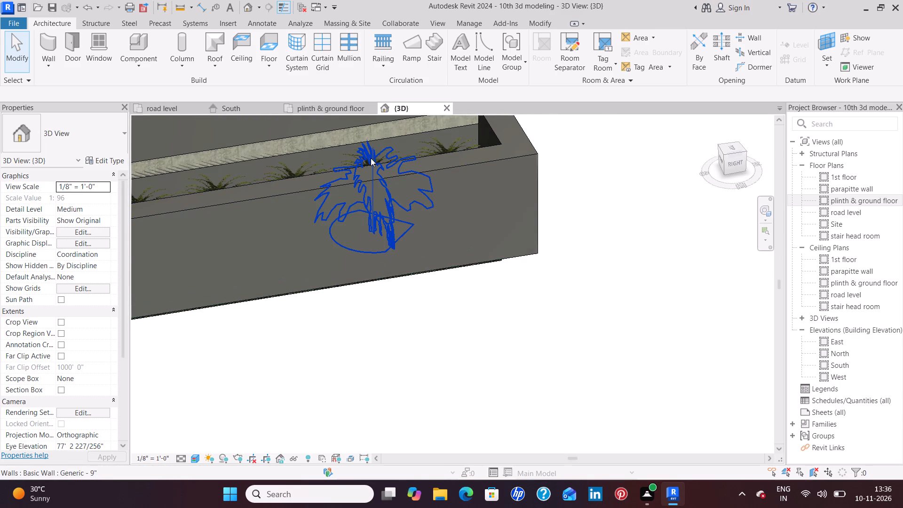
click(371, 158)
text(sa)
click(119, 163)
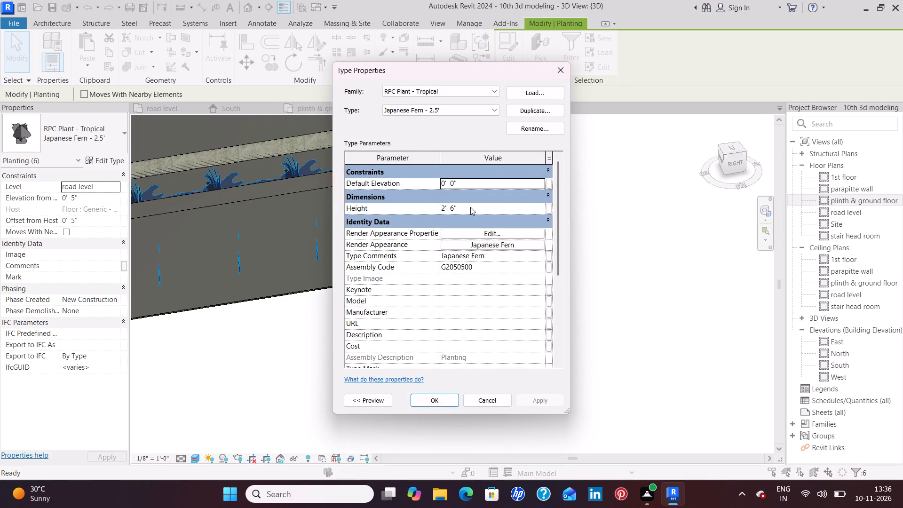
click(470, 207)
key(BackSpace)
text(4')
key(Return)
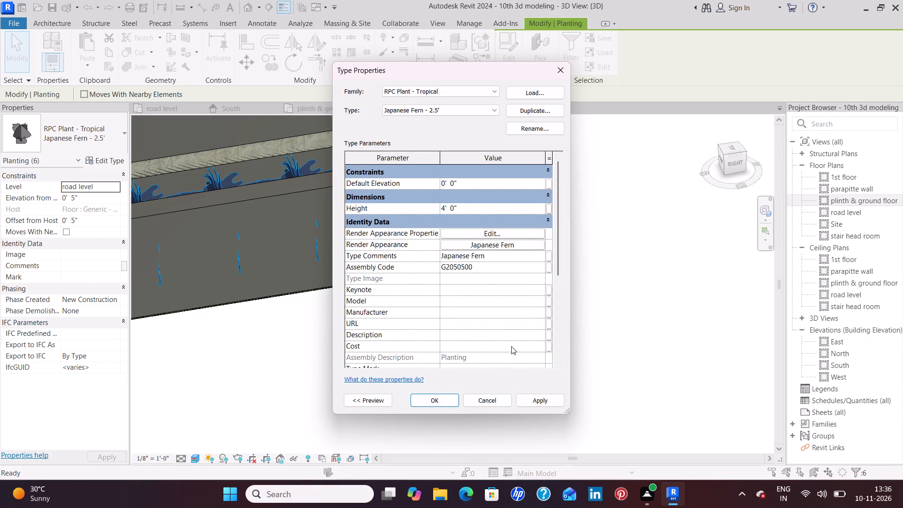
click(539, 404)
click(435, 404)
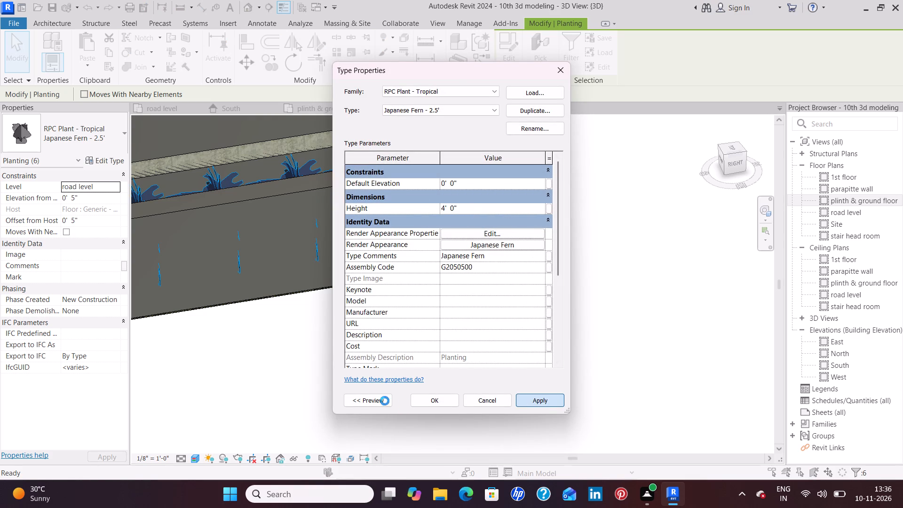
click(317, 382)
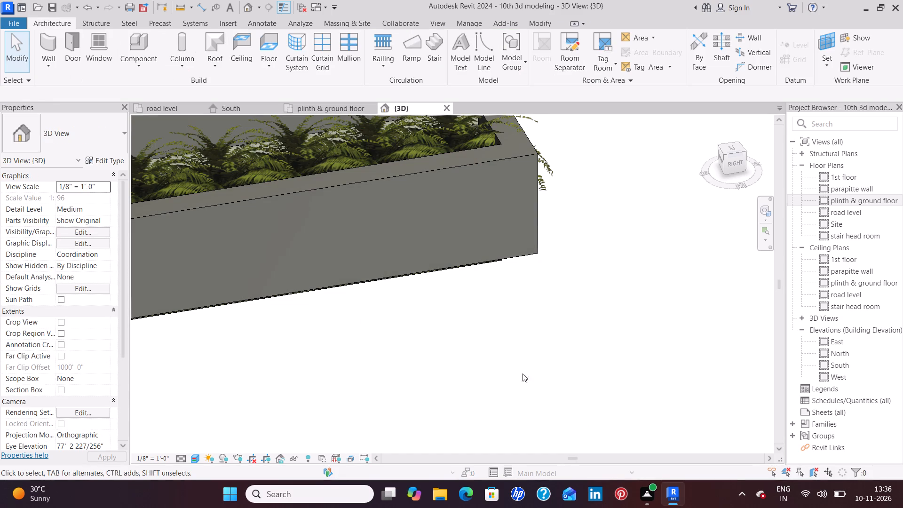
Examine the house exterior in 3D, from the fern strip around to the front planting beds and side wall.
scroll(552, 371, down, 3)
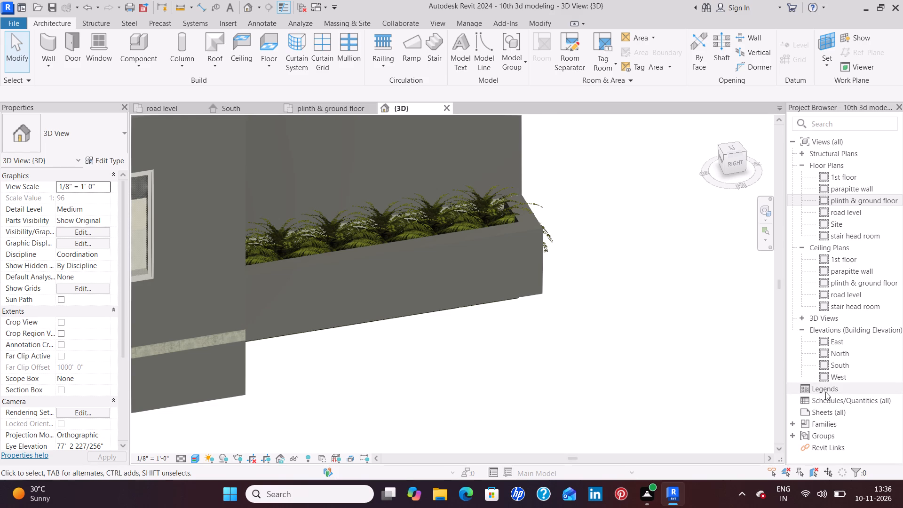
scroll(803, 380, down, 5)
scroll(507, 281, down, 6)
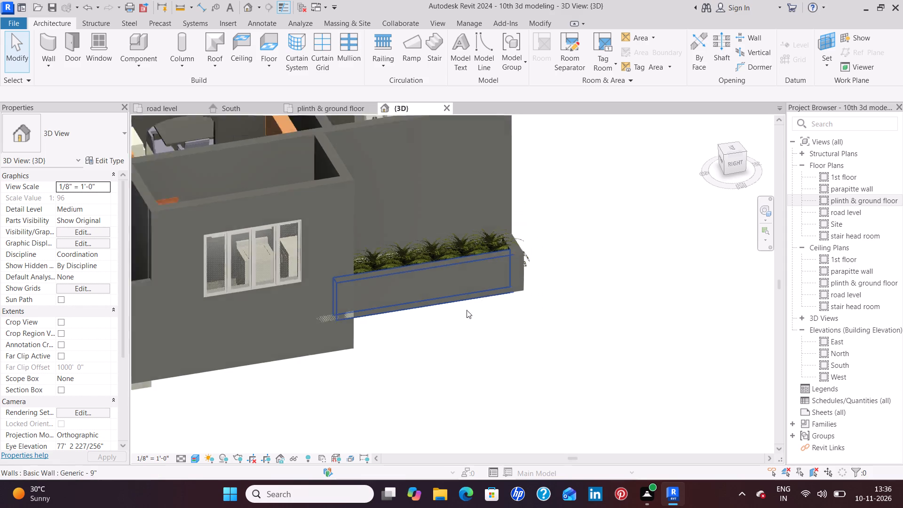
scroll(467, 310, down, 1)
scroll(423, 345, down, 4)
middle_drag(421, 349, 472, 352)
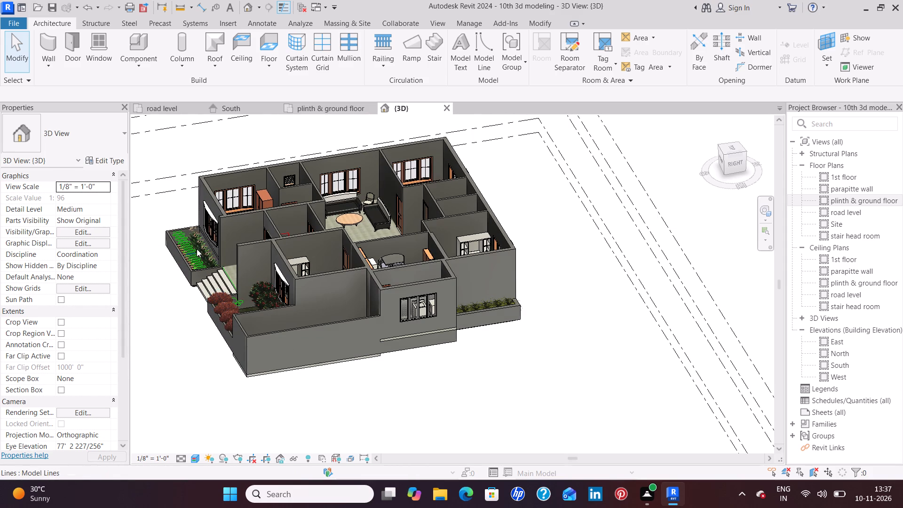
shift+middle_drag(173, 329, 197, 358)
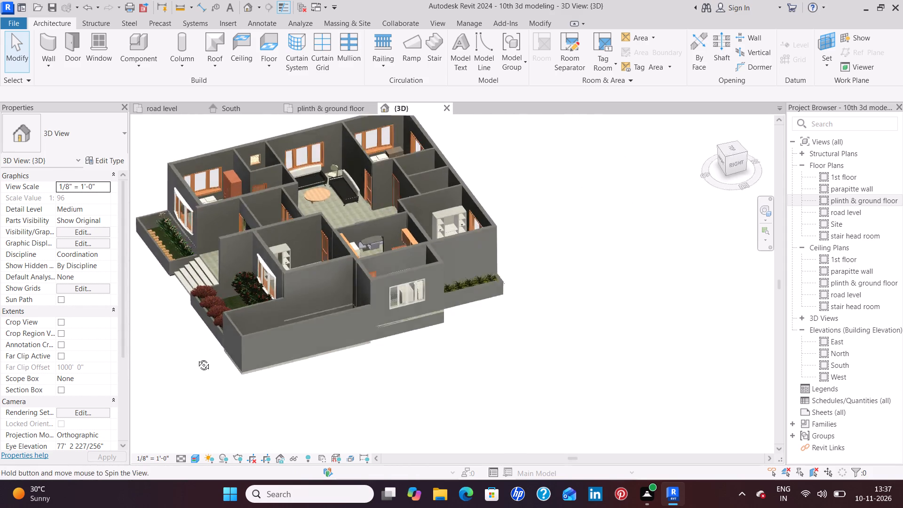
shift+middle_drag(197, 358, 240, 385)
middle_drag(263, 391, 526, 350)
shift+middle_drag(546, 336, 553, 383)
middle_drag(573, 298, 589, 358)
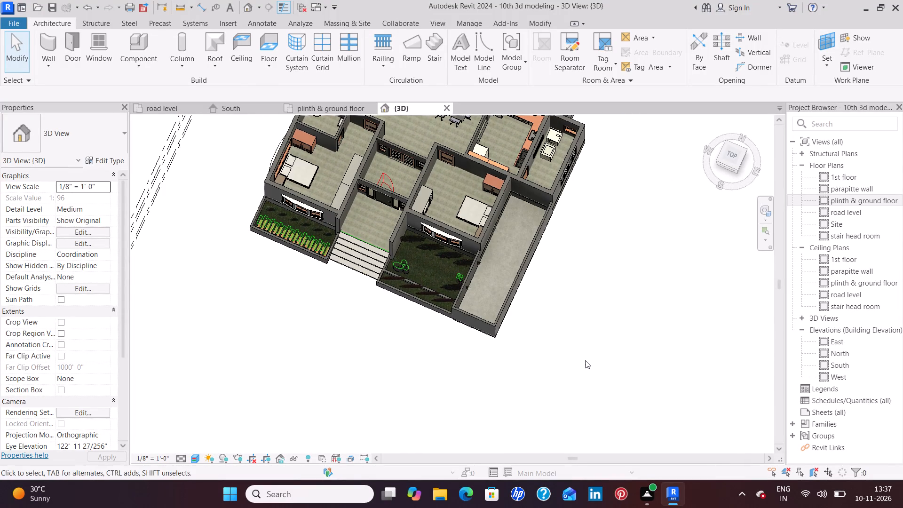
shift+middle_drag(583, 341, 614, 215)
scroll(614, 215, up, 1)
shift+middle_drag(591, 319, 627, 223)
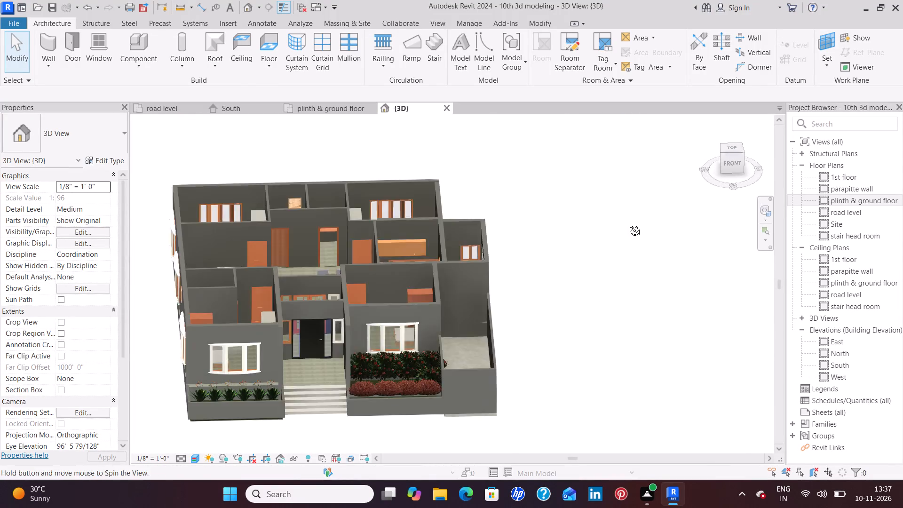
shift+middle_drag(627, 223, 631, 213)
scroll(382, 367, up, 8)
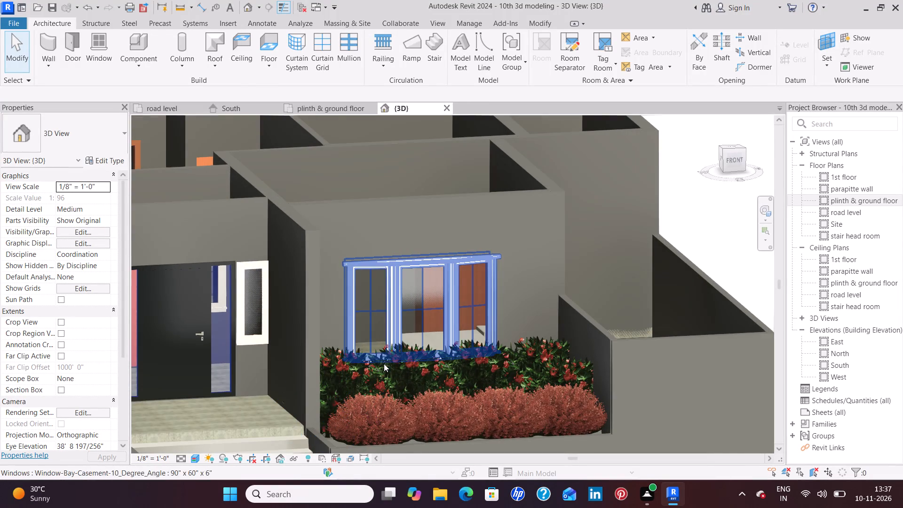
shift+middle_drag(384, 364, 471, 415)
middle_drag(474, 408, 377, 186)
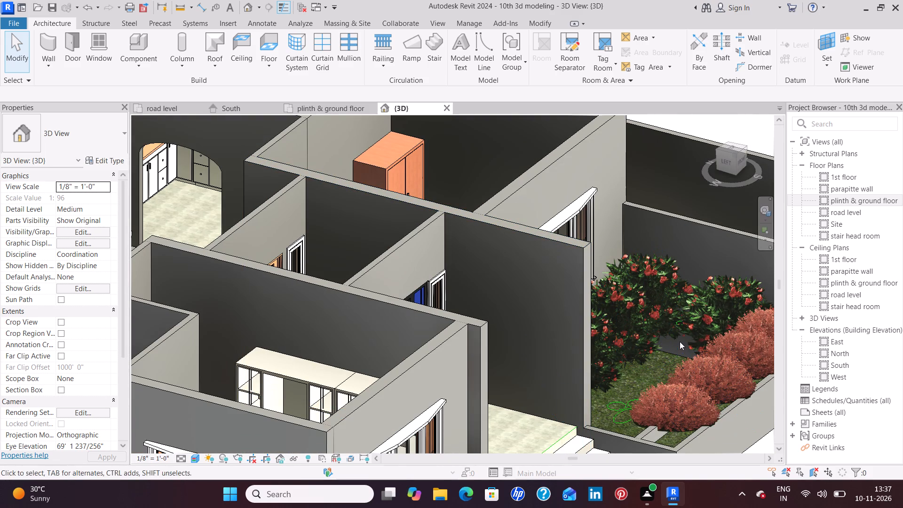
shift+middle_drag(693, 384, 564, 405)
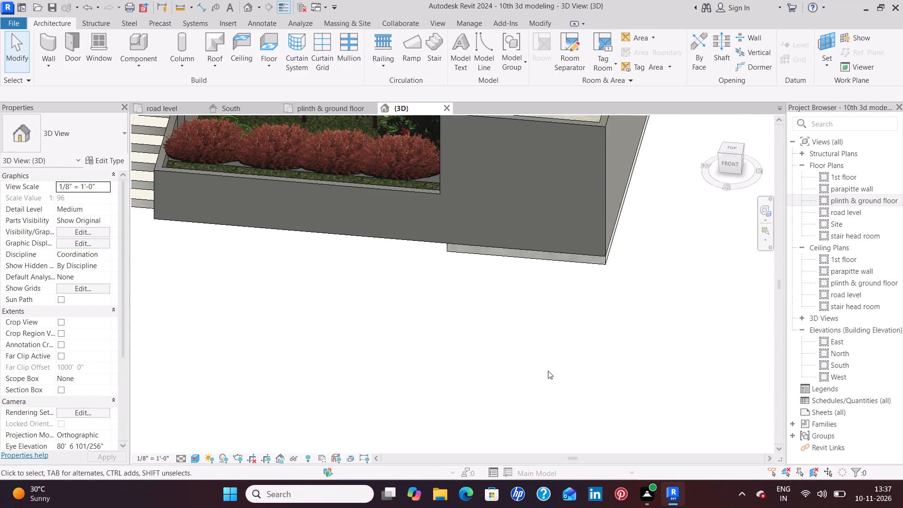
middle_drag(548, 371, 569, 412)
middle_drag(730, 260, 692, 428)
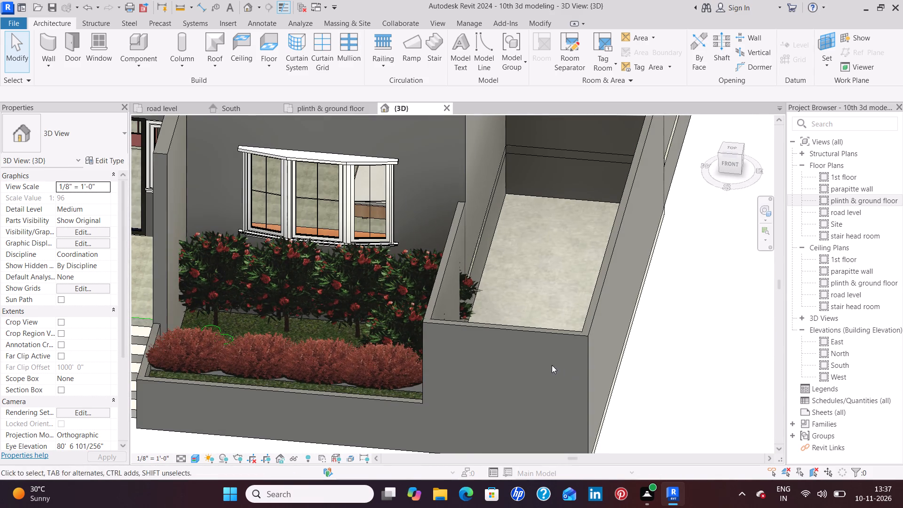
Set the unconnected height of the Generic 4.5" wall between the front shrub bed and the paved side area to 5'.
click(435, 289)
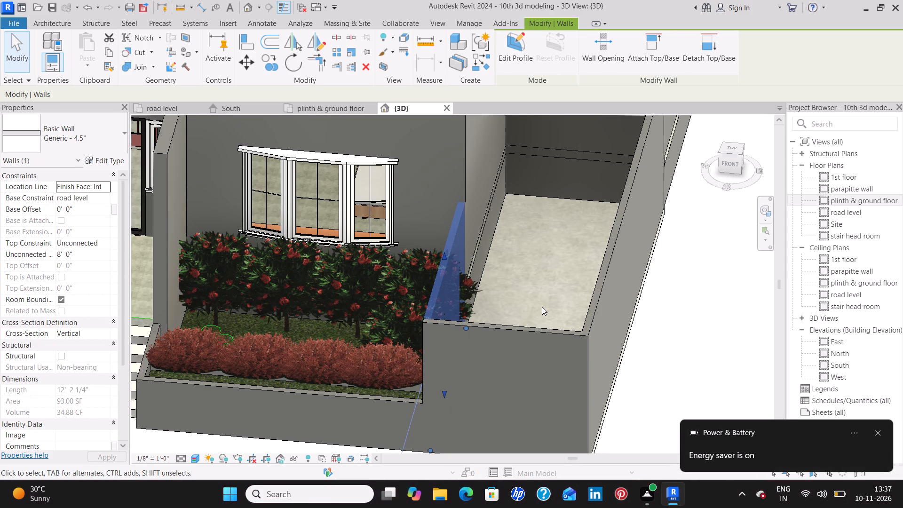
key(3)
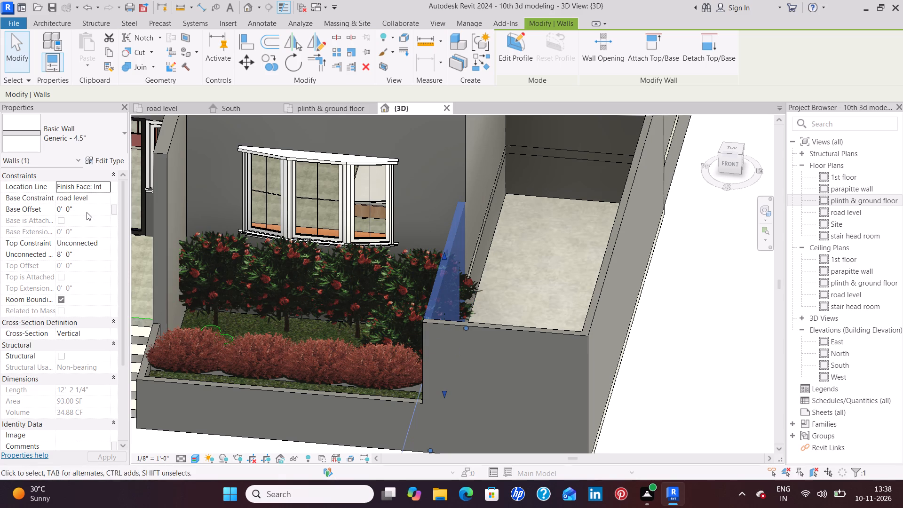
click(101, 252)
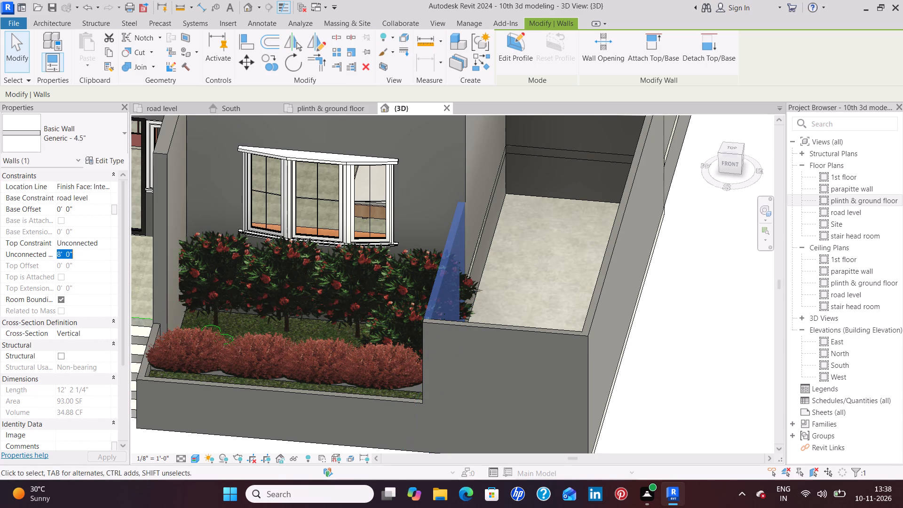
key(BackSpace)
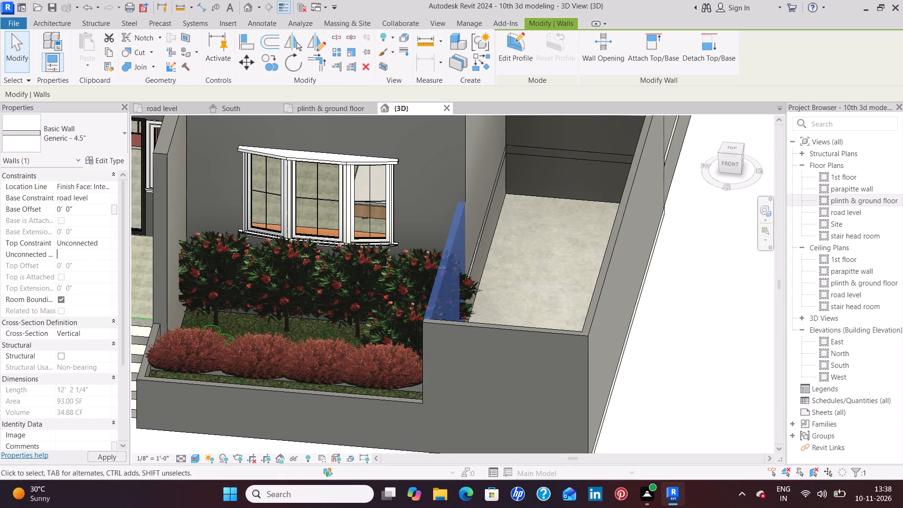
key(3)
key(BackSpace)
text(5')
key(Return)
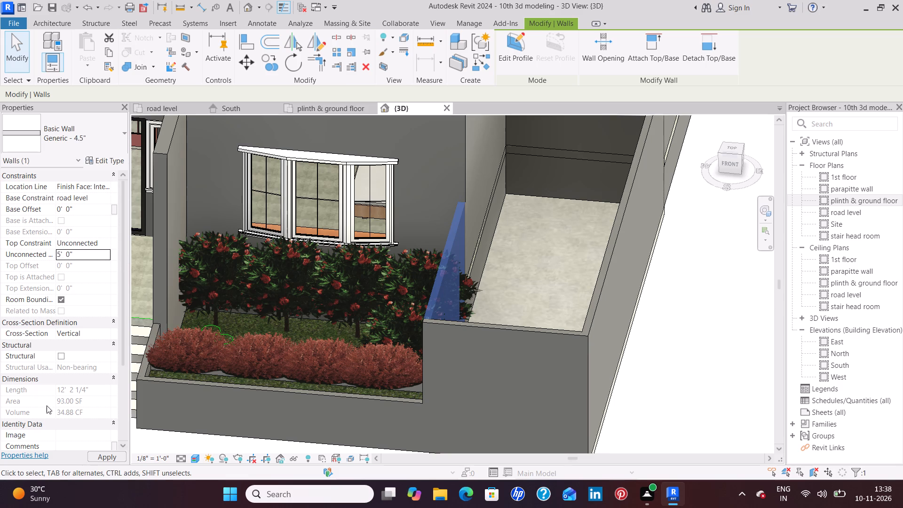
click(99, 460)
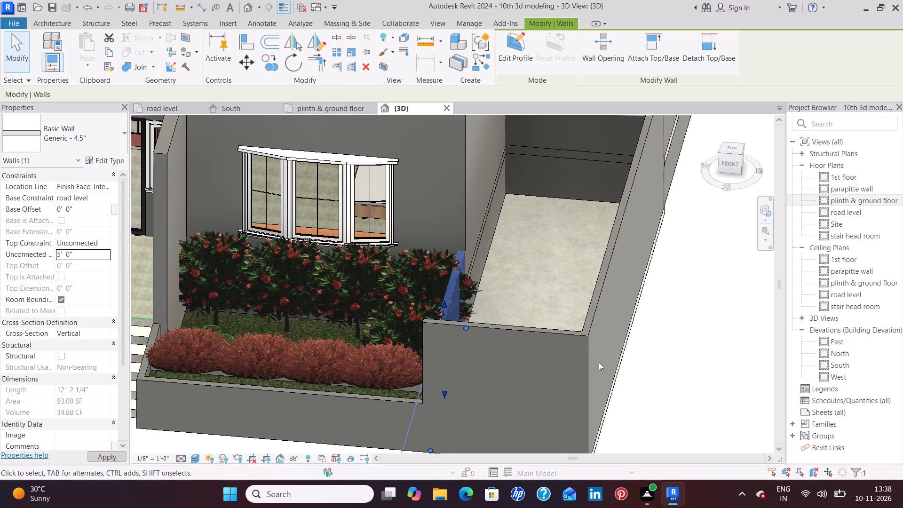
Set the unconnected height of the Generic 4.5" wall between the front shrub bed and the paved side area to 3'.
click(691, 342)
middle_drag(688, 349, 693, 346)
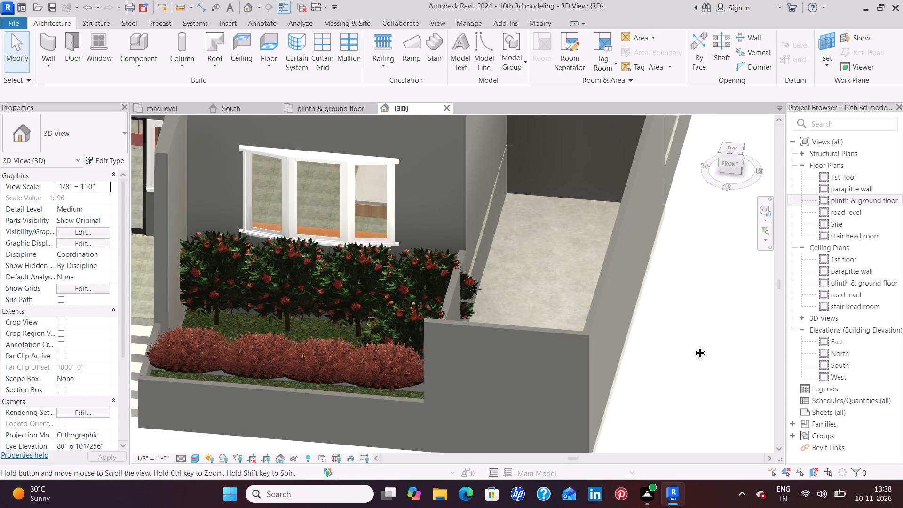
middle_drag(693, 346, 709, 338)
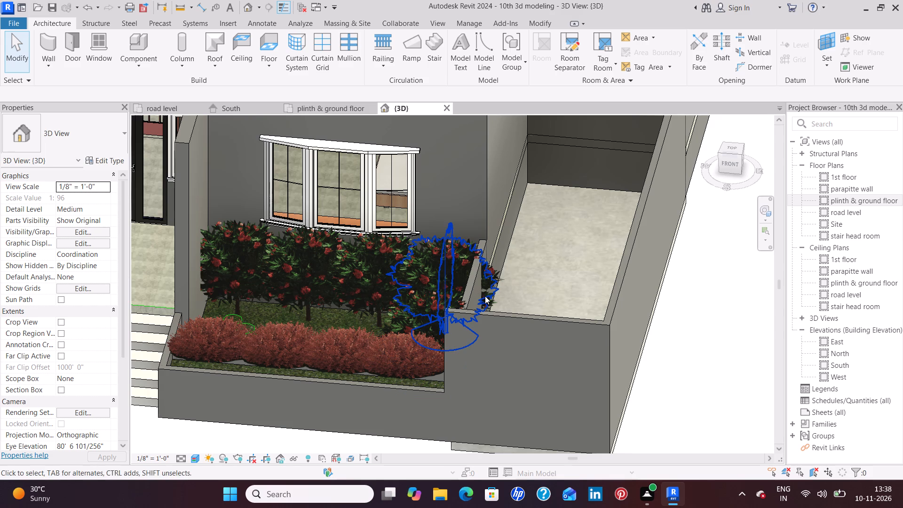
click(473, 280)
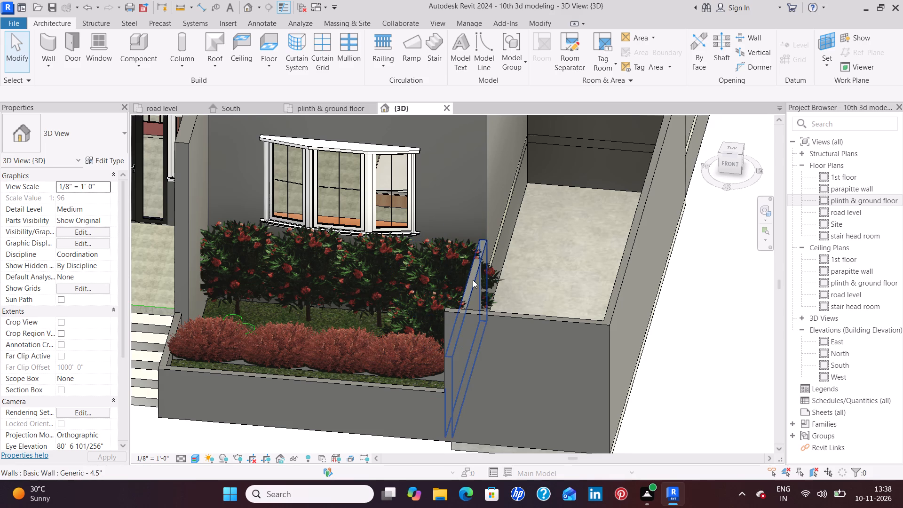
click(86, 255)
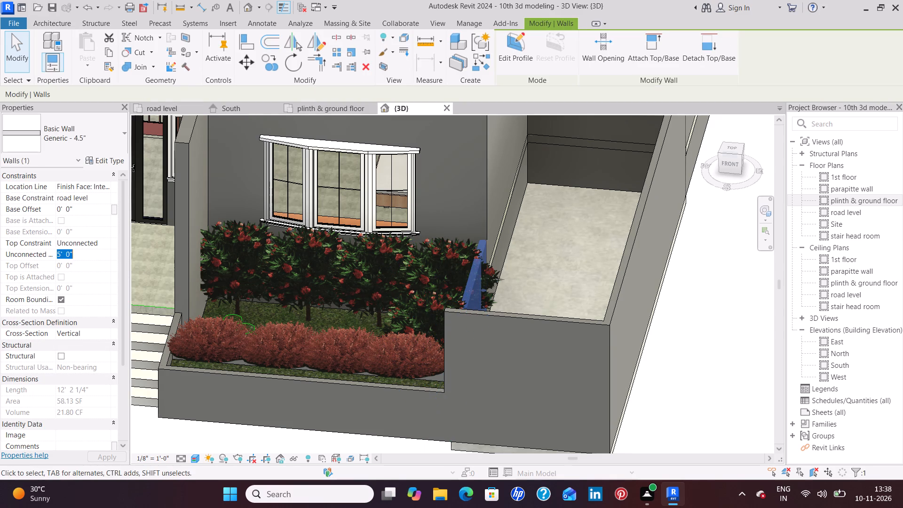
key(BackSpace)
key(3)
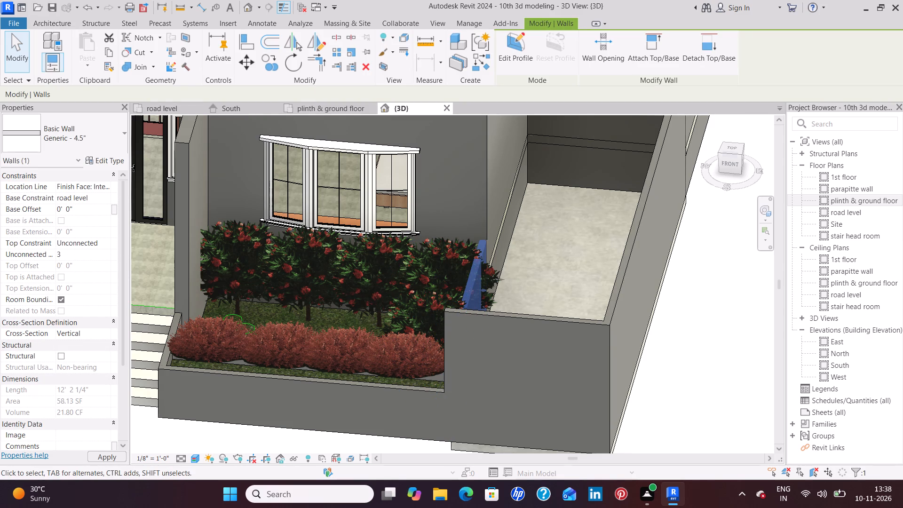
key(apostrophe)
key(Return)
click(109, 455)
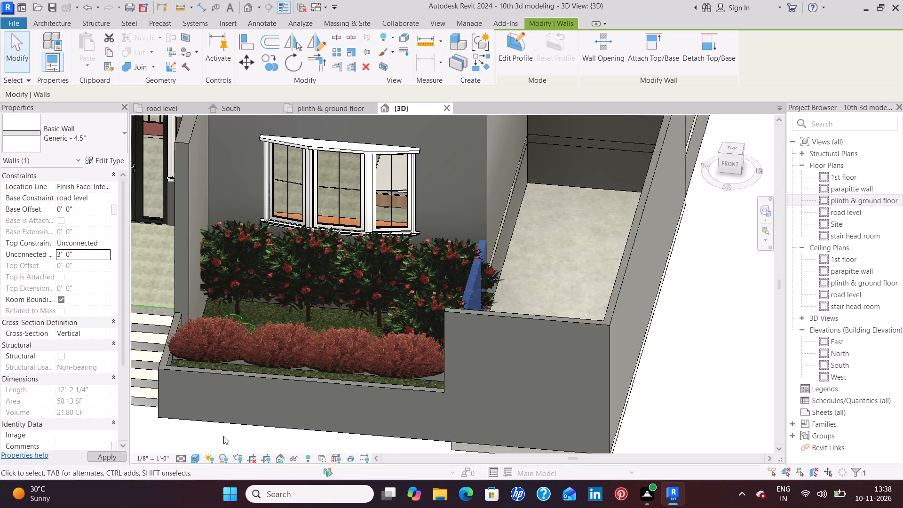
click(223, 436)
Delete the Generic 4.5" wall closing off the front end of the paved side area.
click(531, 317)
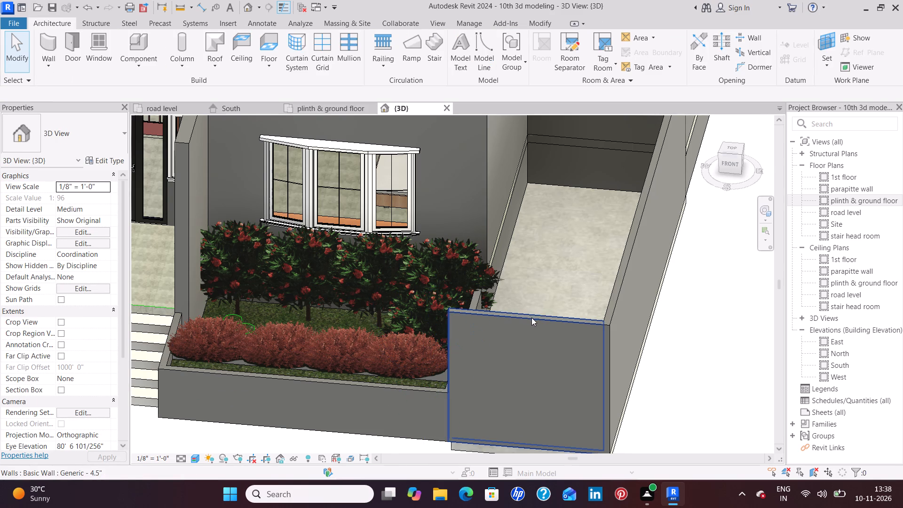
key(Delete)
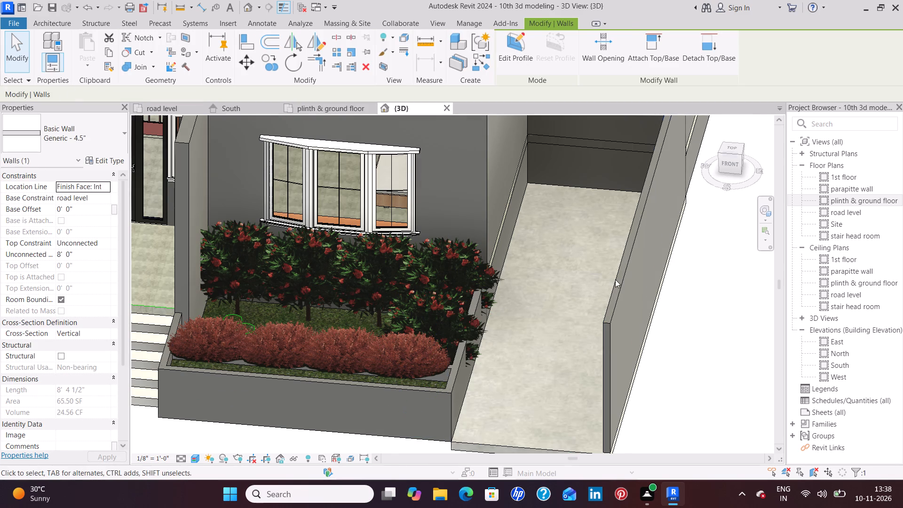
Set the unconnected height of the outer Generic 4.5" wall along the paved side area to 5'.
click(615, 279)
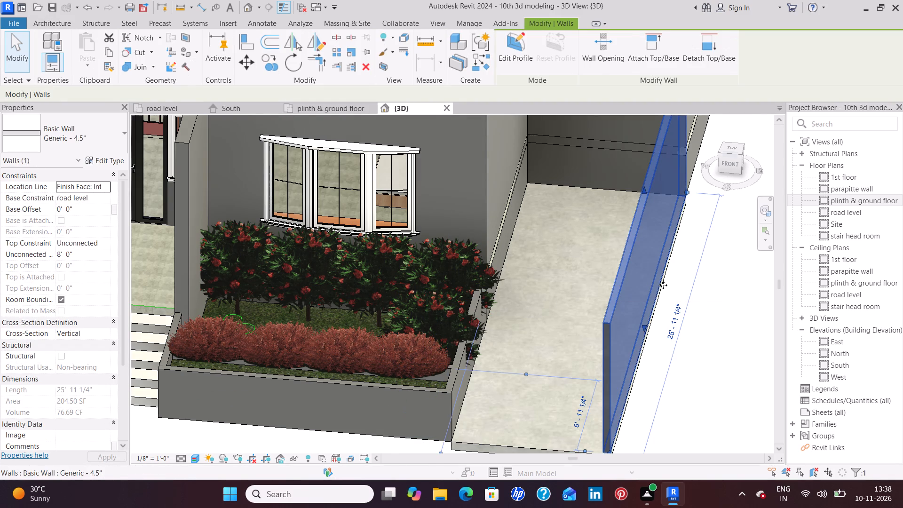
middle_drag(660, 286, 617, 318)
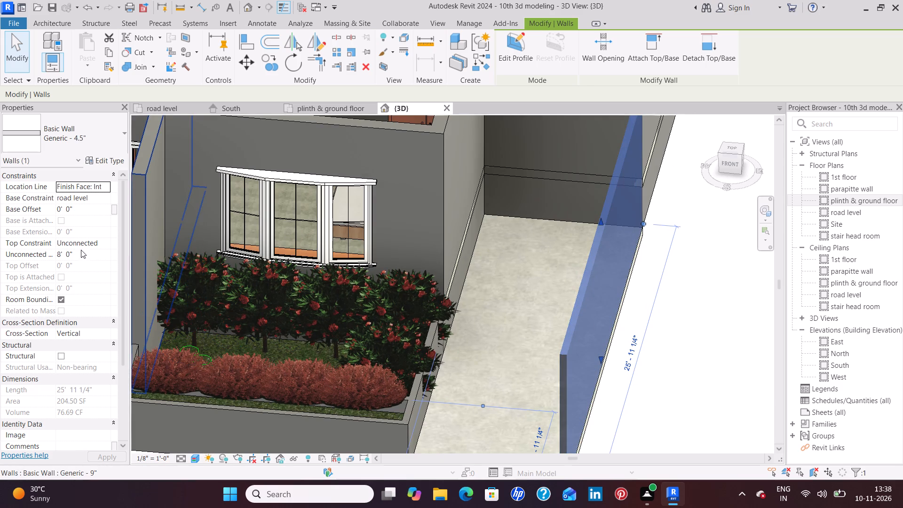
click(81, 250)
key(BackSpace)
text(5')
key(Return)
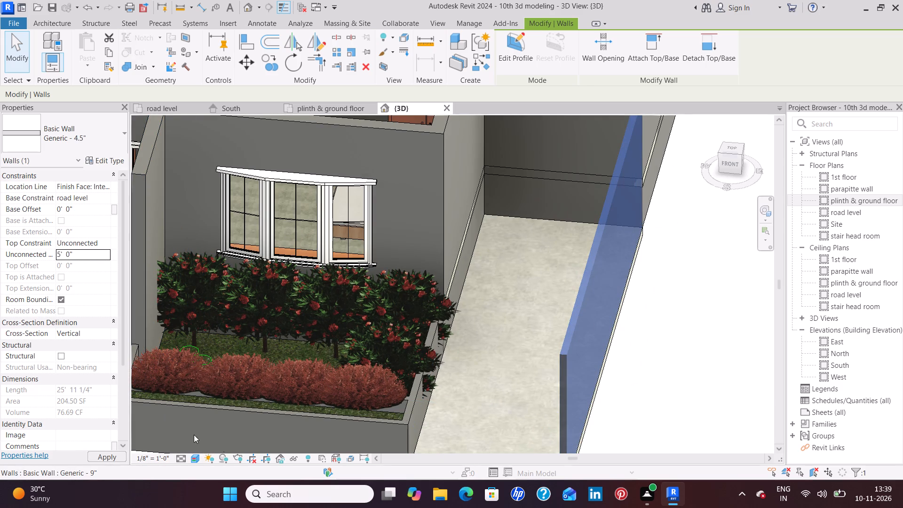
click(488, 418)
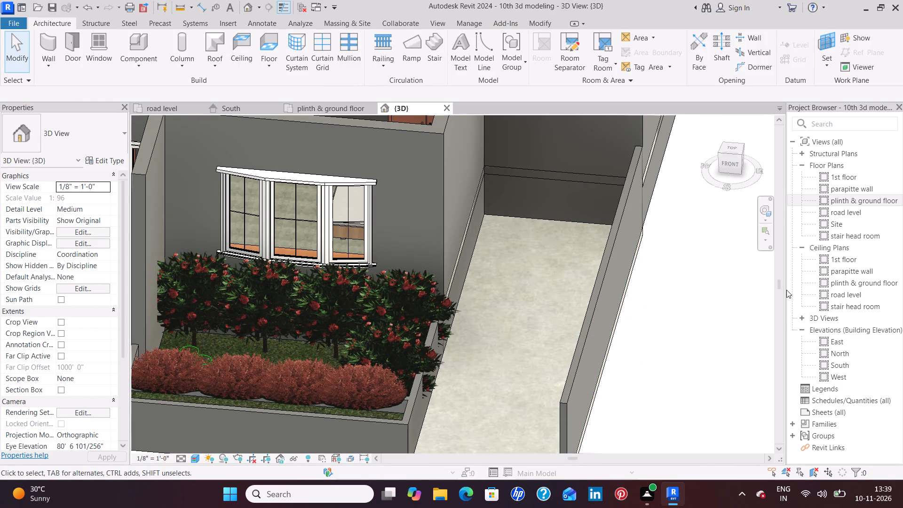
Examine the whole house in 3D from the front and side, checking the planting beds, opened side area and boundary walls.
click(786, 290)
scroll(767, 298, down, 5)
scroll(739, 324, down, 1)
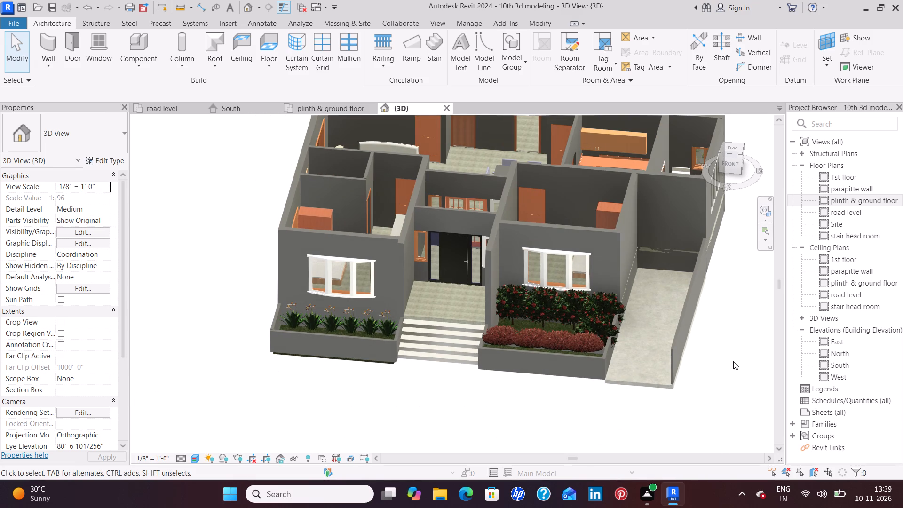
shift+middle_drag(726, 373, 730, 305)
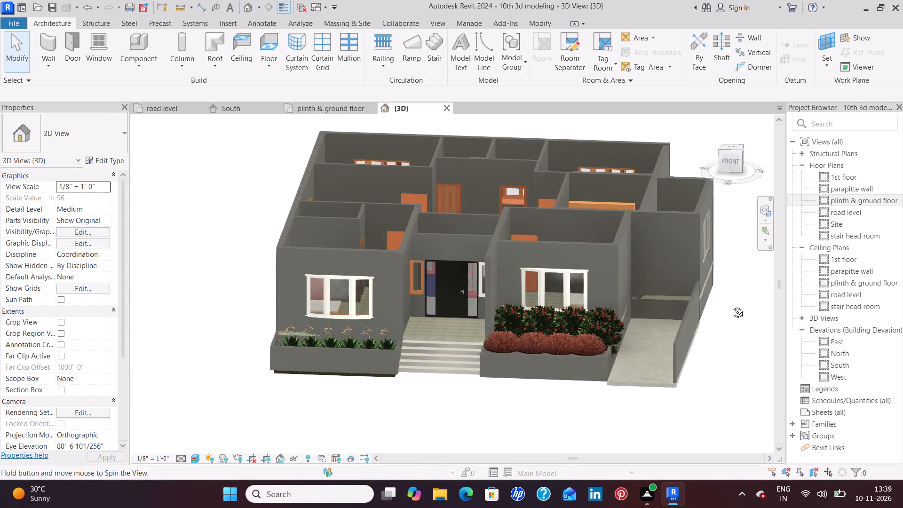
shift+middle_drag(730, 305, 733, 282)
middle_drag(714, 344, 720, 361)
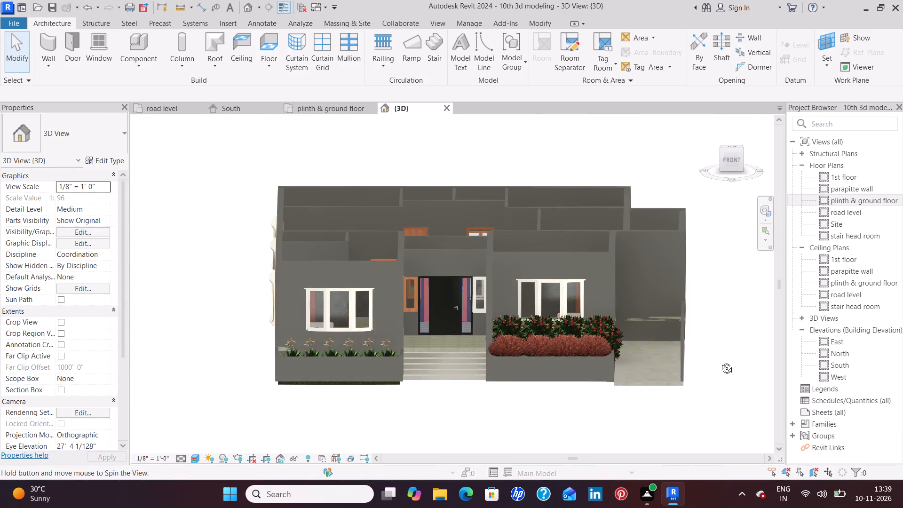
middle_drag(720, 361, 668, 365)
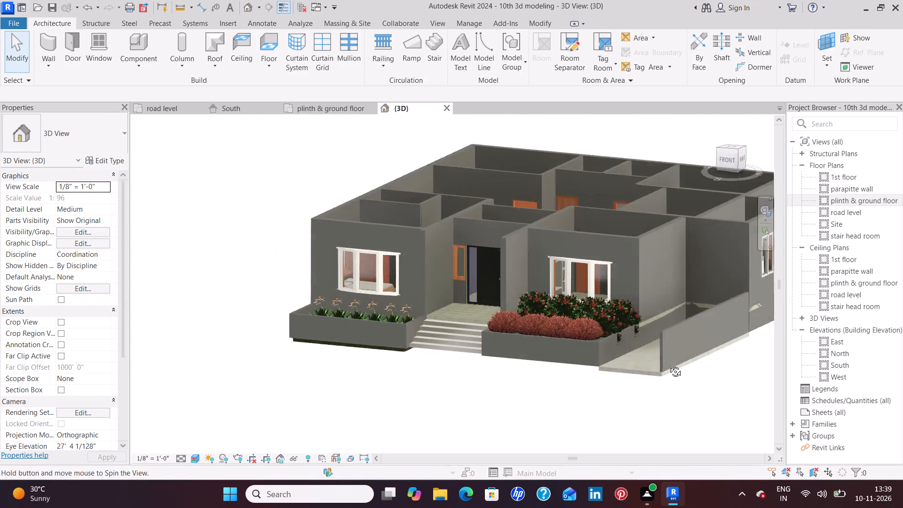
middle_drag(668, 365, 722, 379)
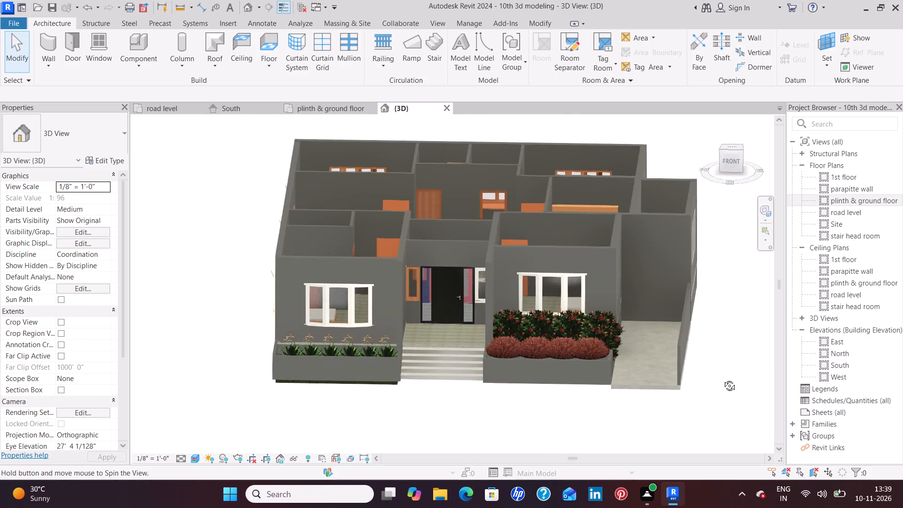
middle_drag(722, 379, 718, 341)
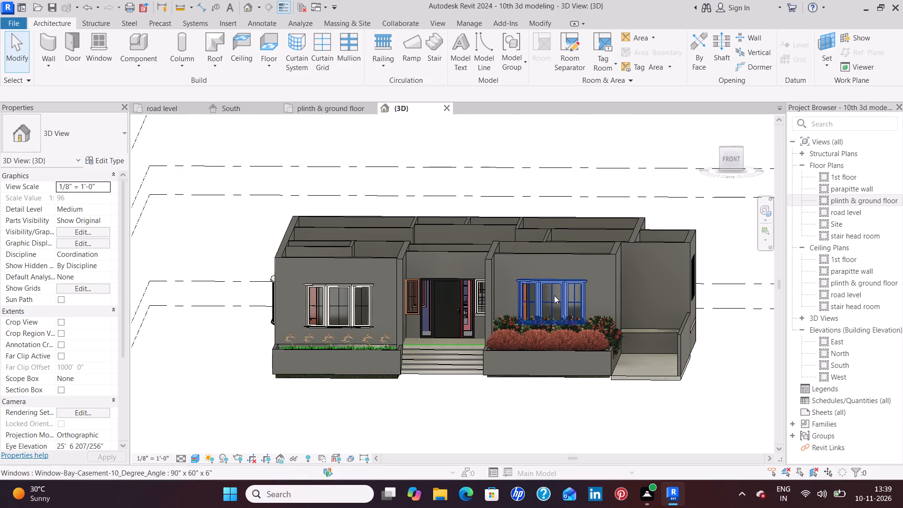
shift+middle_drag(718, 328, 718, 321)
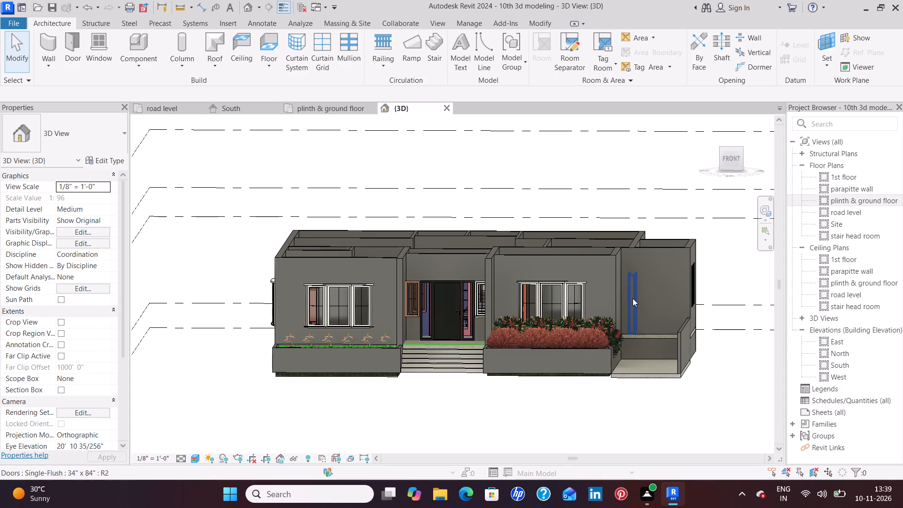
scroll(633, 298, down, 3)
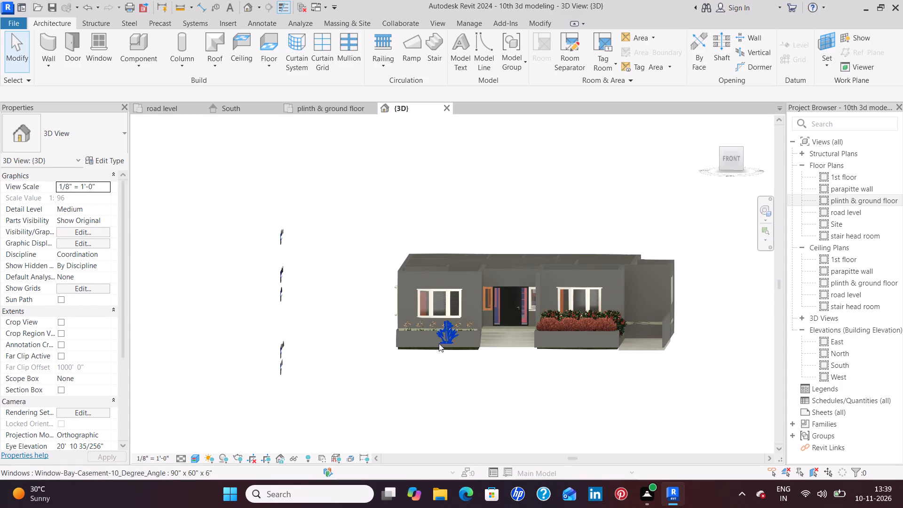
Save the project.
key(ctrl+s)
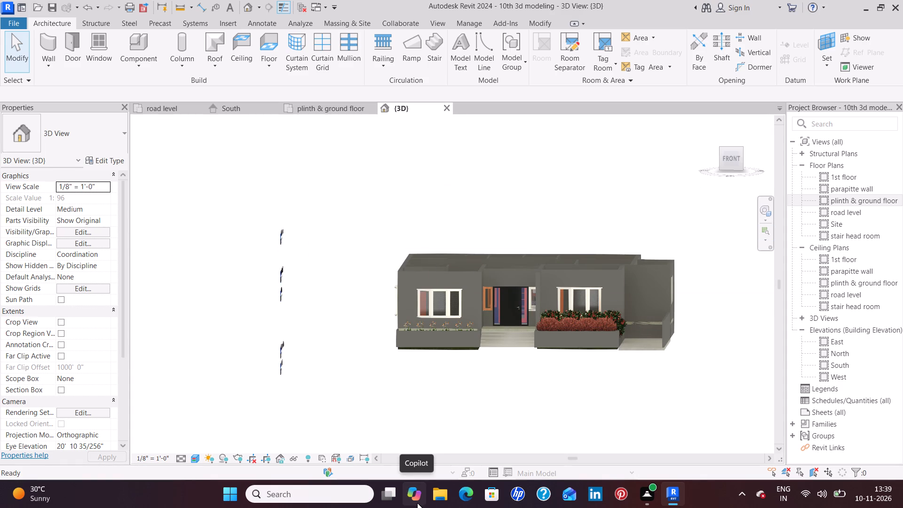
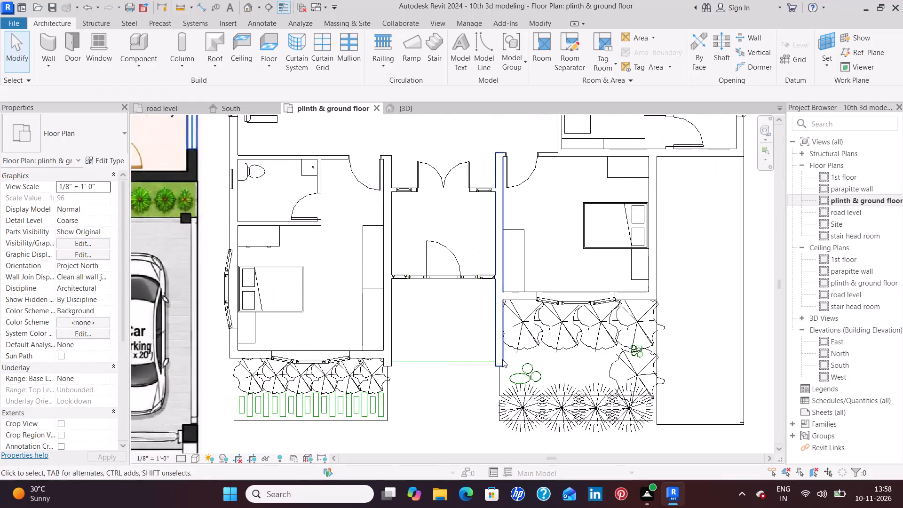
Examine the round, oval and polygonal stepping-stone shapes in the planted front bed, checking the ground floor and road level plans.
scroll(496, 360, up, 4)
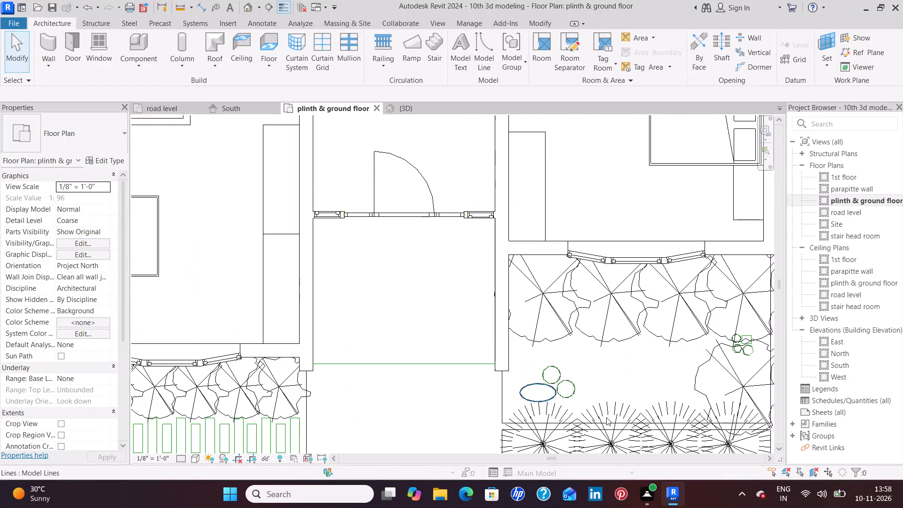
middle_drag(587, 375, 565, 270)
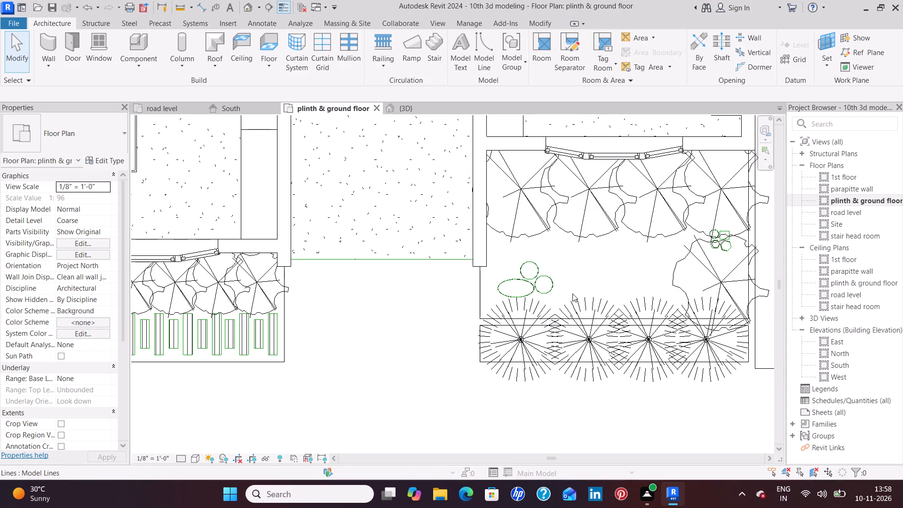
click(171, 106)
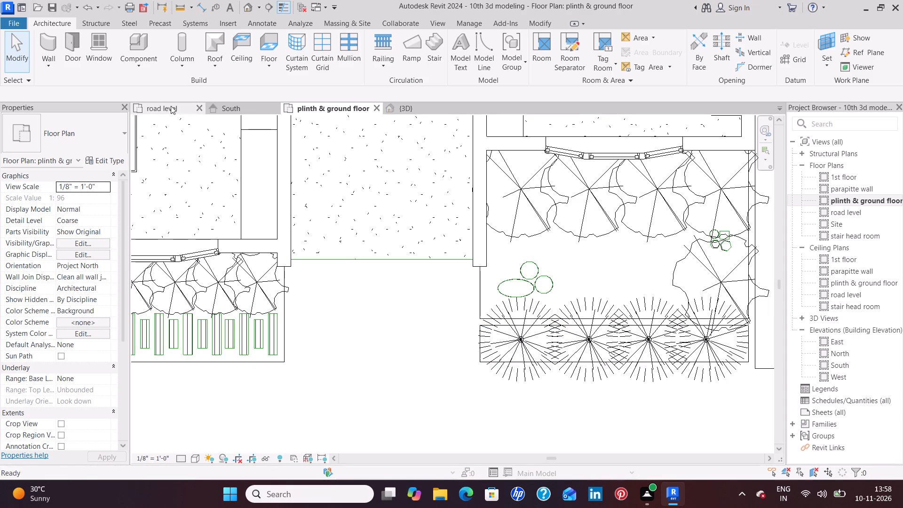
middle_drag(558, 330, 574, 182)
scroll(569, 264, down, 3)
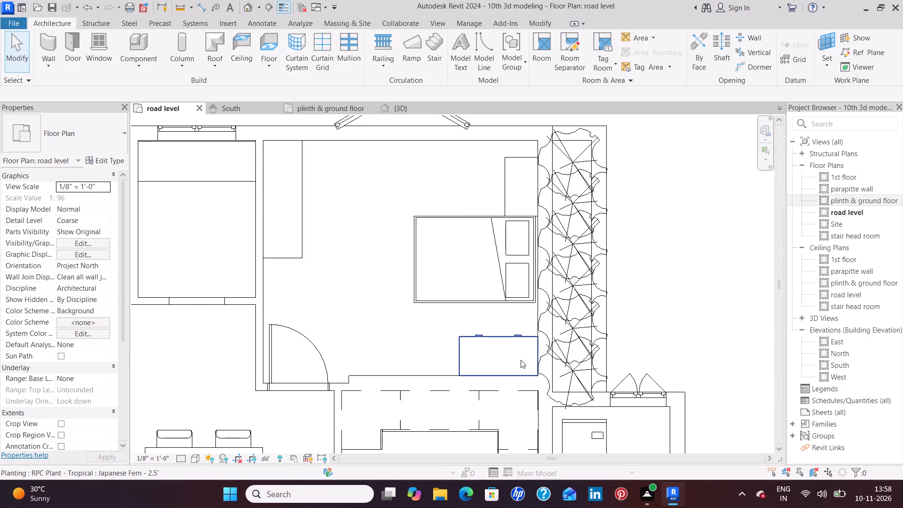
middle_drag(499, 371, 526, 208)
middle_drag(507, 370, 505, 235)
middle_drag(475, 380, 491, 234)
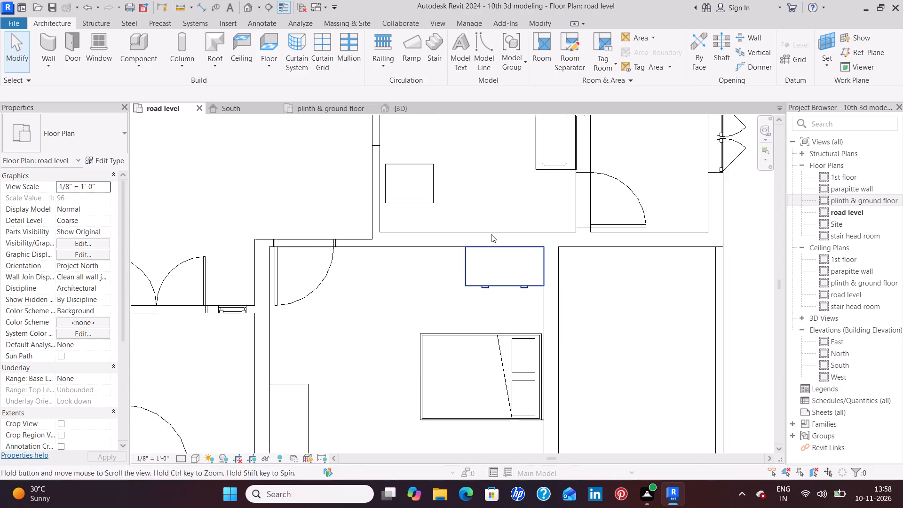
middle_drag(491, 234, 490, 238)
middle_drag(462, 389, 469, 254)
middle_drag(450, 393, 458, 267)
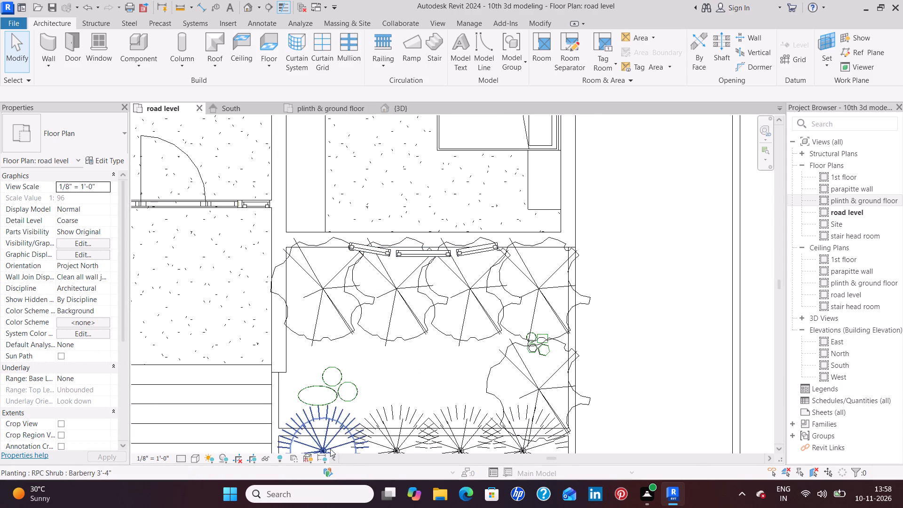
middle_drag(335, 429, 374, 338)
scroll(360, 314, up, 9)
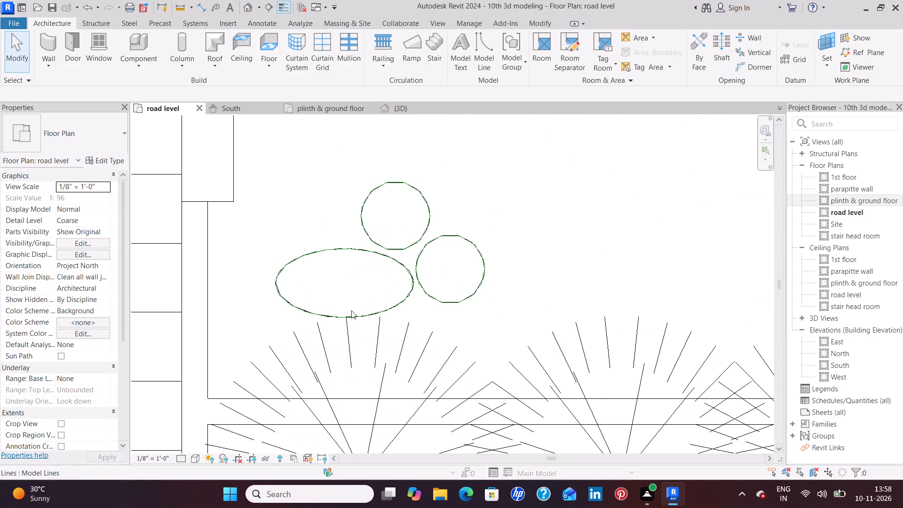
middle_drag(323, 295, 332, 52)
middle_drag(330, 94, 332, 127)
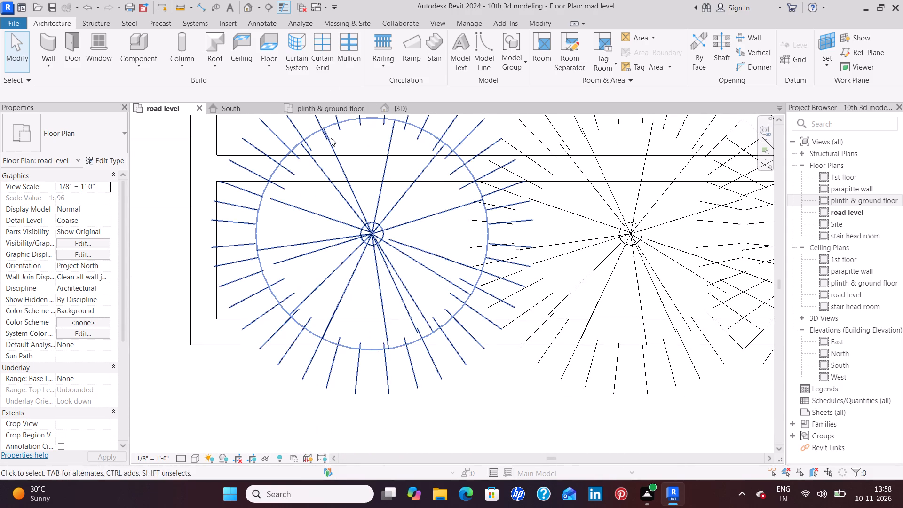
middle_drag(328, 141, 362, 319)
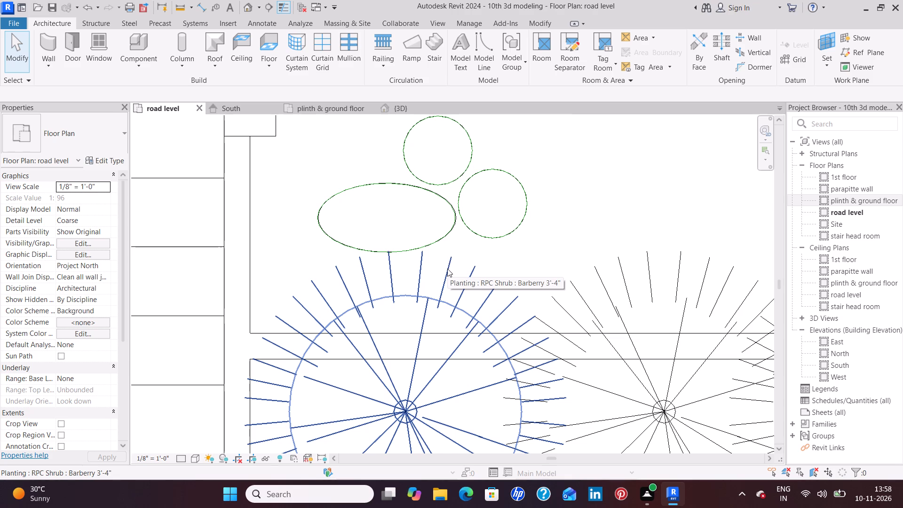
middle_drag(654, 188, 551, 239)
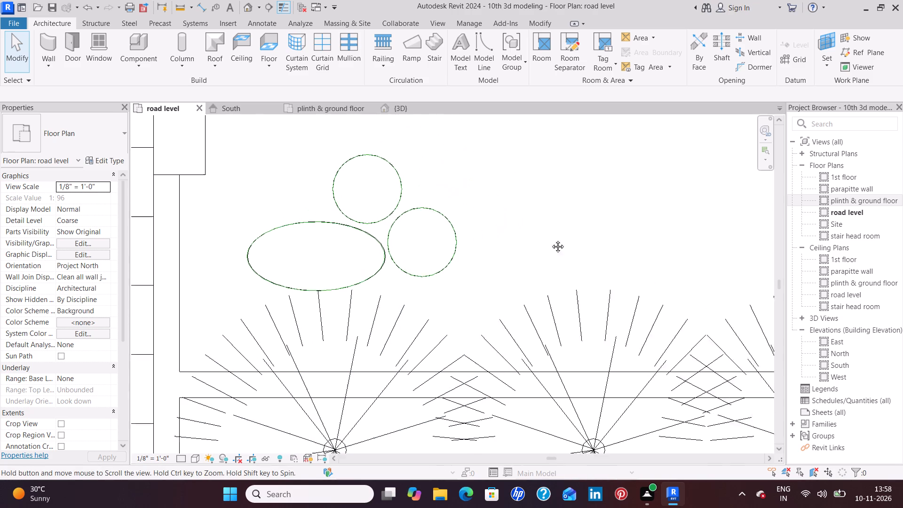
middle_drag(551, 239, 533, 245)
scroll(513, 250, down, 3)
middle_drag(662, 193, 420, 335)
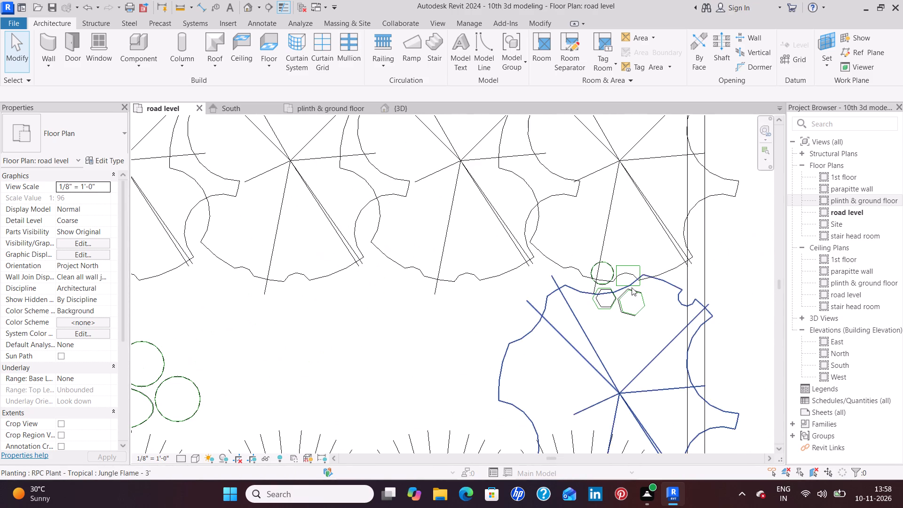
scroll(624, 286, up, 6)
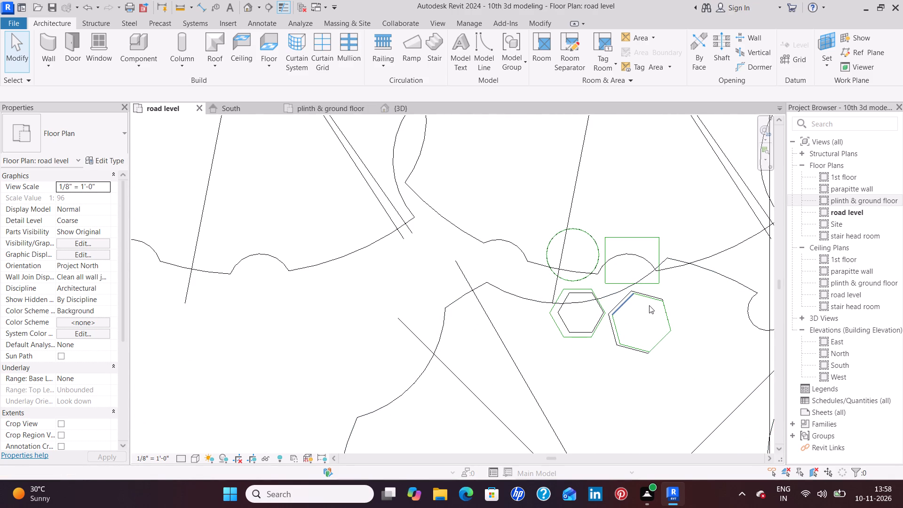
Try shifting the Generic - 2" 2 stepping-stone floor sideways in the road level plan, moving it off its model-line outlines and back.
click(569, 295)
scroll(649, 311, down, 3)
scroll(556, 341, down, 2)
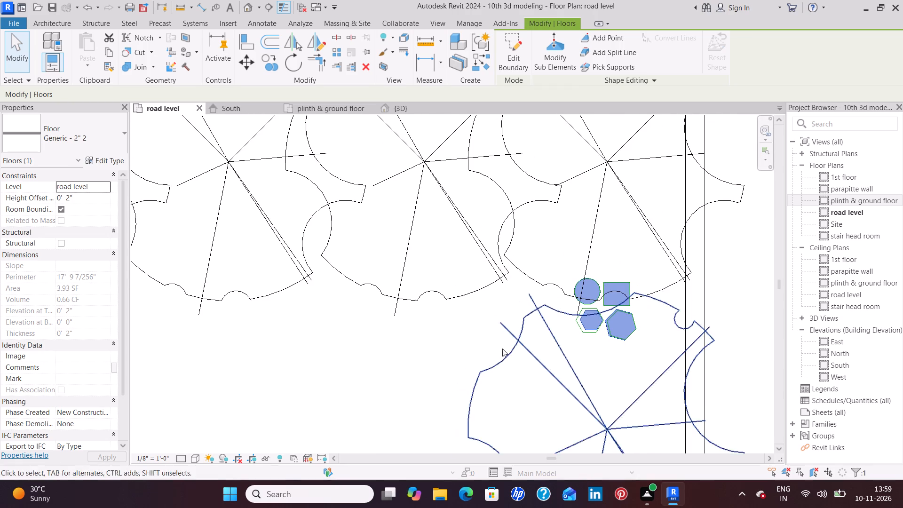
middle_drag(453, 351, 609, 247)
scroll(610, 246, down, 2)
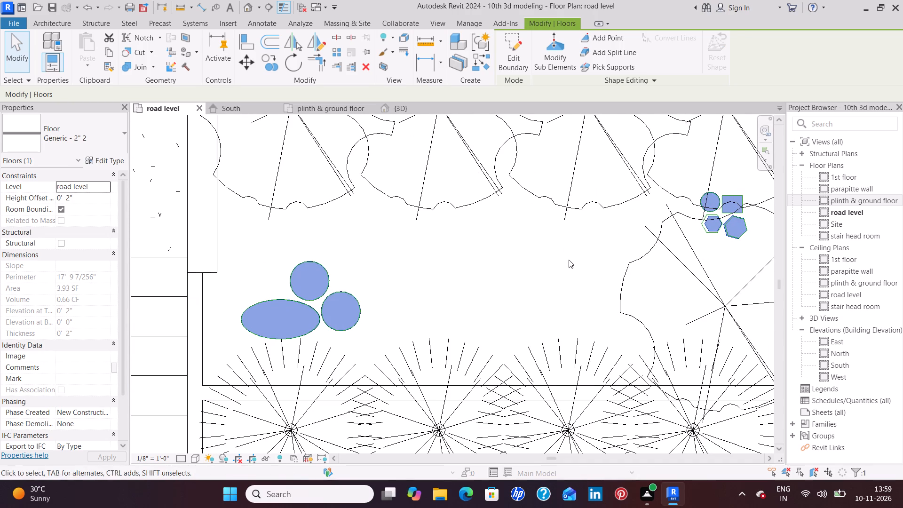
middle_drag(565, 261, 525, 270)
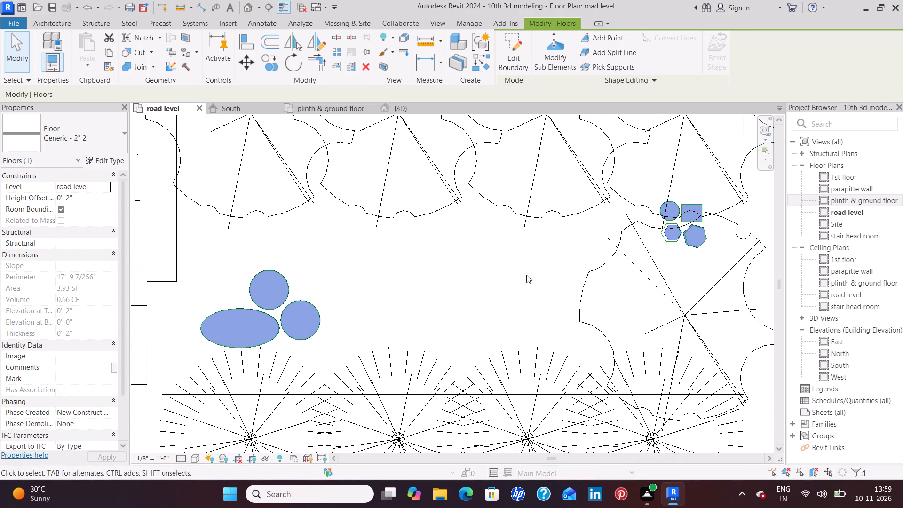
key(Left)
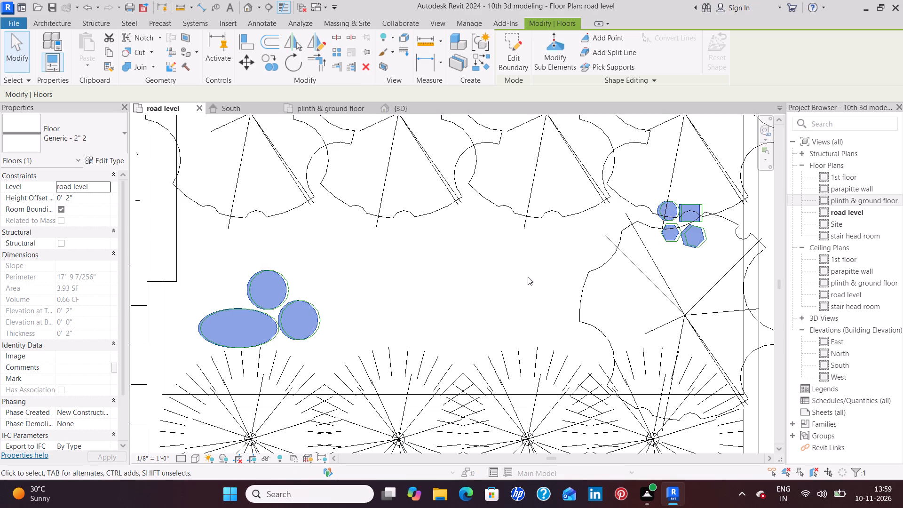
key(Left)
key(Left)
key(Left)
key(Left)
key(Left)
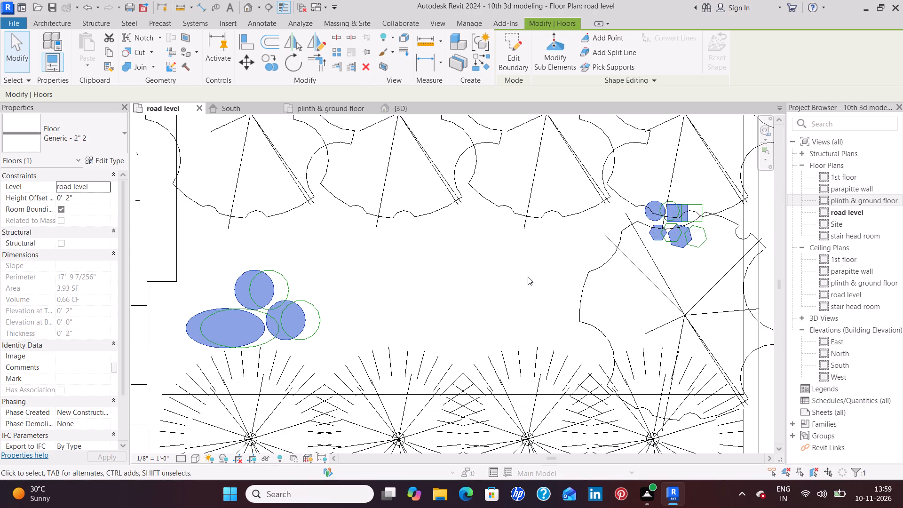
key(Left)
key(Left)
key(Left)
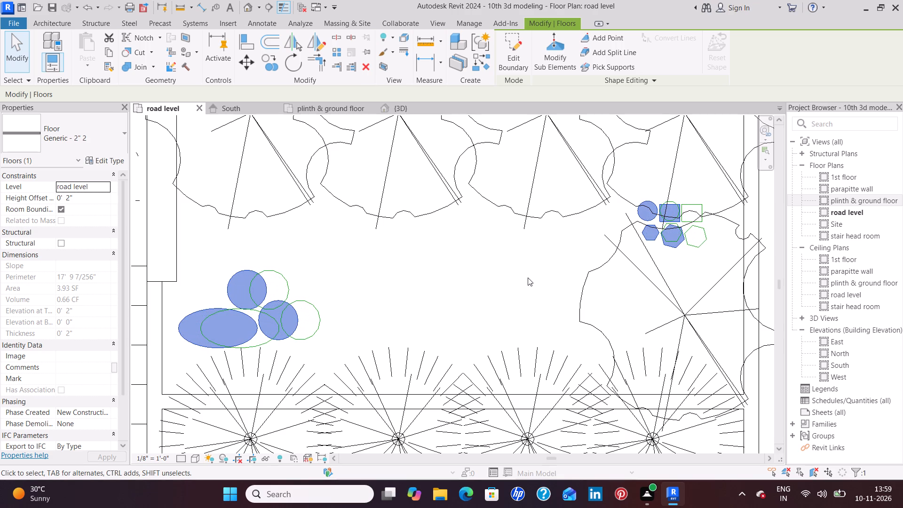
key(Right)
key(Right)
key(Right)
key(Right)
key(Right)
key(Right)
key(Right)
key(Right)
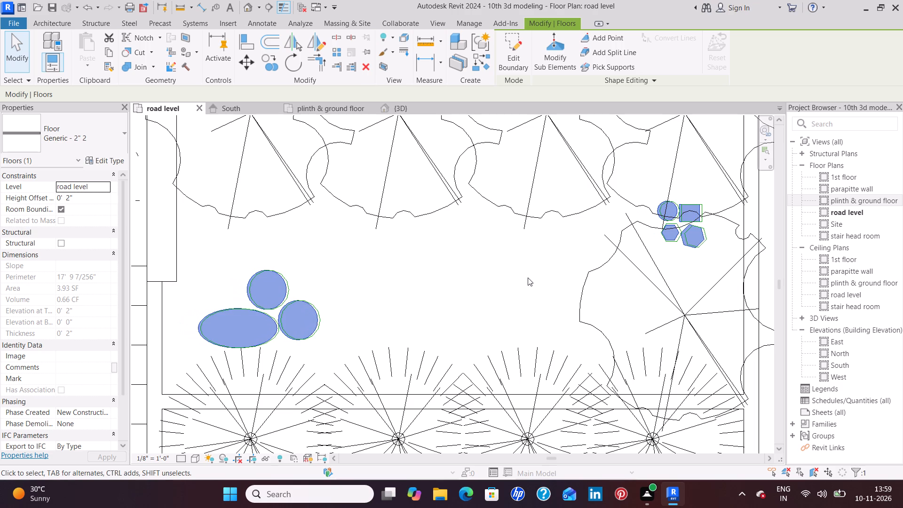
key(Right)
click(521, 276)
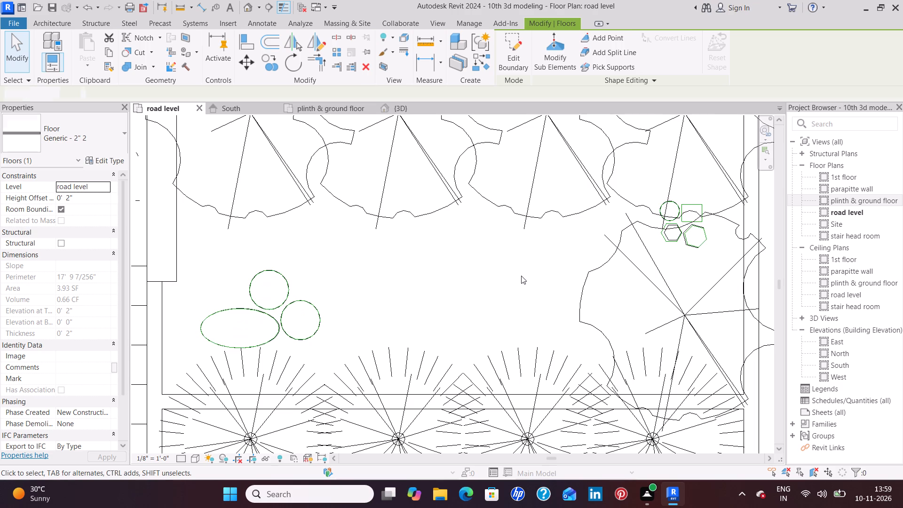
Examine the stepping stones on the front bed's grass in 3D, up close and together with the surrounding shrubs, entrance steps and walls.
scroll(522, 276, down, 2)
middle_drag(522, 276, 522, 286)
middle_click(522, 286)
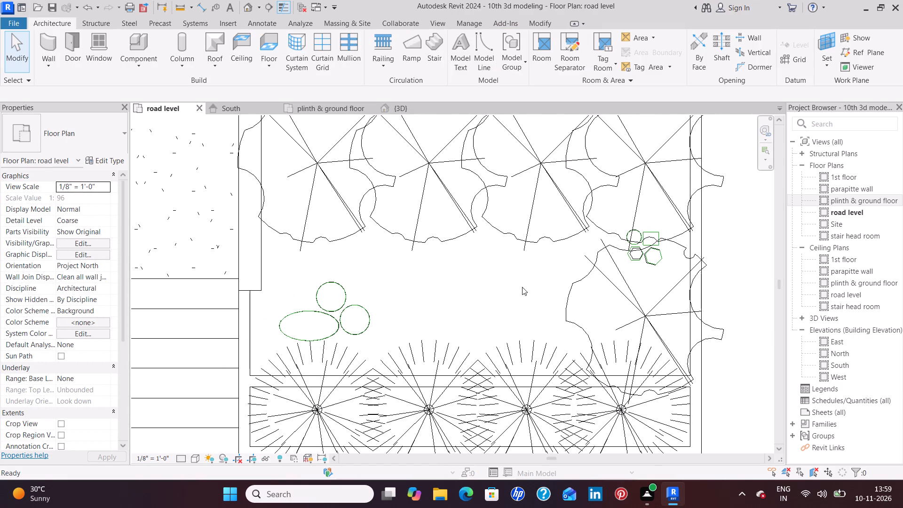
click(410, 111)
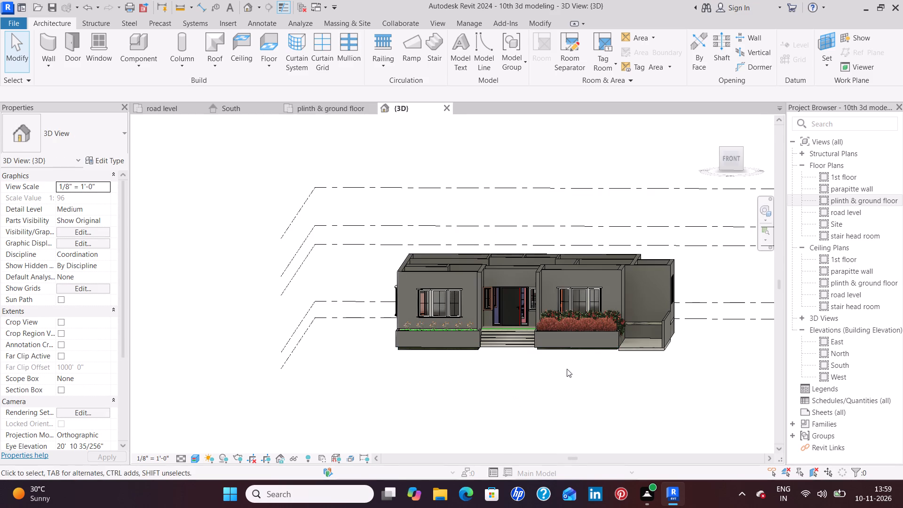
shift+middle_drag(566, 370, 571, 412)
shift+middle_drag(499, 342, 507, 357)
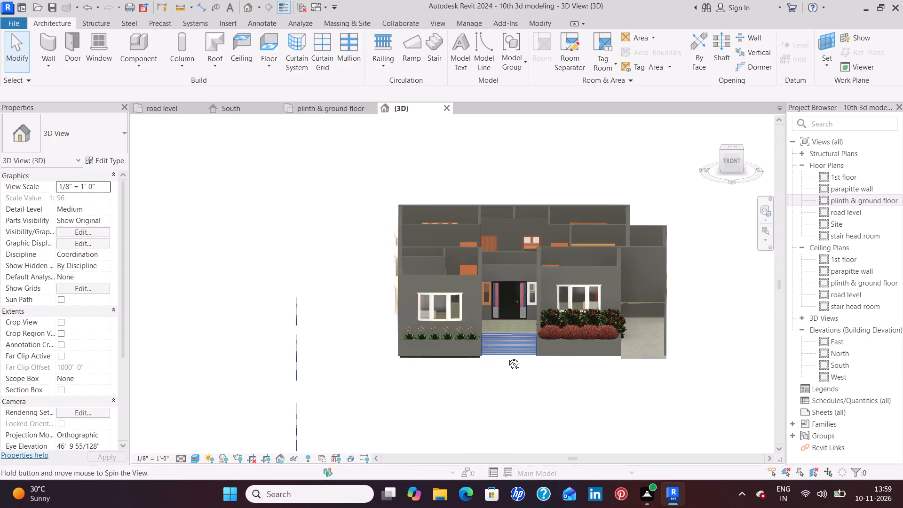
shift+middle_drag(507, 357, 626, 421)
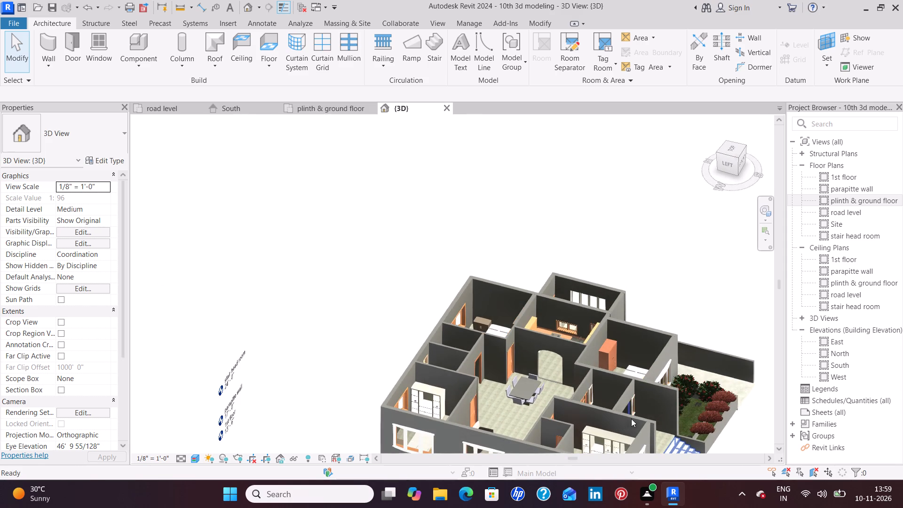
scroll(710, 397, up, 7)
scroll(689, 430, up, 4)
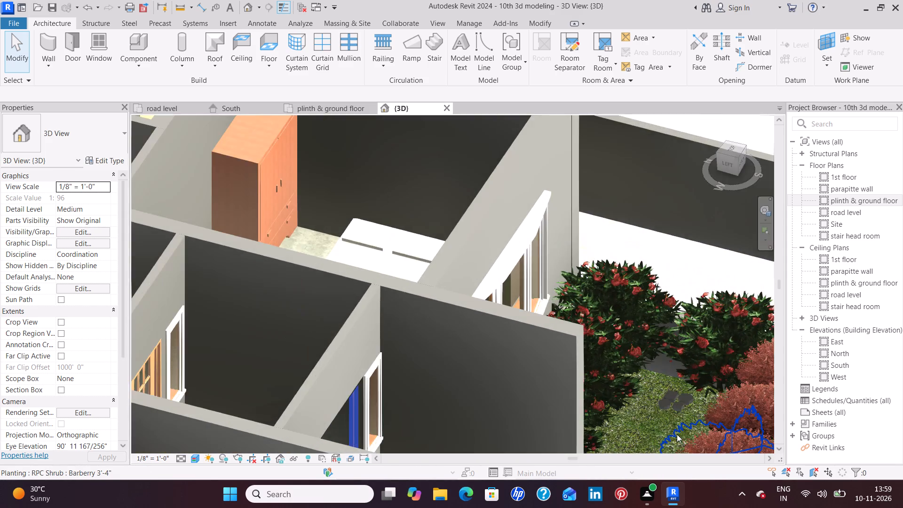
scroll(676, 434, up, 8)
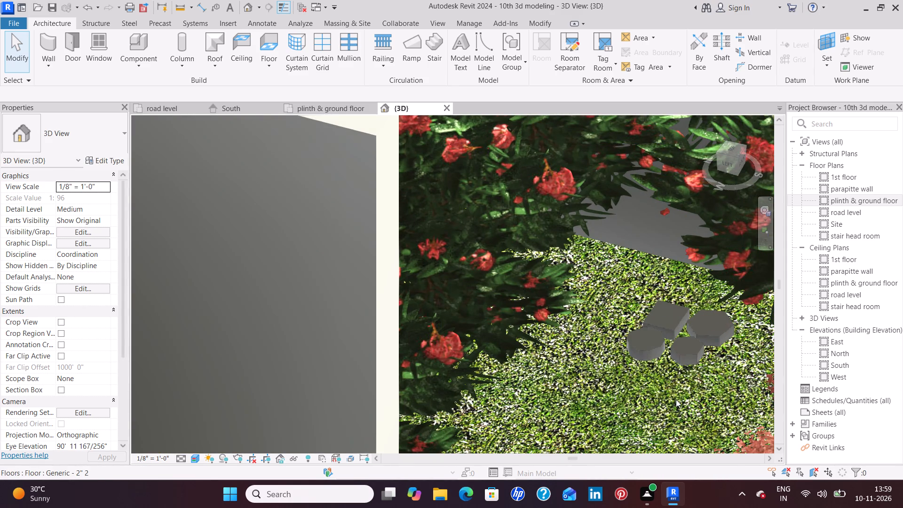
shift+scroll(676, 399, up, 5)
scroll(676, 399, up, 3)
middle_drag(688, 370, 601, 397)
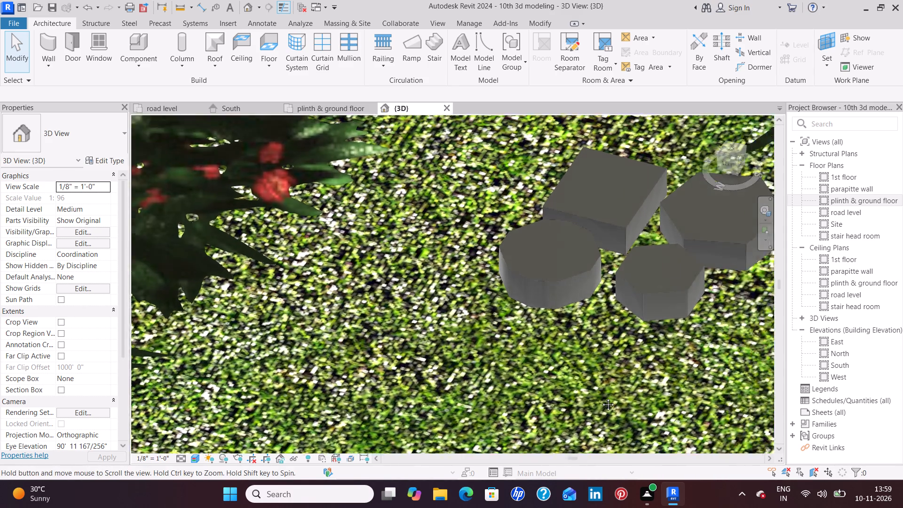
middle_drag(601, 397, 482, 433)
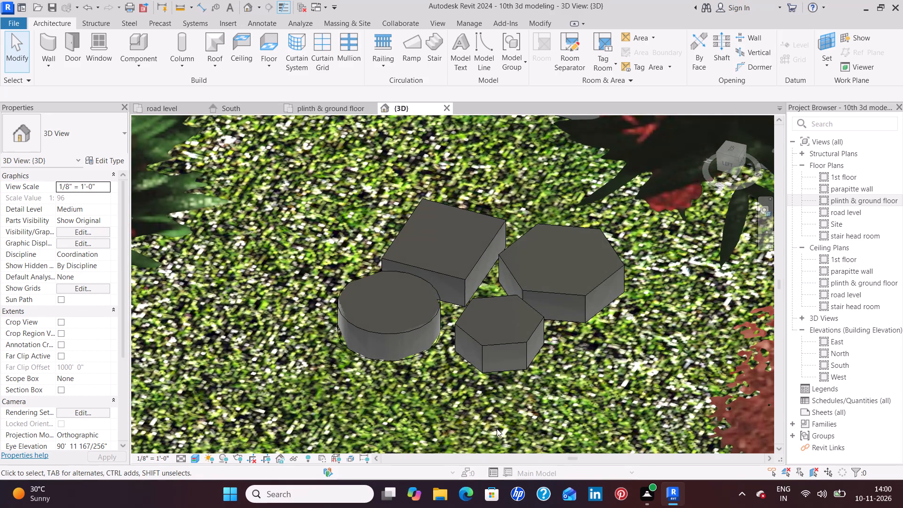
scroll(513, 332, down, 5)
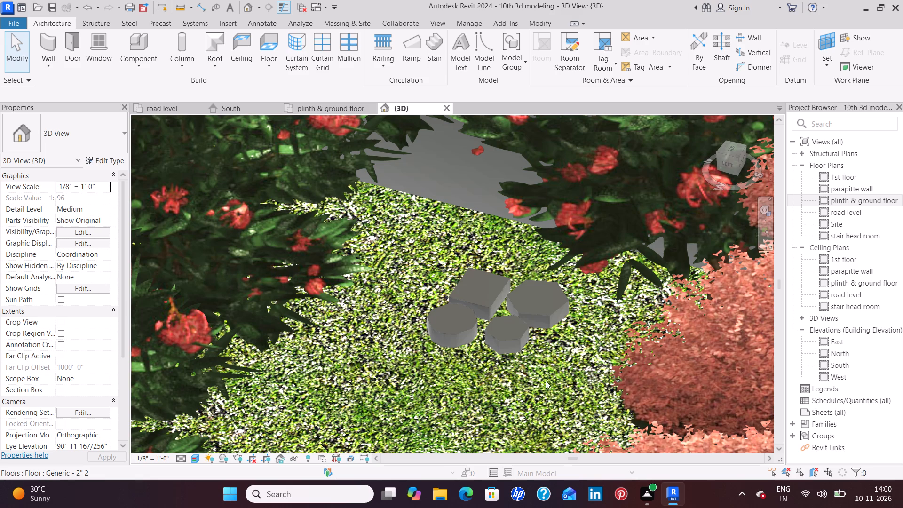
scroll(536, 362, up, 9)
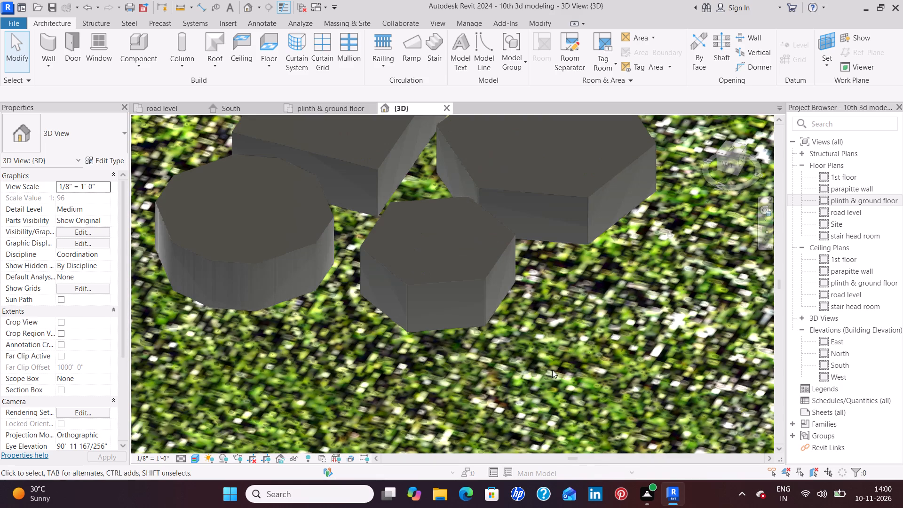
scroll(552, 370, down, 9)
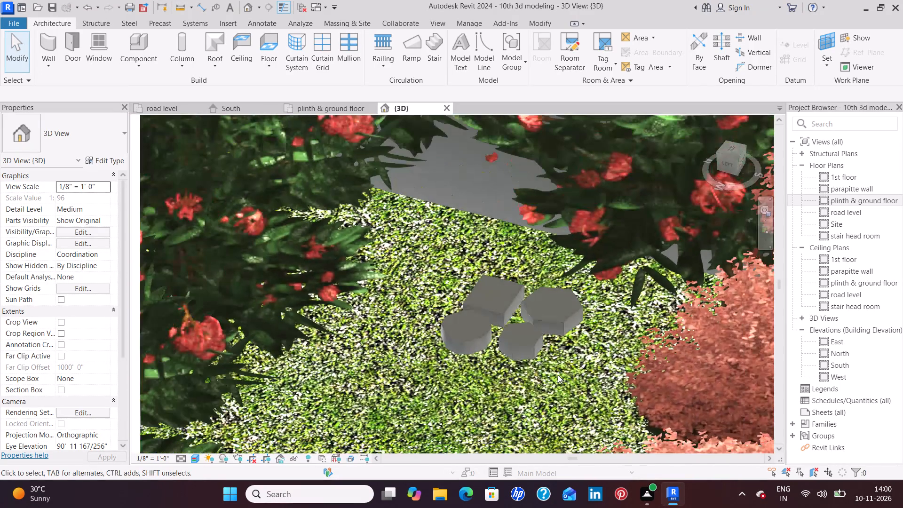
scroll(585, 375, down, 7)
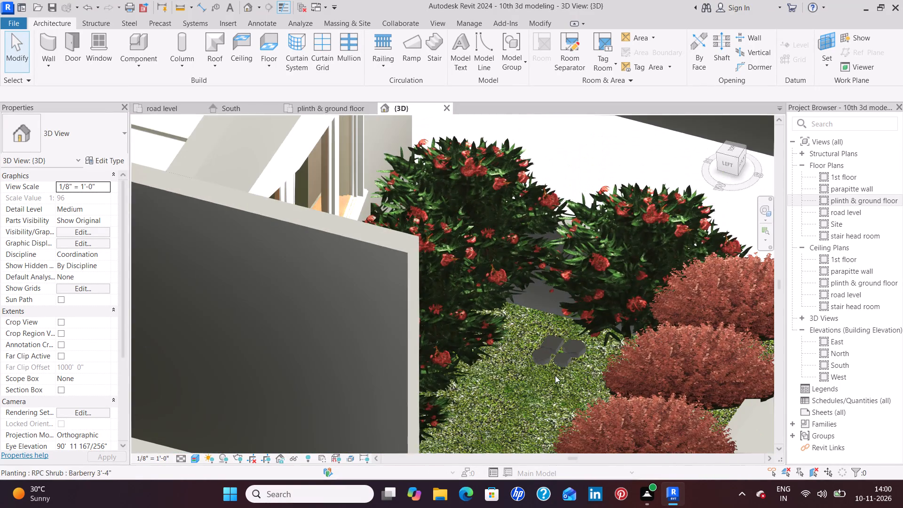
scroll(554, 377, down, 2)
middle_drag(515, 387, 505, 316)
scroll(506, 312, down, 7)
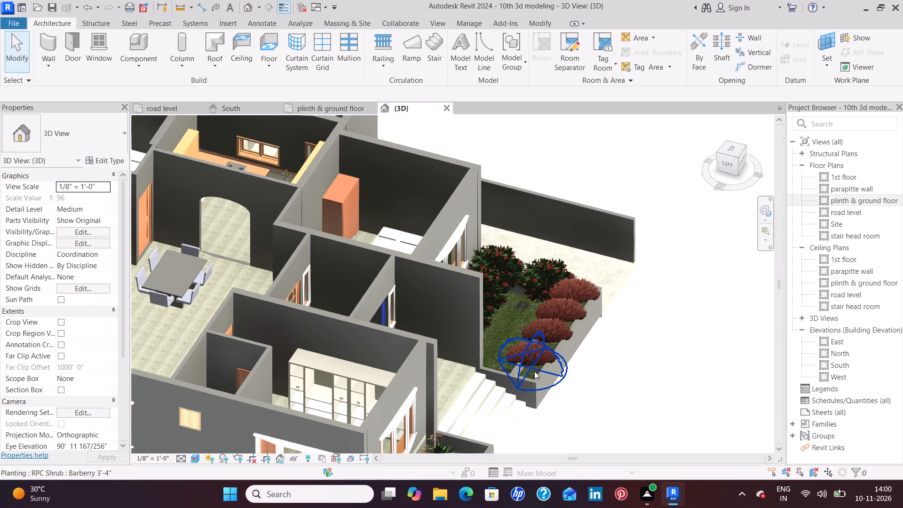
shift+middle_drag(540, 371, 564, 371)
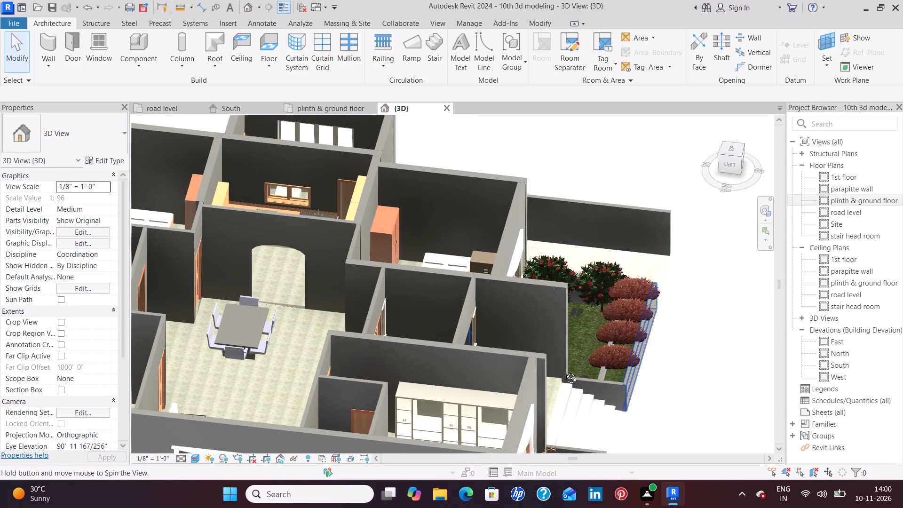
shift+middle_drag(564, 371, 489, 377)
scroll(505, 374, down, 1)
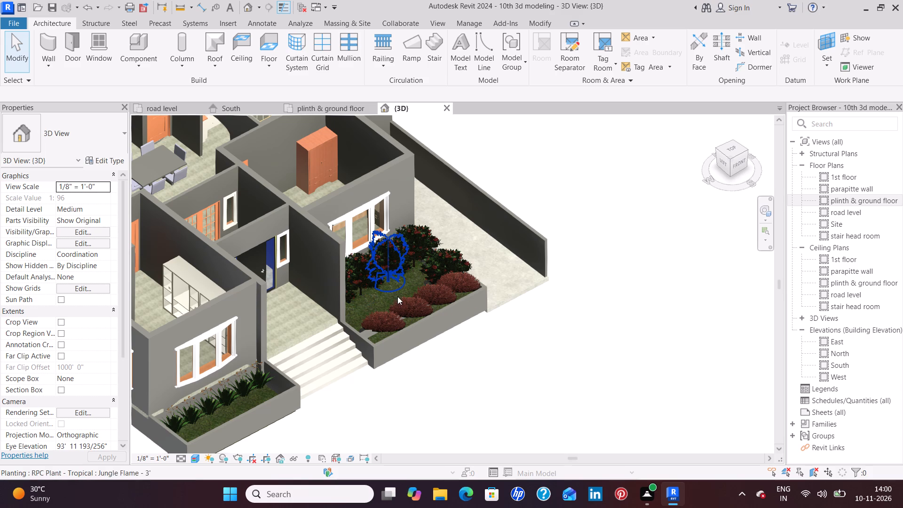
Check the structure layer's material of the Generic - 2" 2 floor type used for the small stepping stones among the front-bed shrubs.
scroll(406, 284, up, 10)
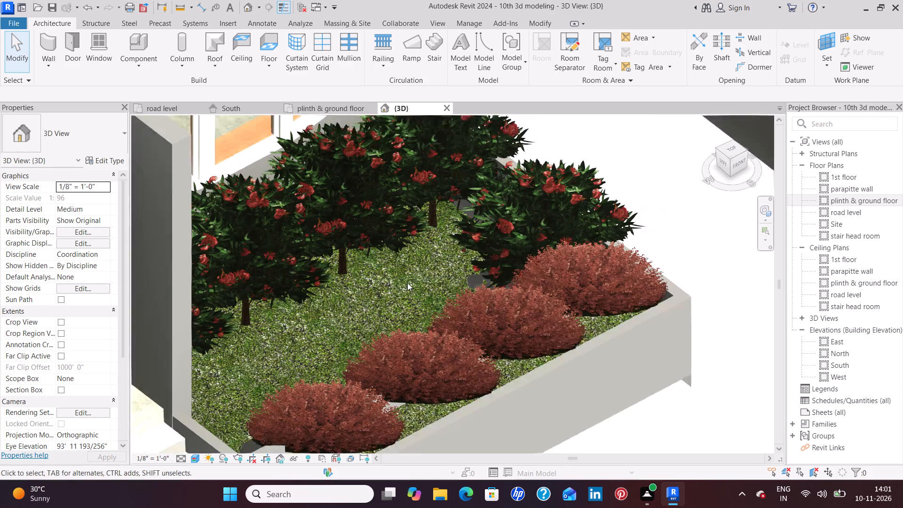
shift+middle_drag(457, 257, 507, 310)
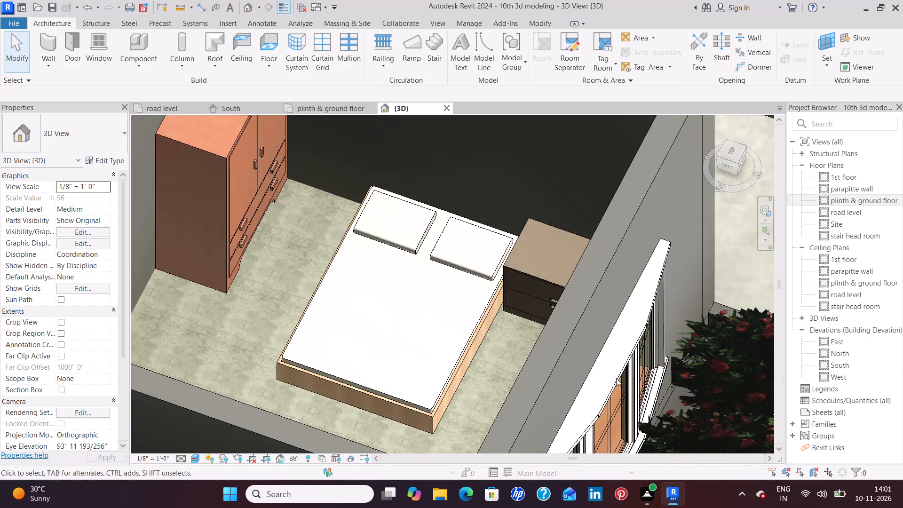
middle_drag(646, 377, 503, 181)
scroll(810, 310, up, 3)
scroll(723, 294, up, 4)
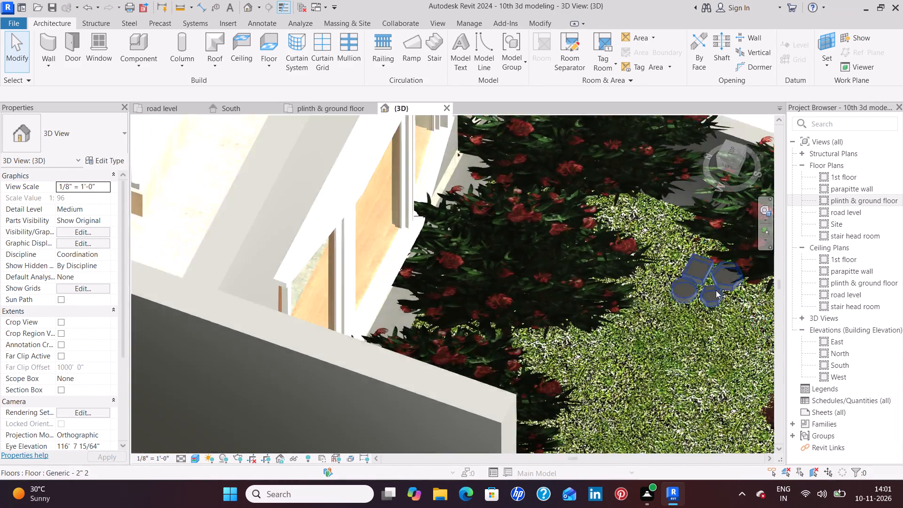
scroll(716, 290, up, 1)
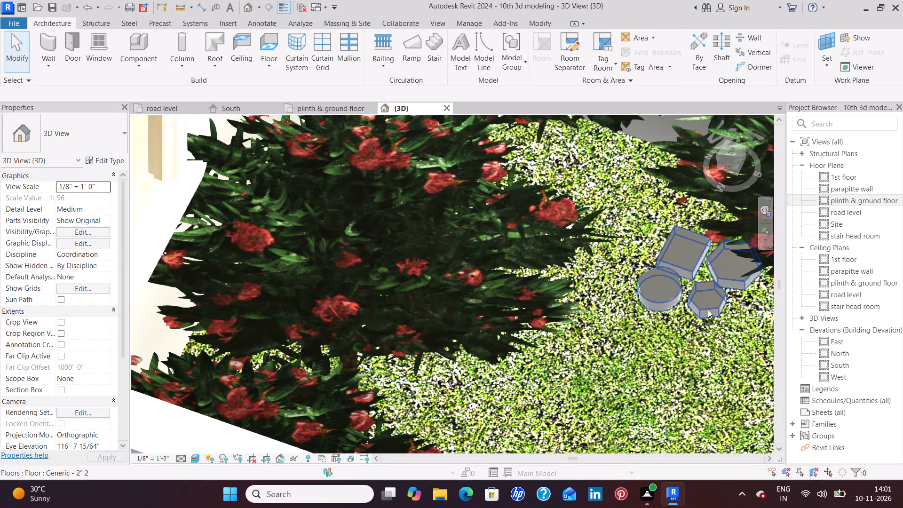
click(708, 310)
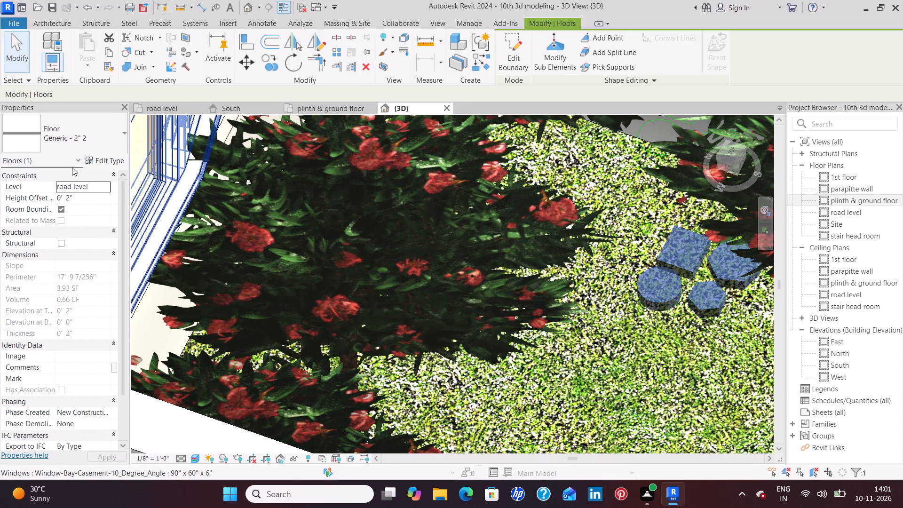
click(104, 162)
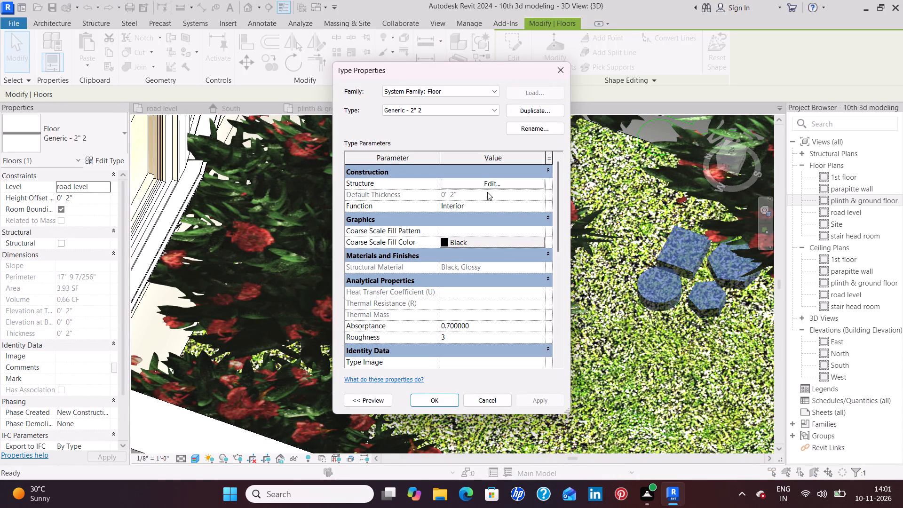
click(489, 181)
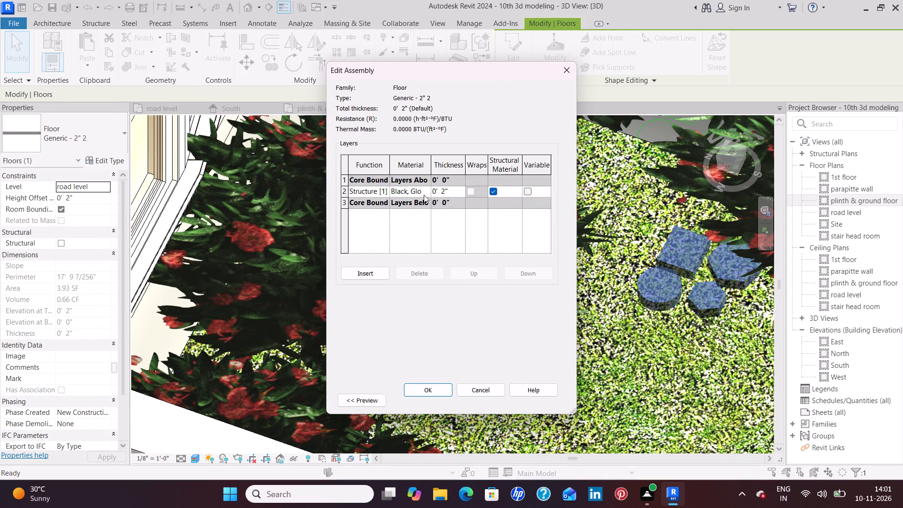
click(429, 192)
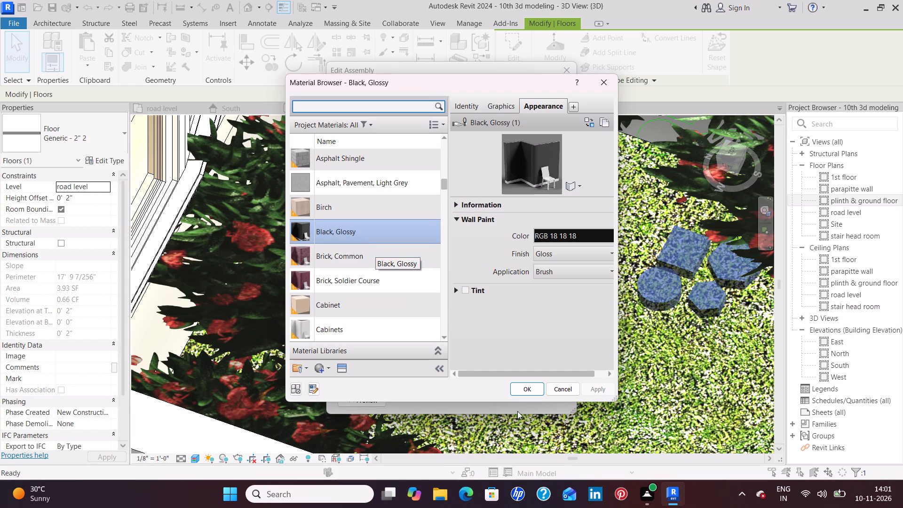
click(533, 389)
click(443, 390)
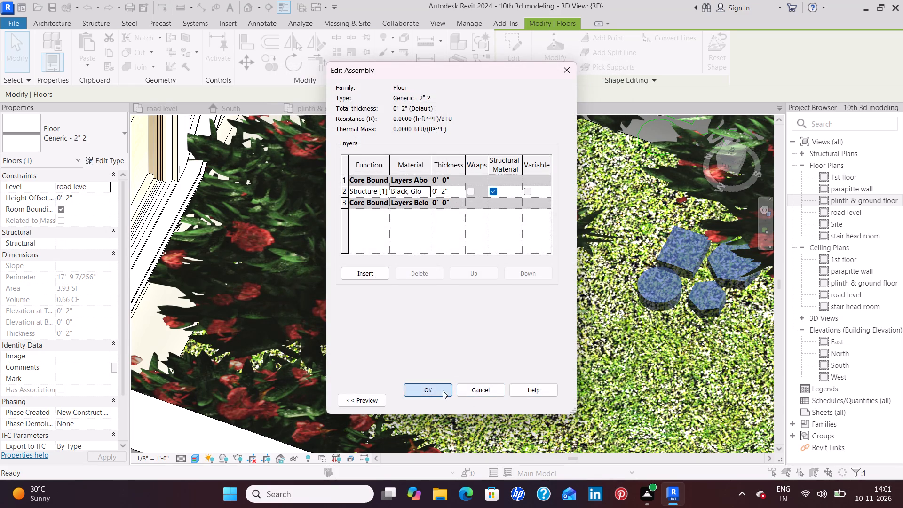
click(431, 406)
click(574, 385)
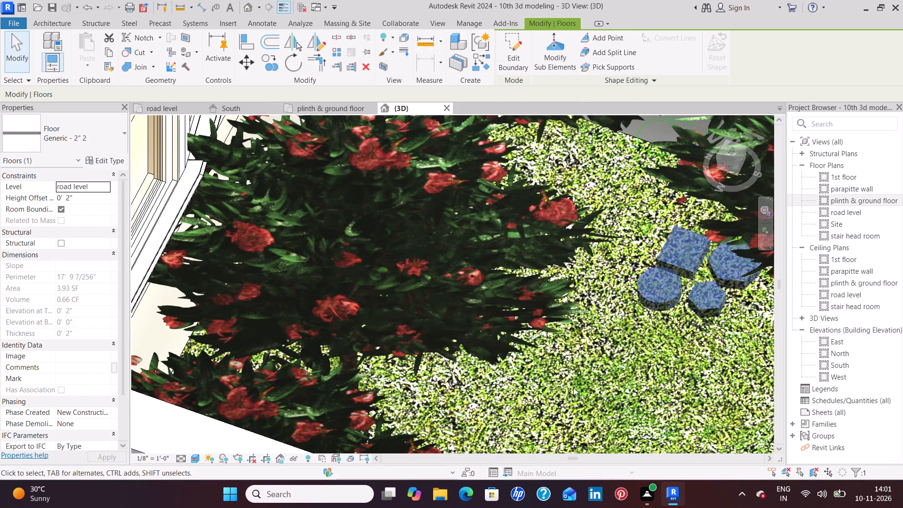
Examine the front bed's stepping stones, shrubs and low walls, the entrance steps and the empty paved side area in 3D.
scroll(572, 394, down, 7)
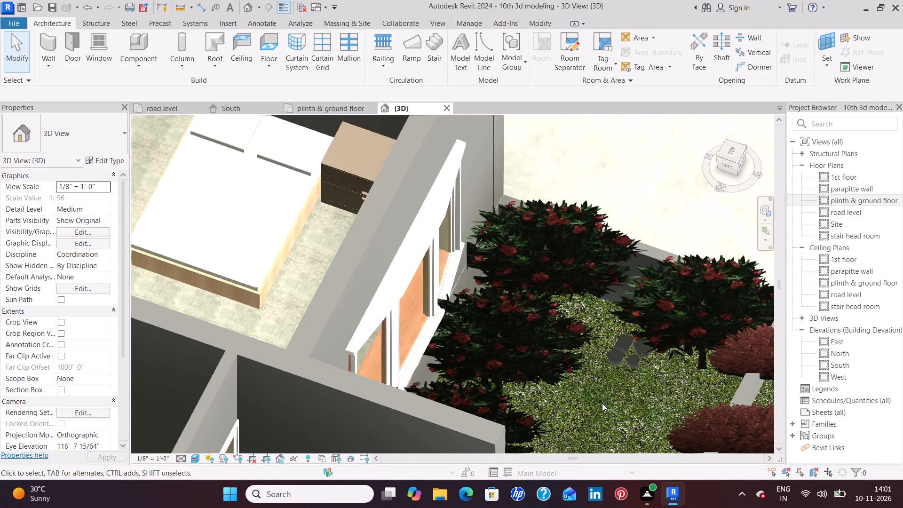
middle_drag(601, 405, 564, 298)
middle_drag(549, 357, 513, 268)
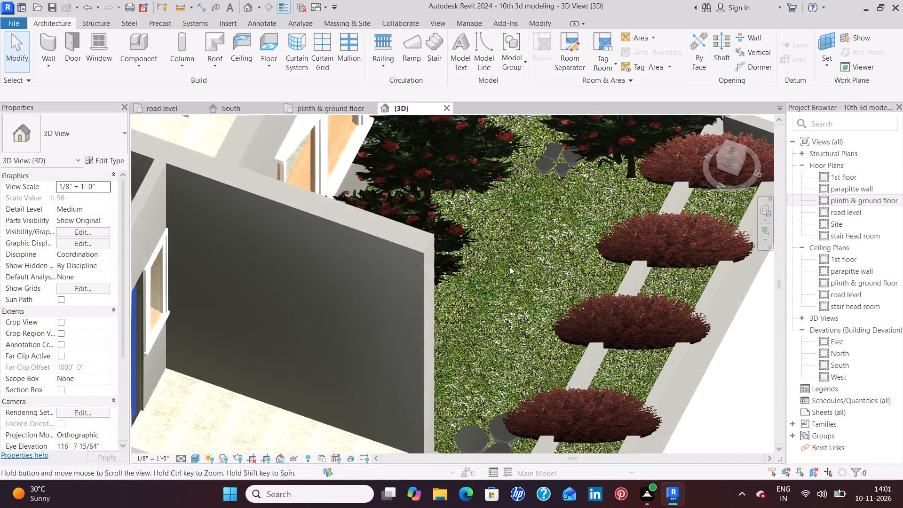
middle_drag(472, 411, 444, 286)
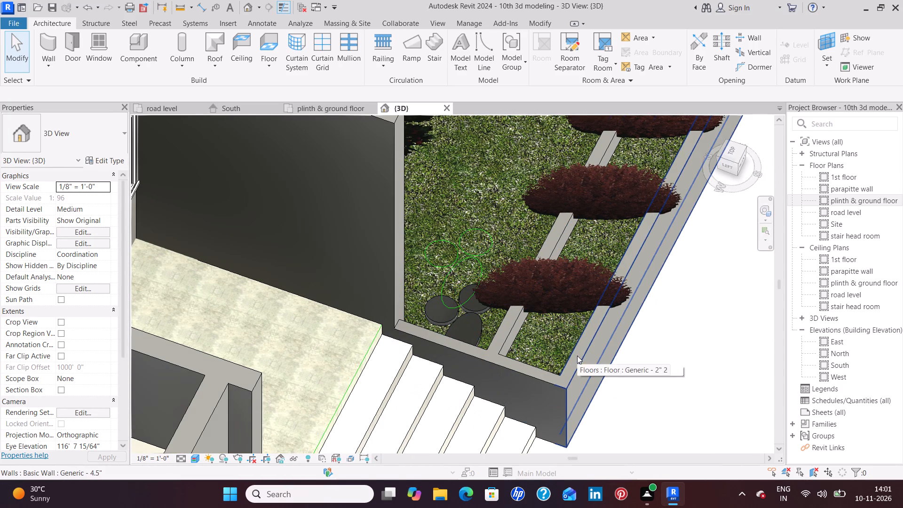
shift+middle_drag(577, 356, 508, 366)
scroll(452, 314, down, 5)
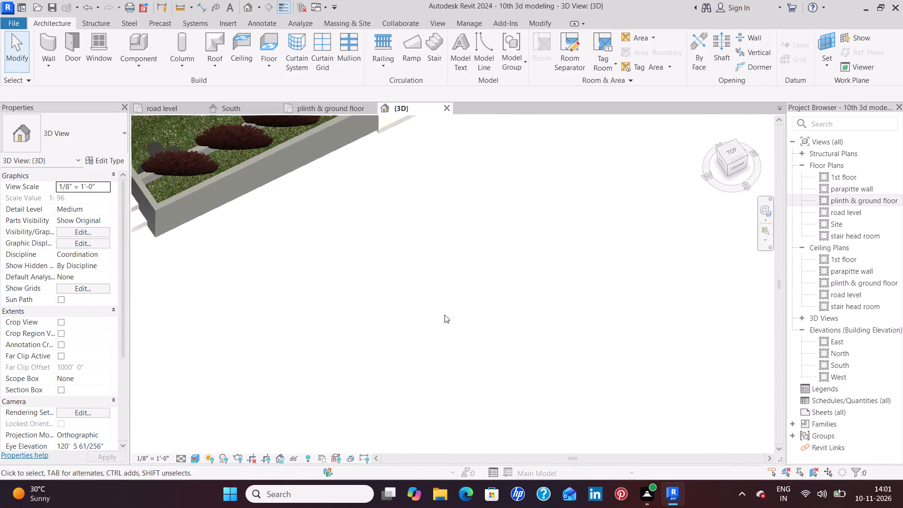
scroll(444, 313, down, 3)
shift+middle_drag(439, 294, 421, 193)
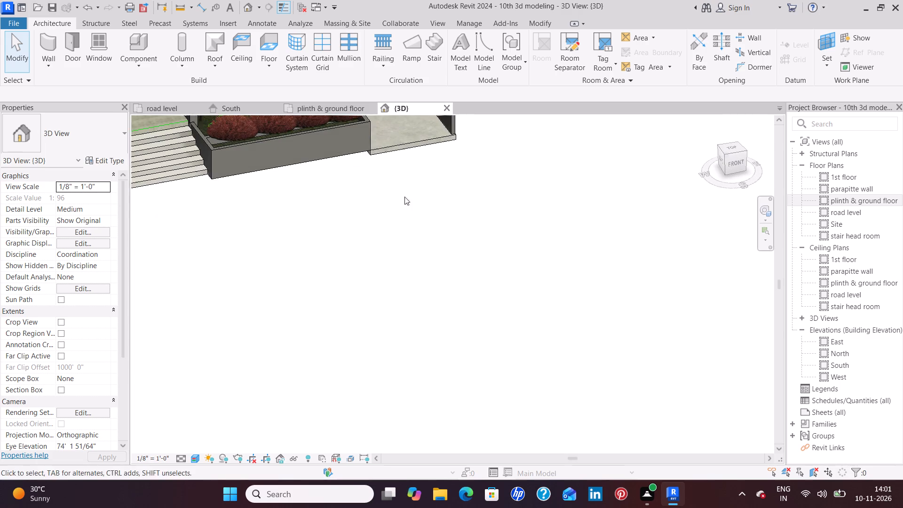
middle_drag(385, 203, 383, 341)
scroll(425, 359, down, 1)
middle_drag(425, 359, 395, 366)
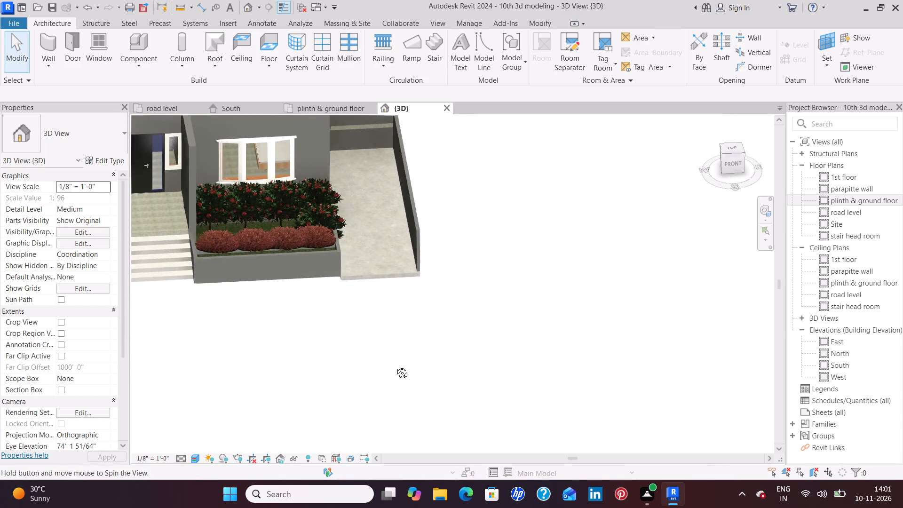
middle_drag(395, 366, 393, 366)
scroll(409, 336, down, 1)
middle_drag(508, 281, 499, 336)
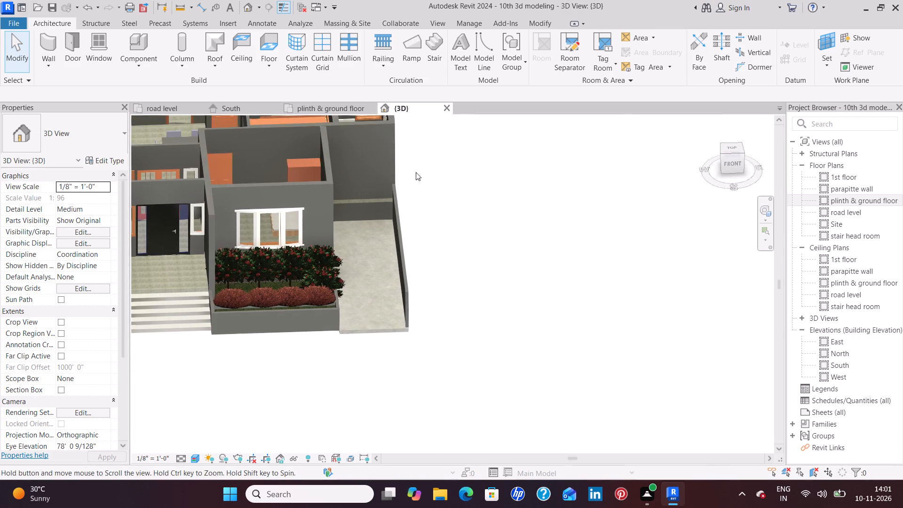
Load the RPC Beetle car family from the US library's Entourage folder for placement in the road level plan.
click(332, 110)
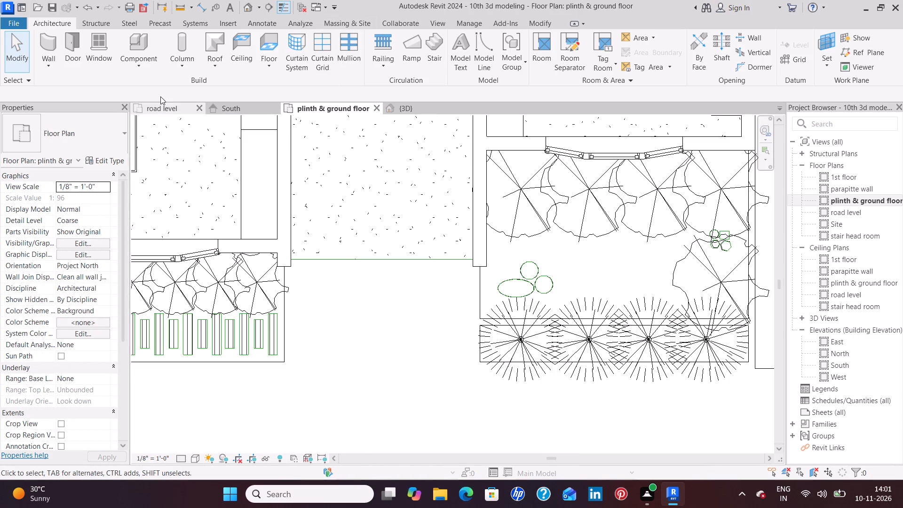
click(161, 108)
scroll(381, 242, down, 5)
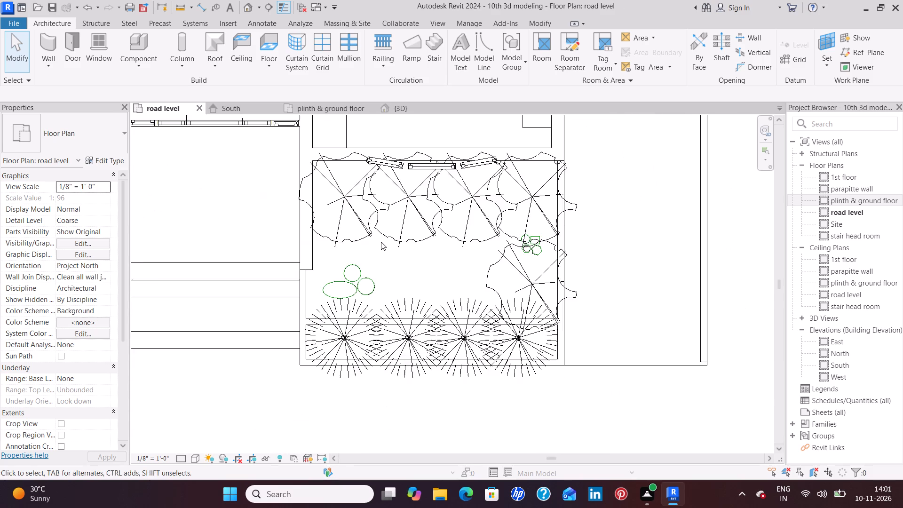
scroll(381, 242, down, 3)
middle_drag(500, 222, 453, 249)
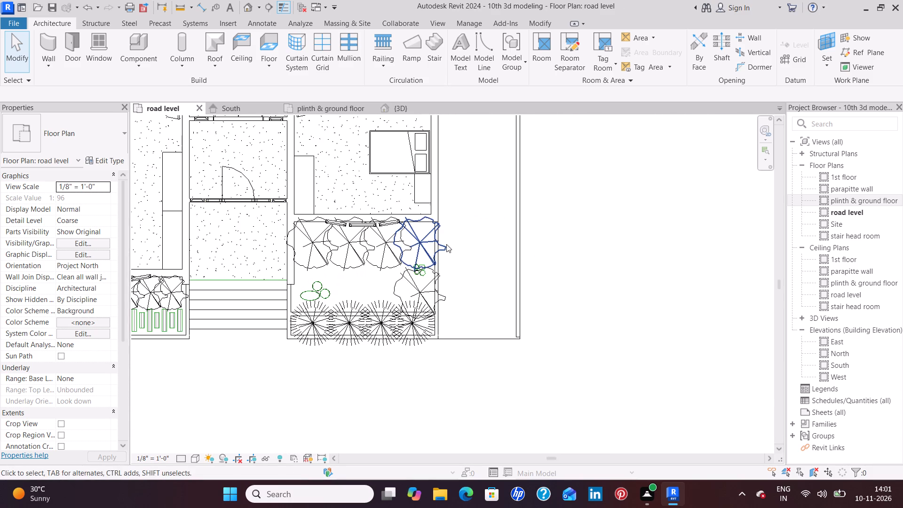
click(135, 48)
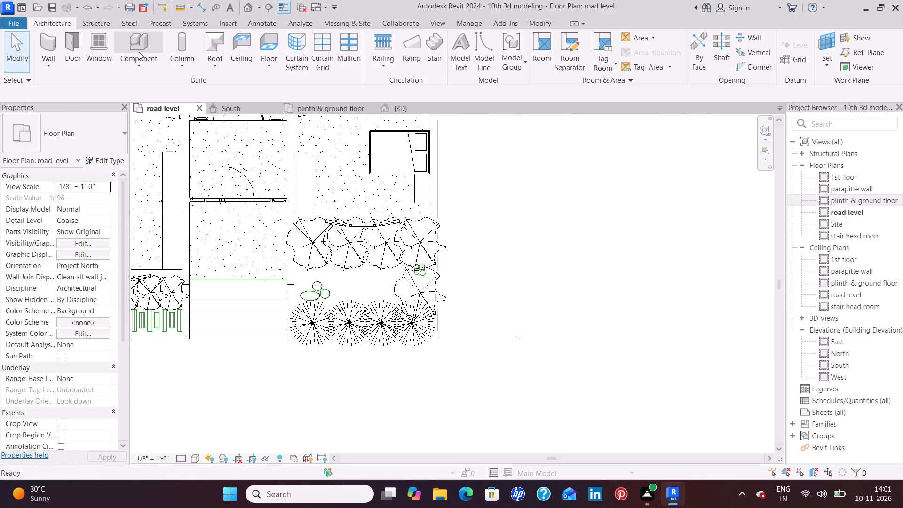
click(500, 66)
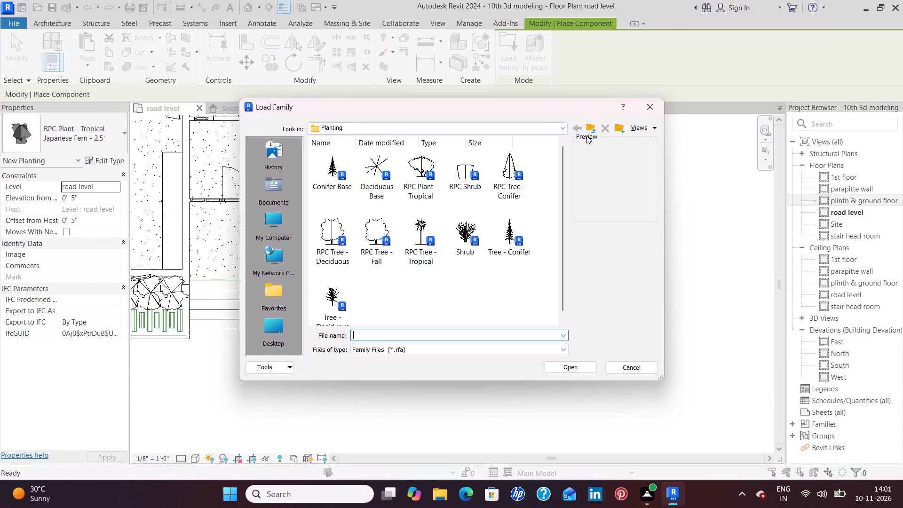
click(593, 126)
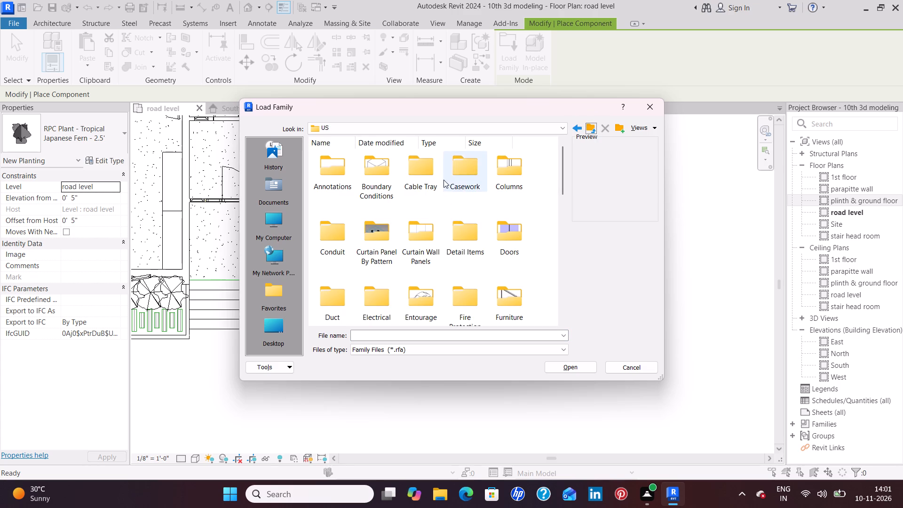
scroll(418, 265, down, 1)
scroll(418, 265, up, 3)
double_click(425, 304)
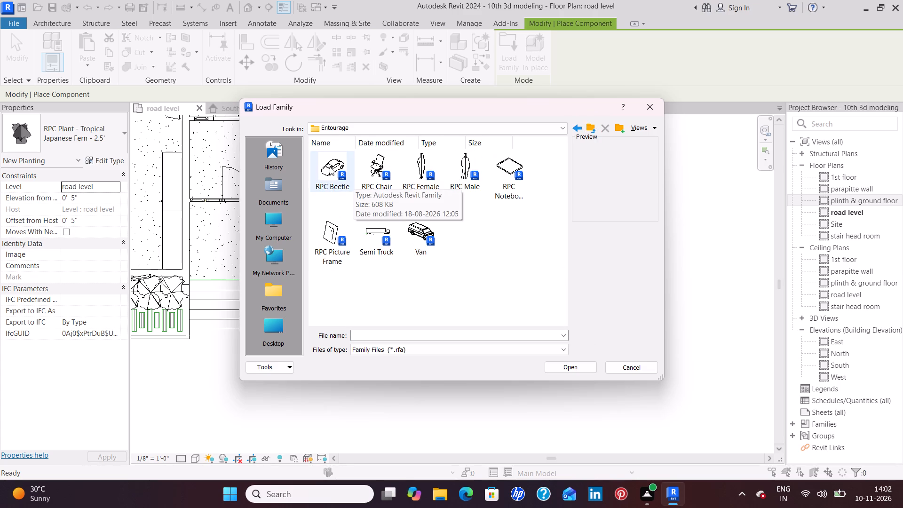
click(330, 167)
click(582, 366)
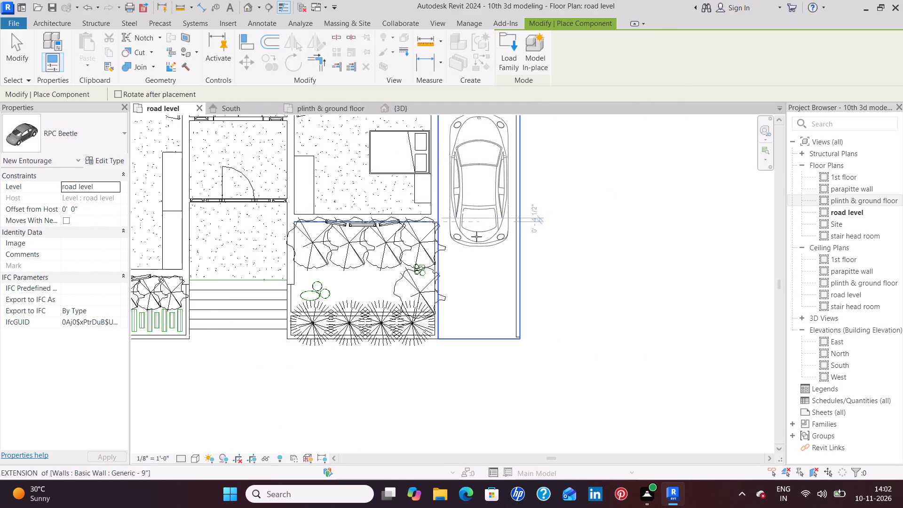
Place one RPC Beetle in the paved side area on road level, turned 180° so its front faces the area's open end.
middle_drag(476, 239, 476, 322)
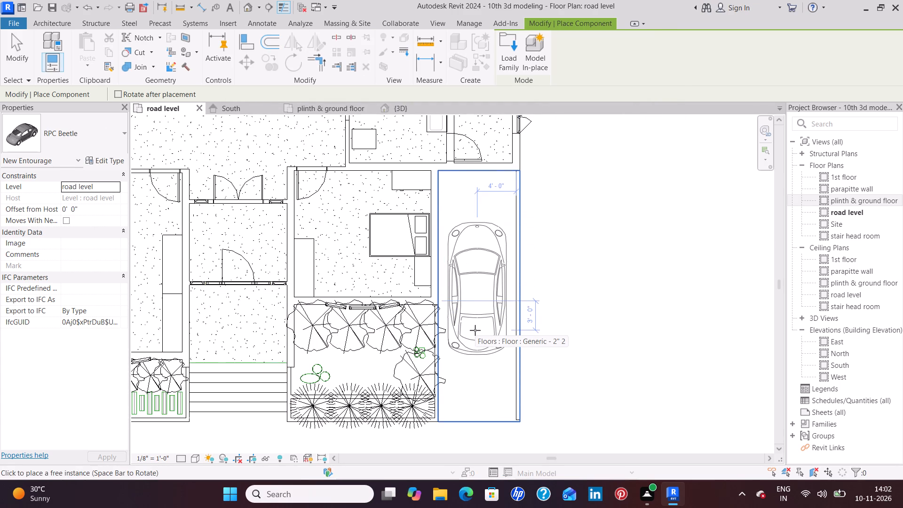
key(space)
key(space)
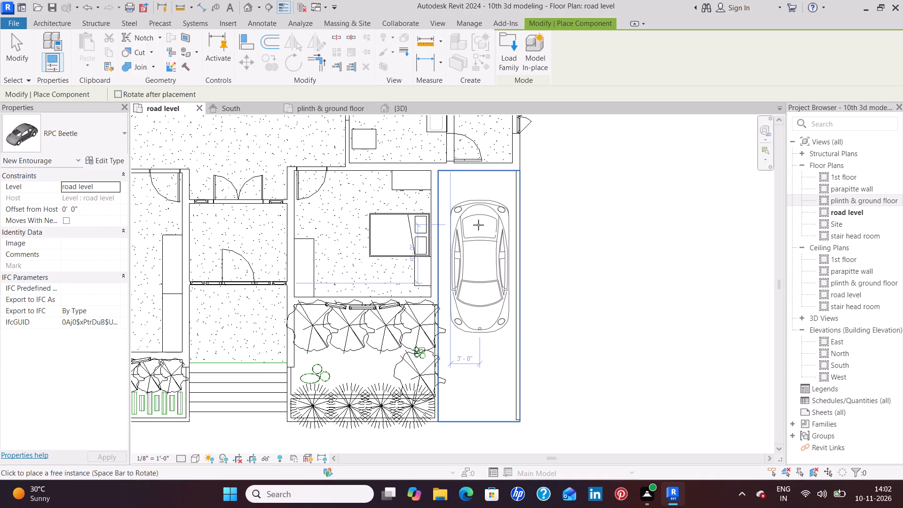
click(478, 225)
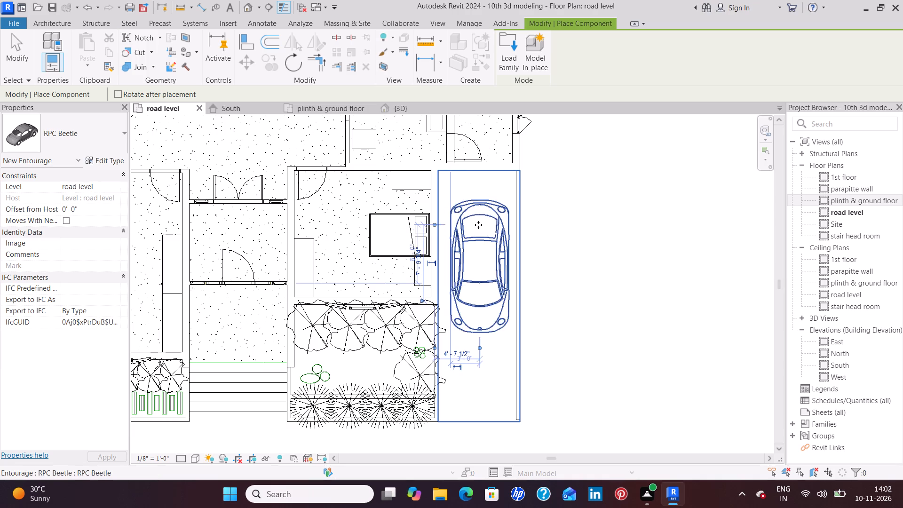
key(Escape)
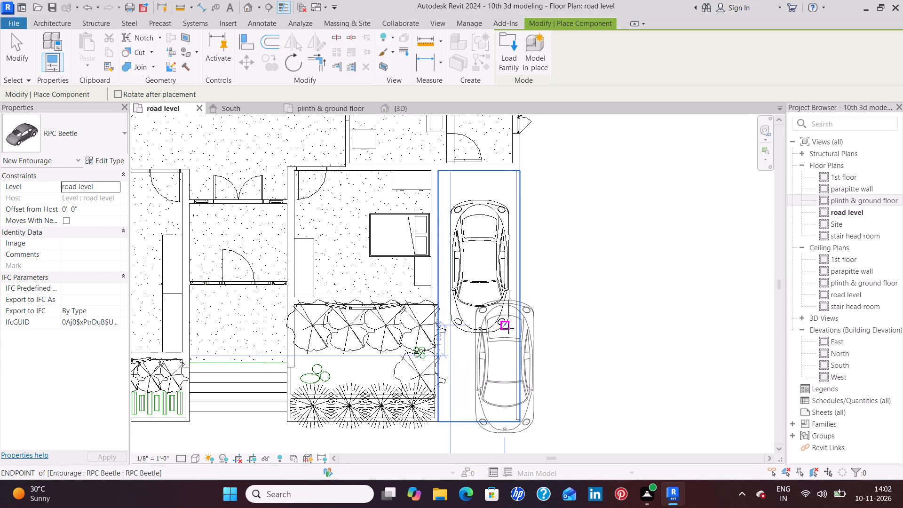
key(Escape)
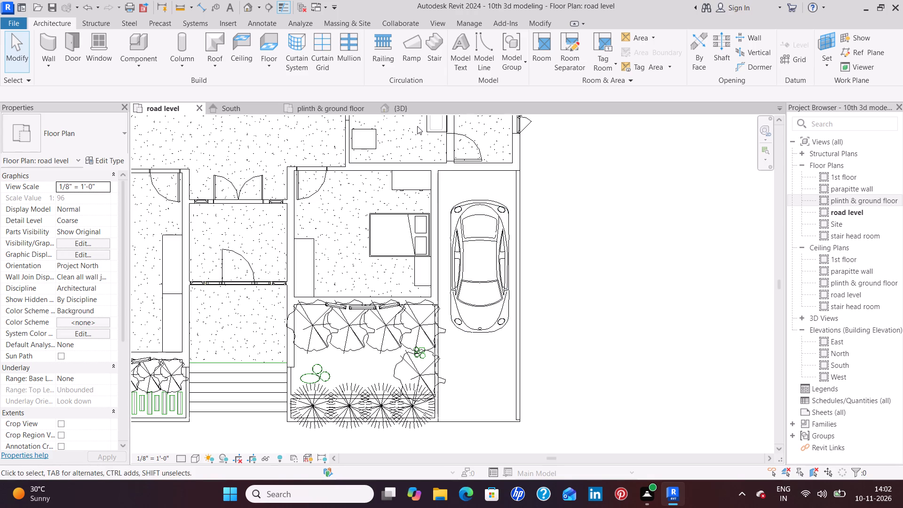
Examine the parked car in the paved side area in 3D, from the front at ground level and close up.
click(409, 111)
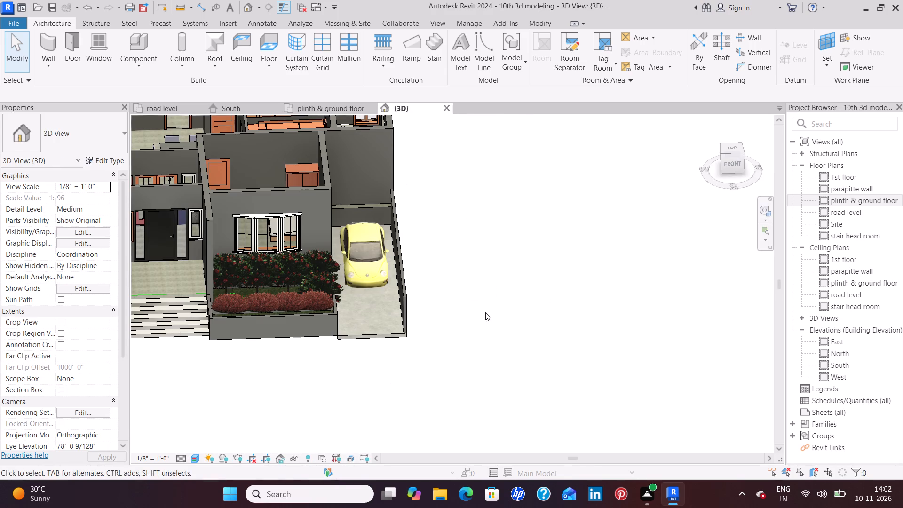
shift+middle_drag(480, 323, 479, 323)
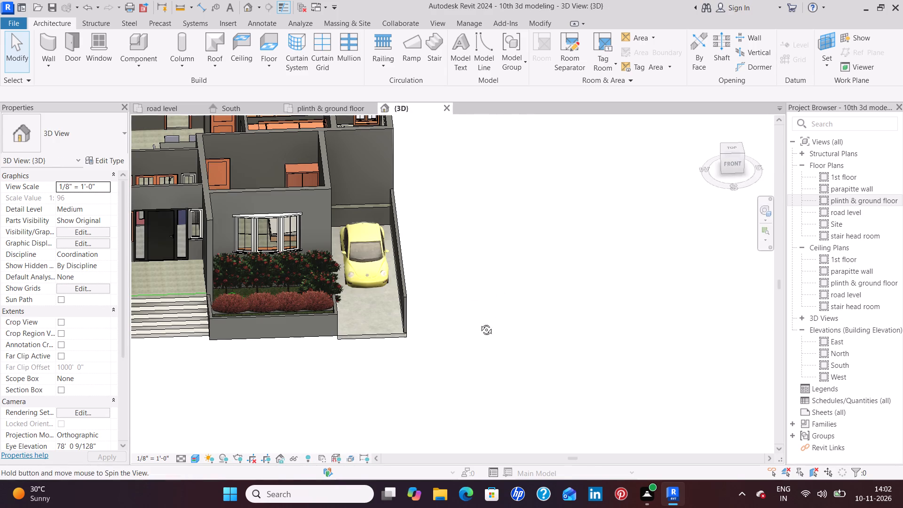
shift+middle_drag(479, 323, 482, 216)
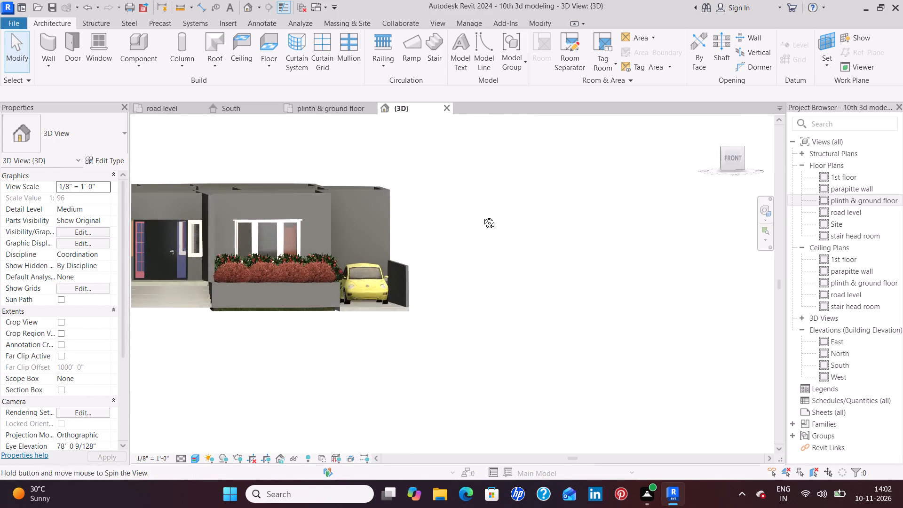
shift+middle_drag(482, 216, 476, 224)
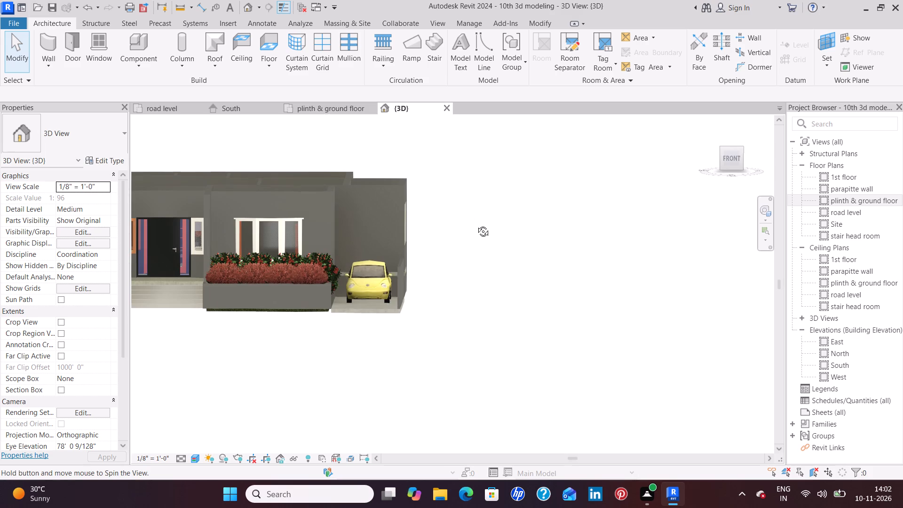
shift+middle_drag(476, 224, 477, 224)
scroll(391, 268, up, 8)
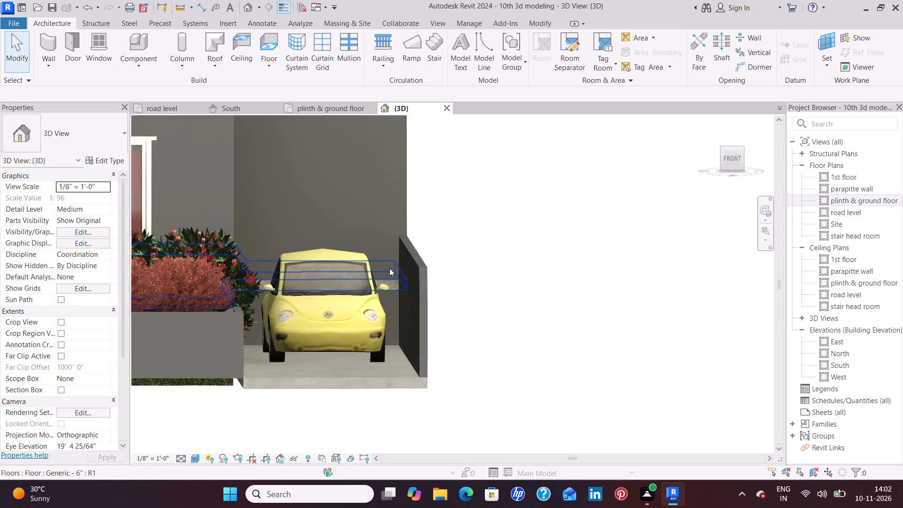
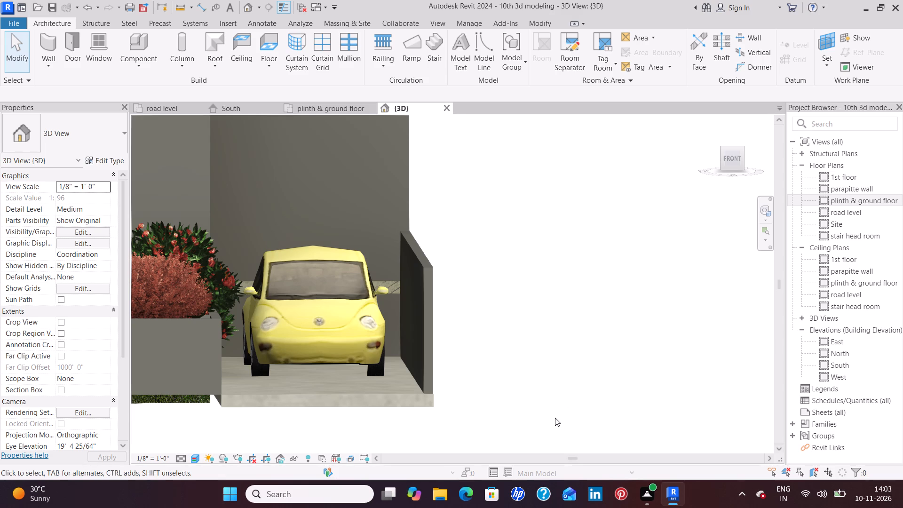
Set the unconnected height of the 4.5" boundary wall beside the parked car to 3'.
click(585, 399)
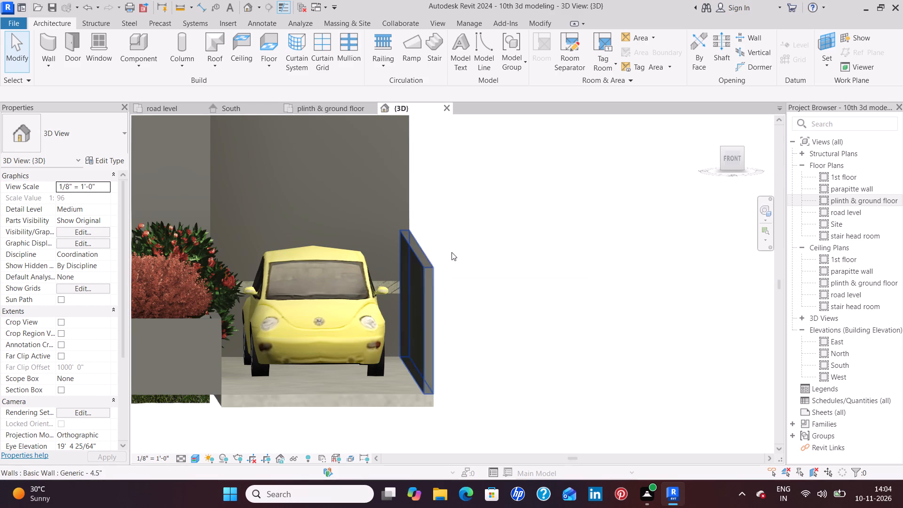
click(414, 249)
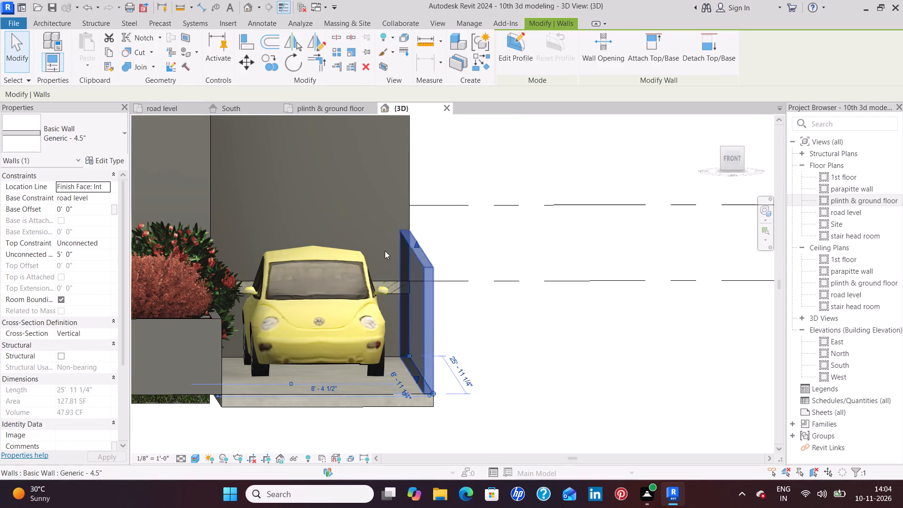
click(88, 256)
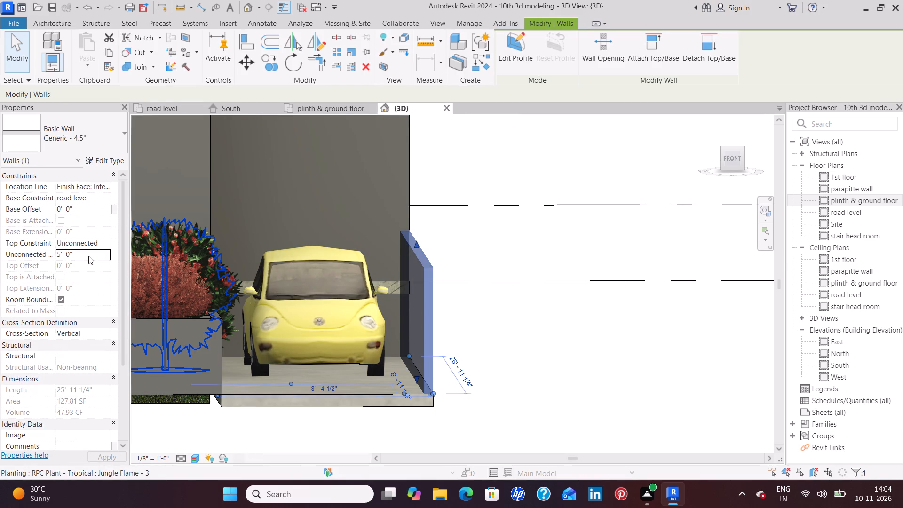
key(BackSpace)
key(3)
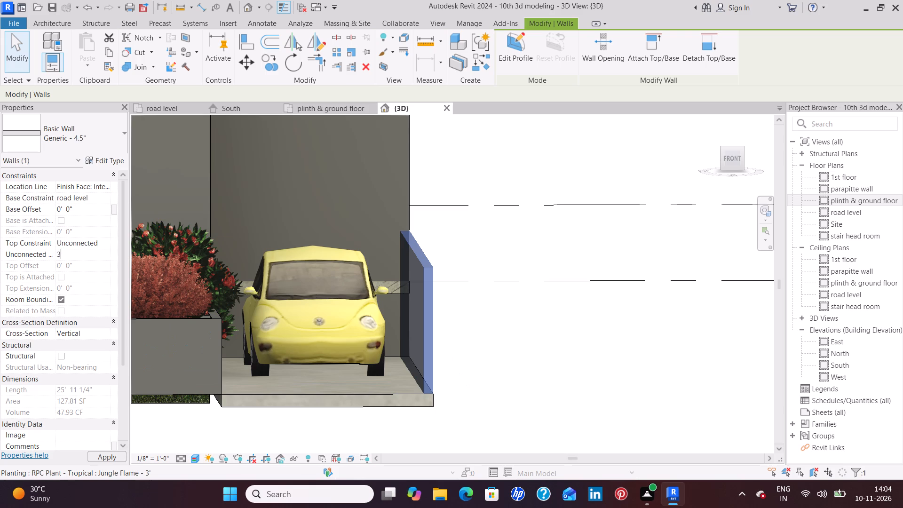
key(apostrophe)
key(Return)
click(115, 455)
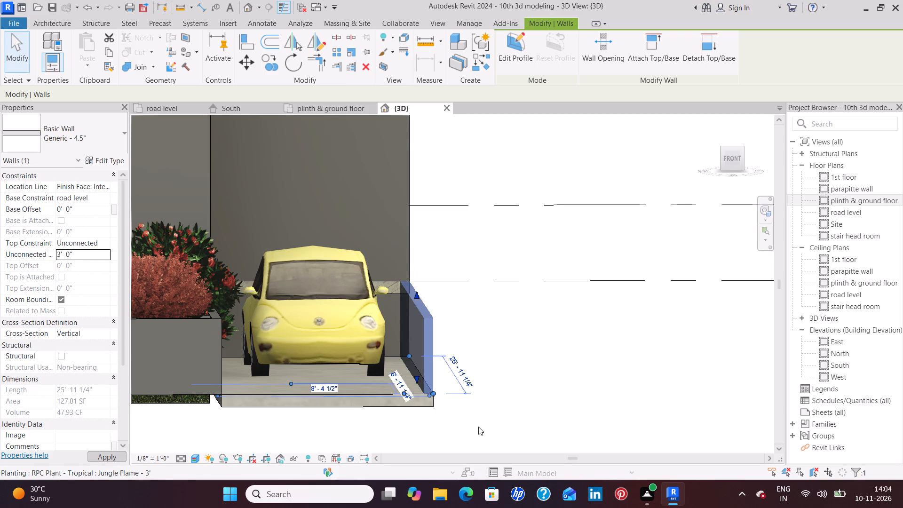
click(499, 421)
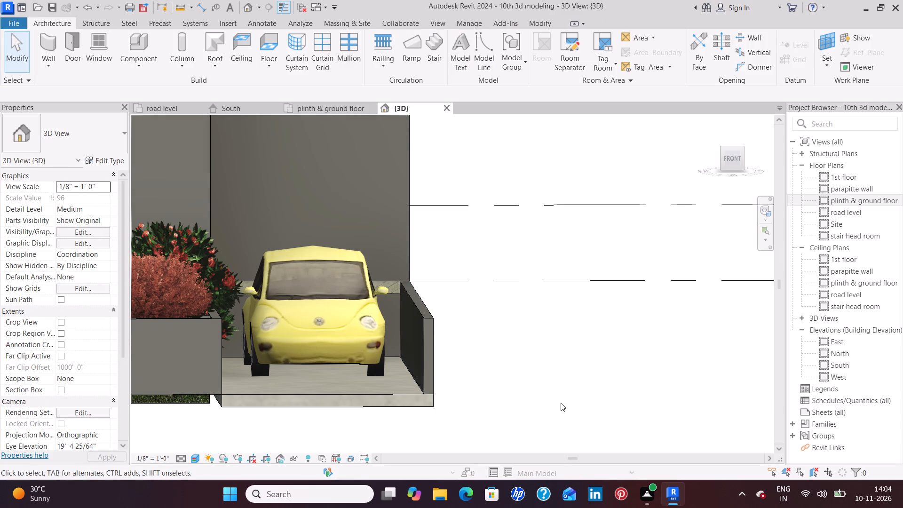
Open the layer structure of the Generic - 2" 2 floor type used by the small black pads in the planter's grass.
scroll(561, 403, down, 3)
shift+middle_drag(226, 339, 297, 380)
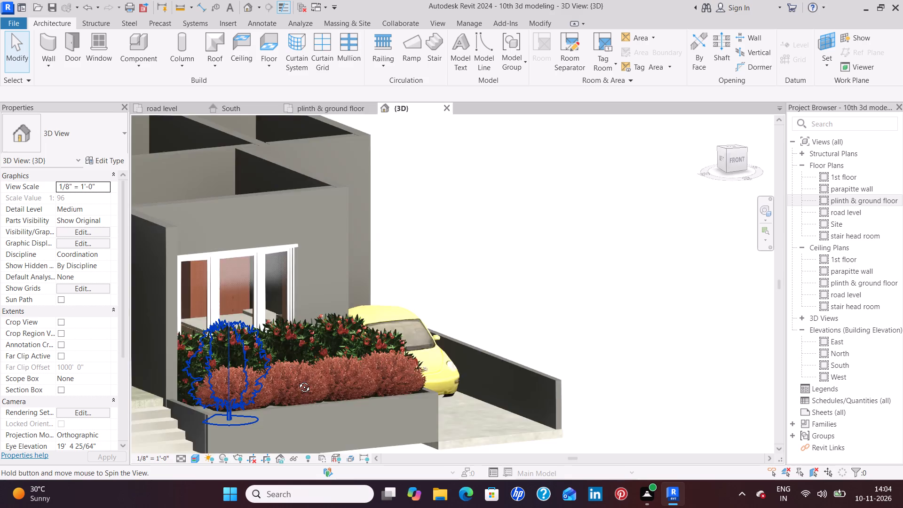
shift+middle_drag(297, 380, 352, 419)
middle_drag(542, 423, 468, 184)
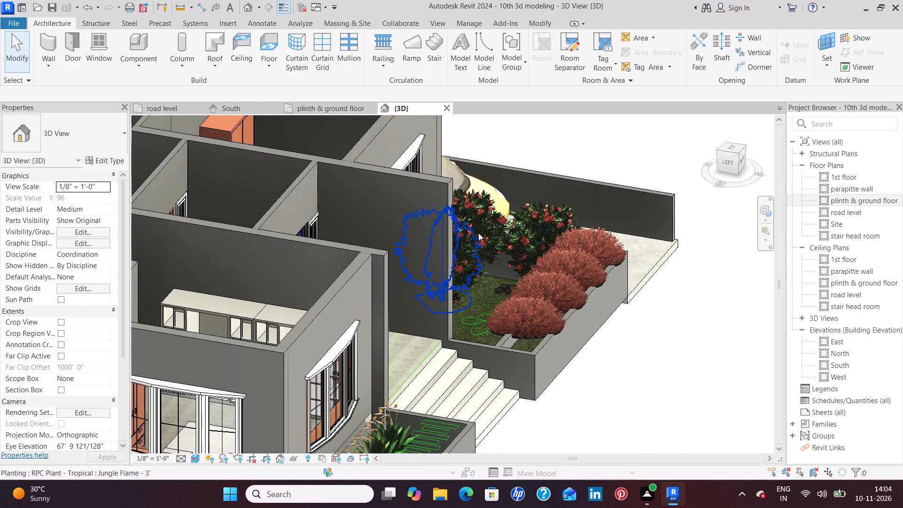
scroll(506, 289, up, 9)
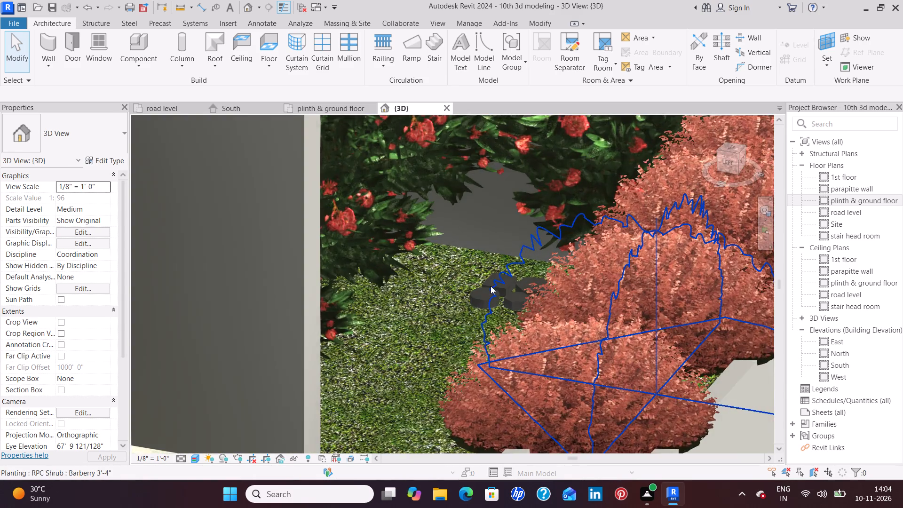
scroll(491, 286, up, 4)
click(483, 309)
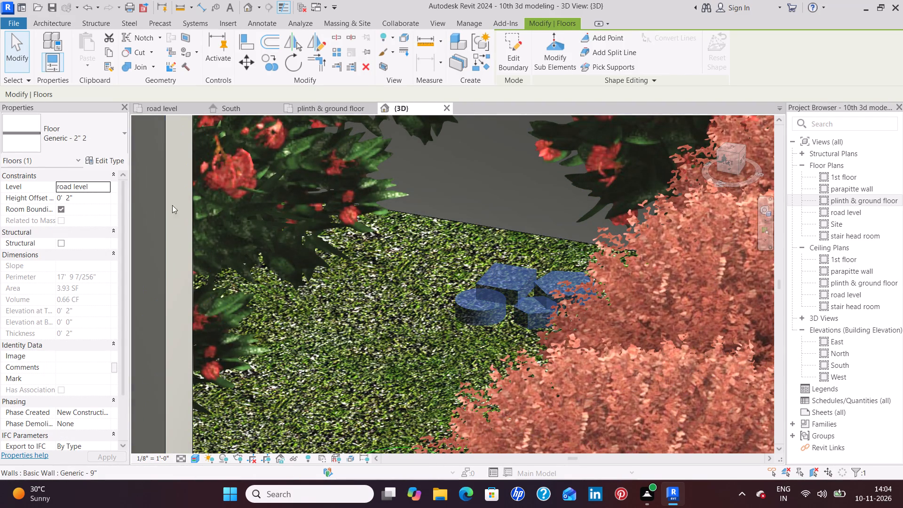
click(108, 160)
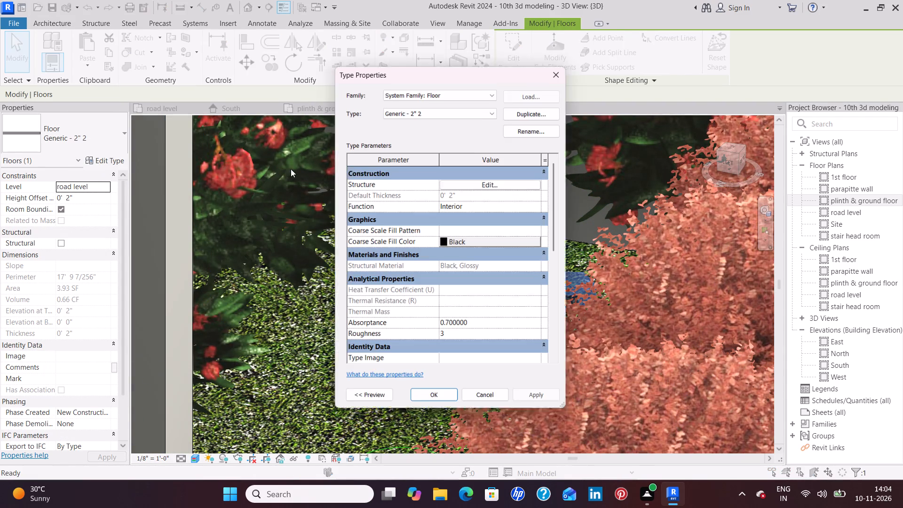
click(453, 185)
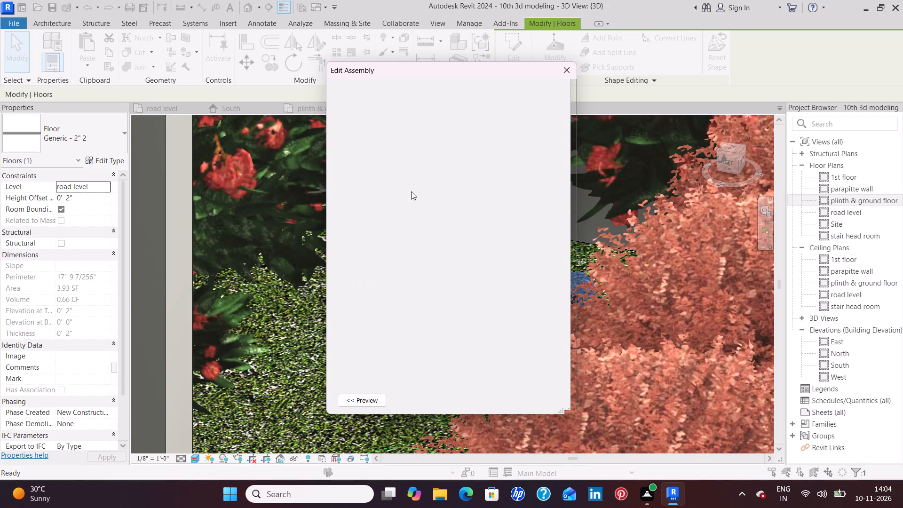
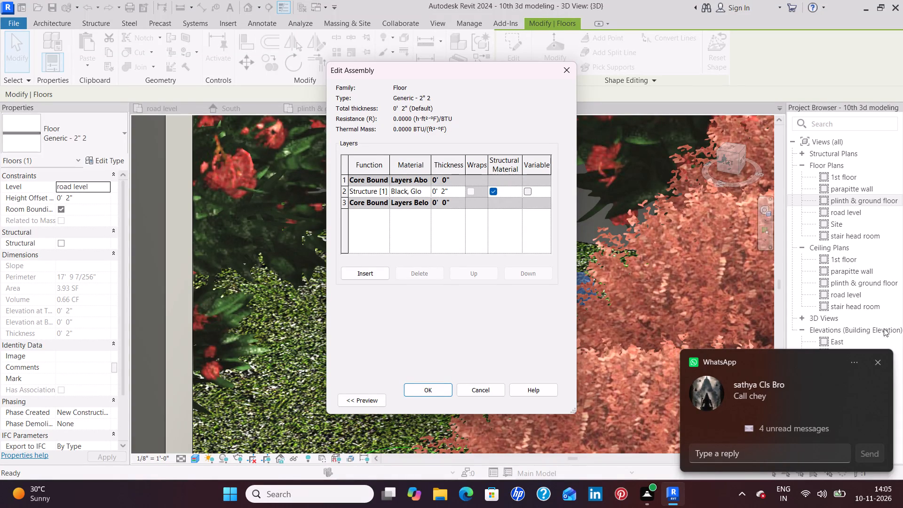
Accept the Generic - 2" 2 floor type's layer structure as it is and close its type properties.
click(876, 359)
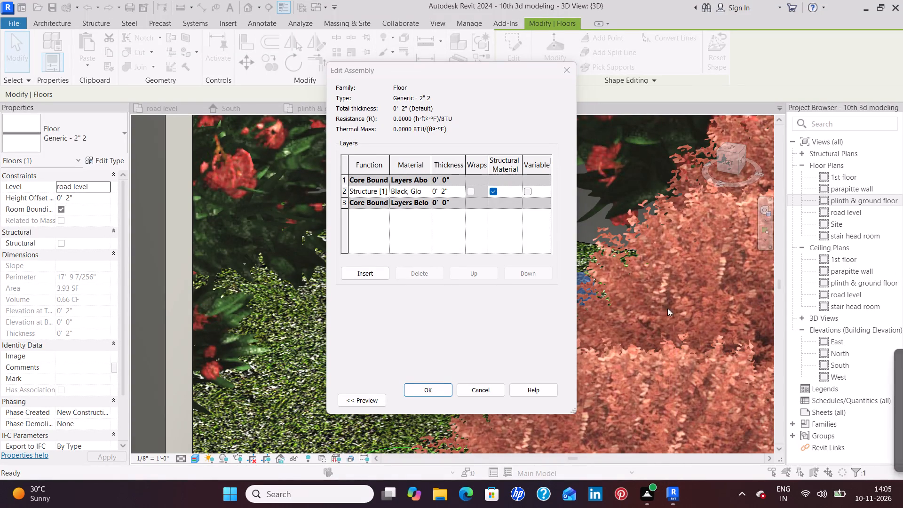
click(432, 391)
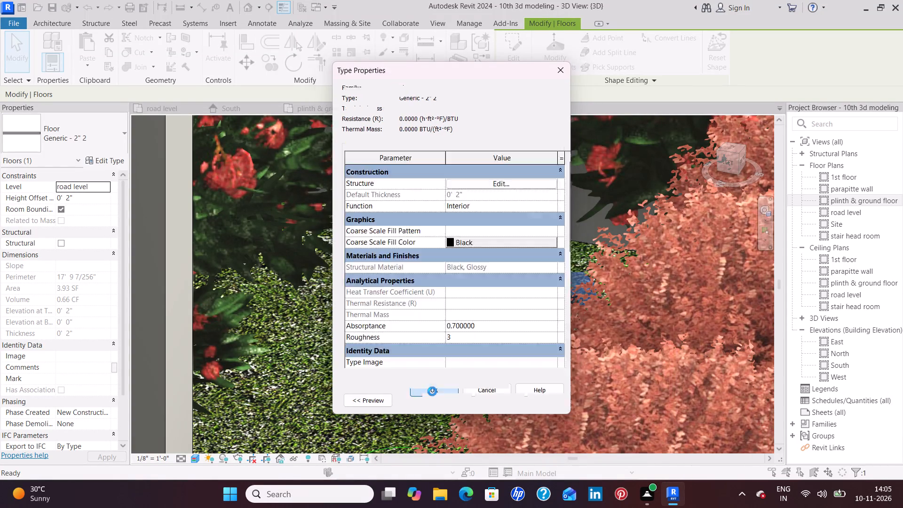
click(441, 401)
Examine the cluster of small black floor pads beside the red barberry shrubs in the planter's grass.
scroll(525, 326, up, 2)
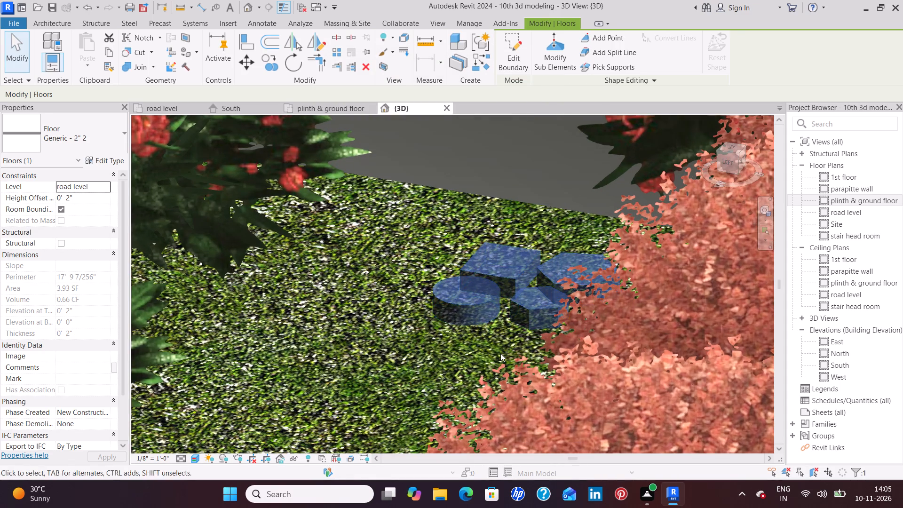
click(464, 350)
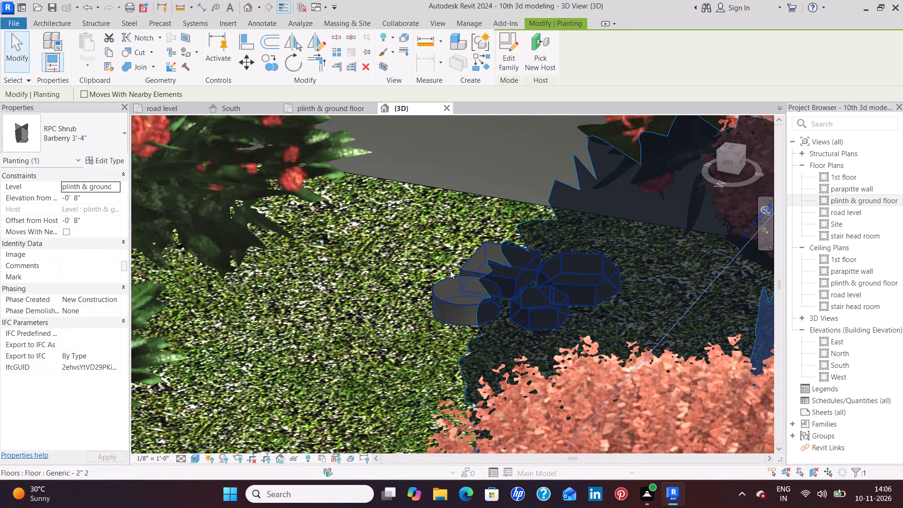
scroll(455, 304, up, 3)
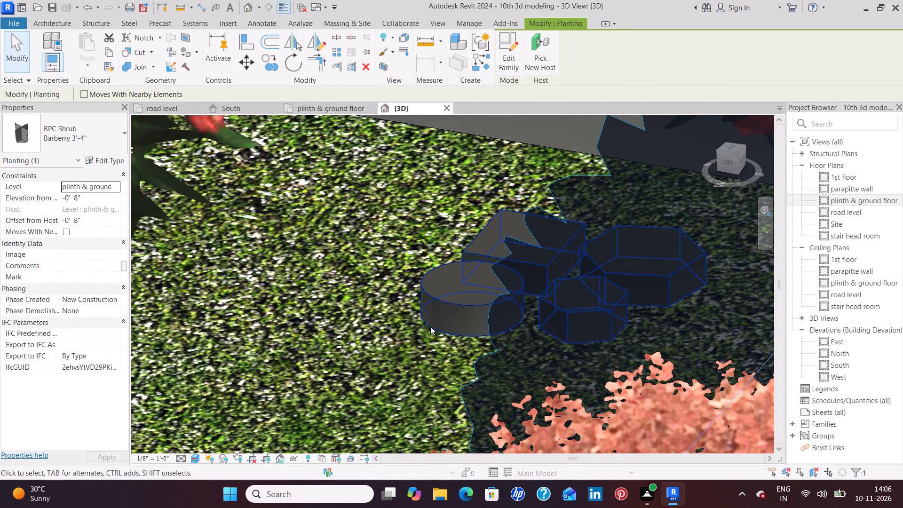
click(430, 326)
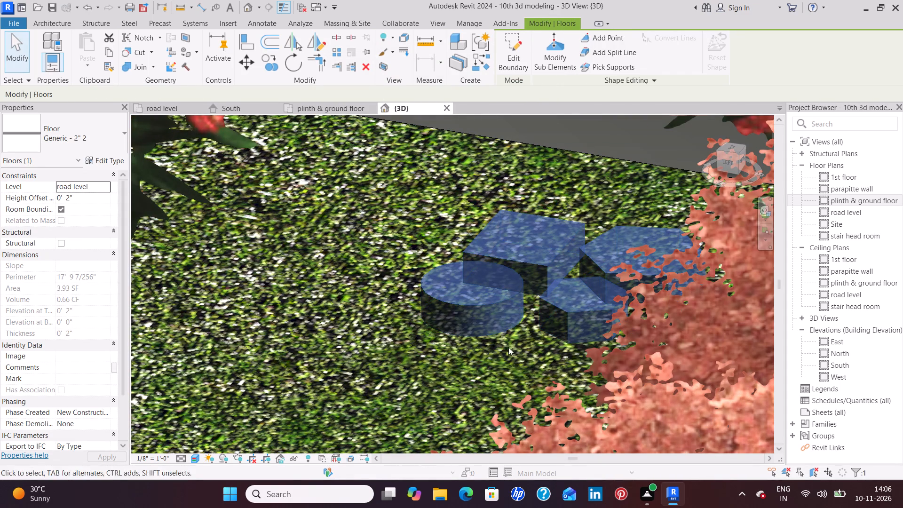
click(466, 362)
scroll(543, 313, up, 3)
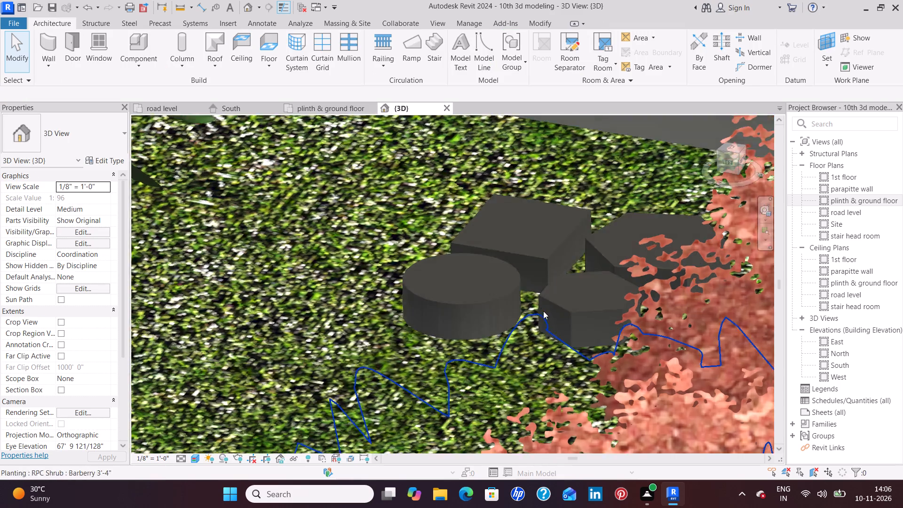
scroll(543, 311, up, 6)
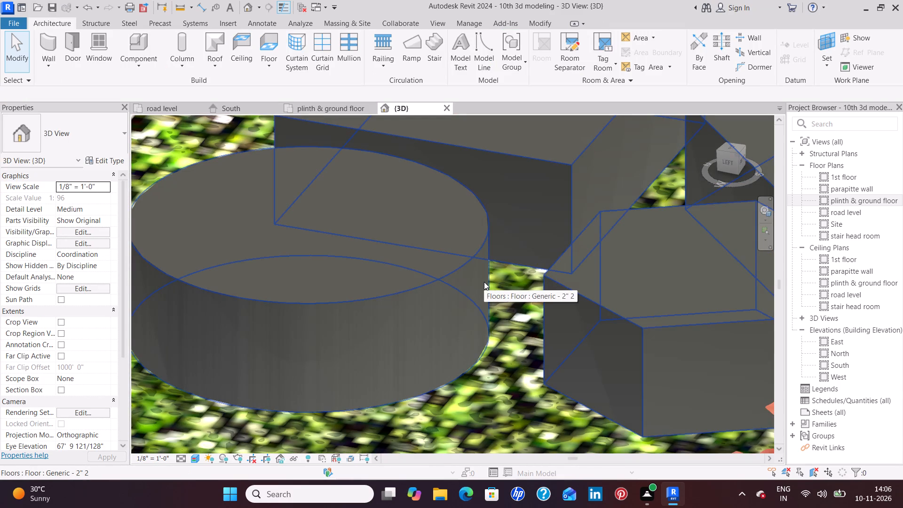
scroll(484, 282, down, 10)
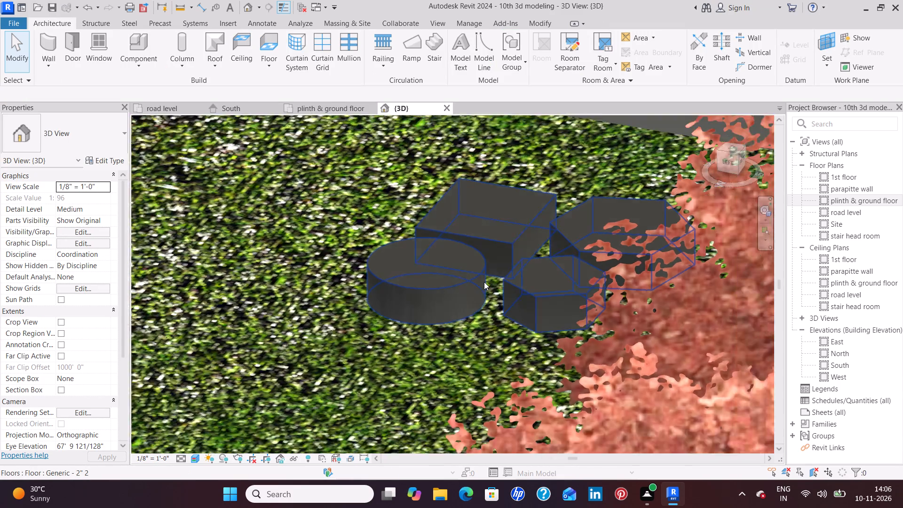
scroll(484, 282, down, 9)
Inspect the front planter from above, including the rounded black pads at its end beside the entrance steps.
middle_drag(385, 404, 373, 380)
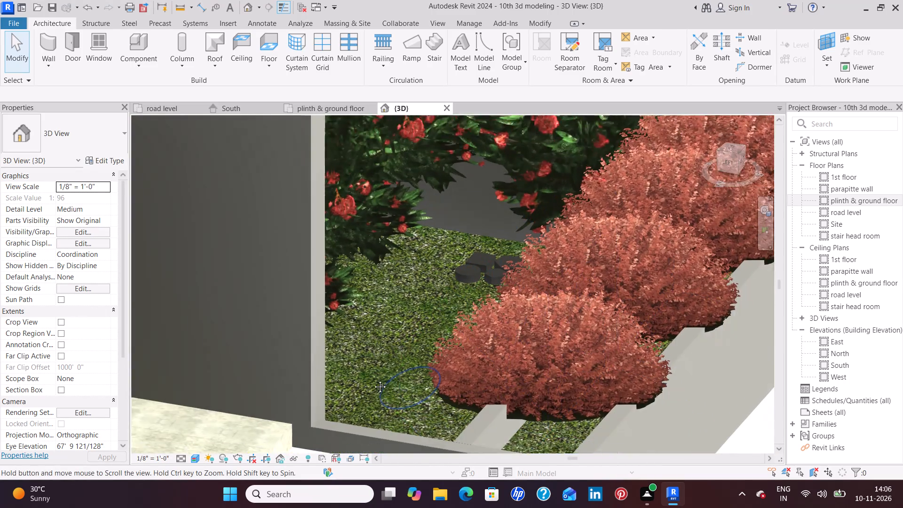
middle_drag(373, 380, 364, 306)
shift+middle_drag(372, 306, 358, 330)
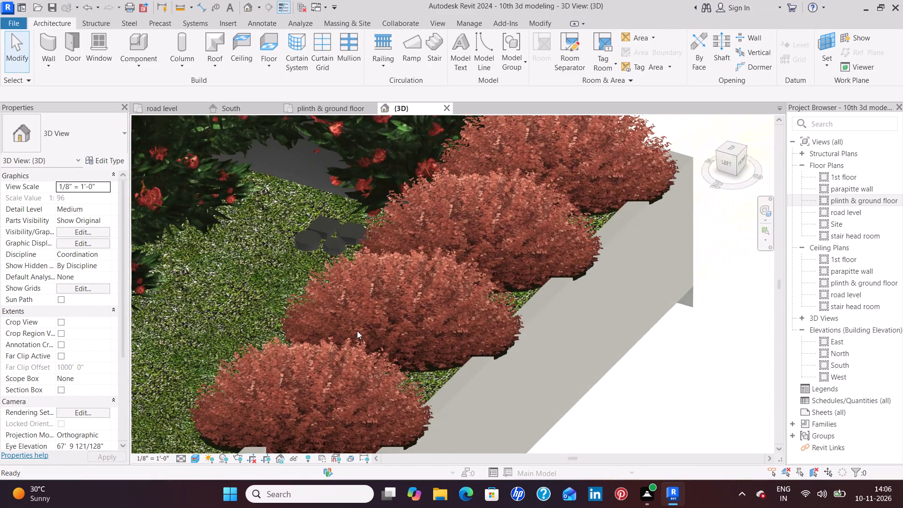
ctrl+middle_drag(295, 230, 278, 242)
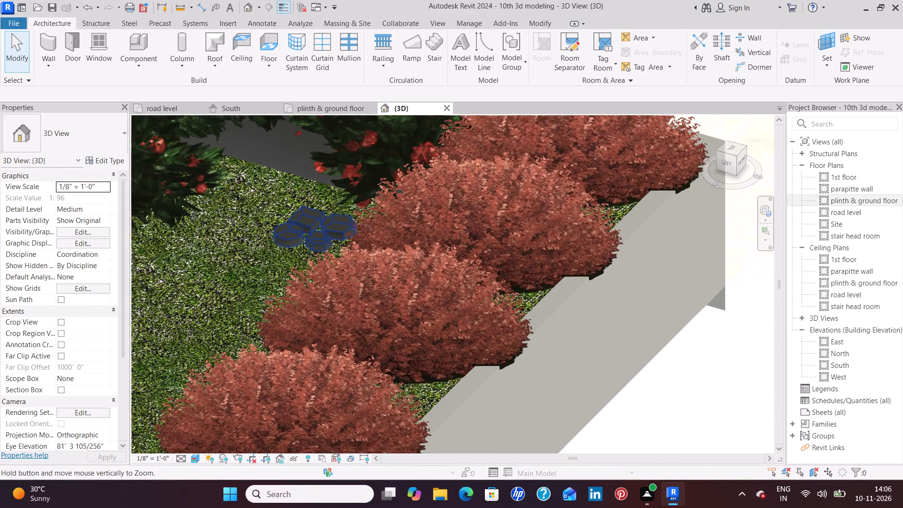
ctrl+middle_drag(278, 242, 279, 240)
shift+scroll(280, 238, down, 4)
scroll(276, 238, down, 6)
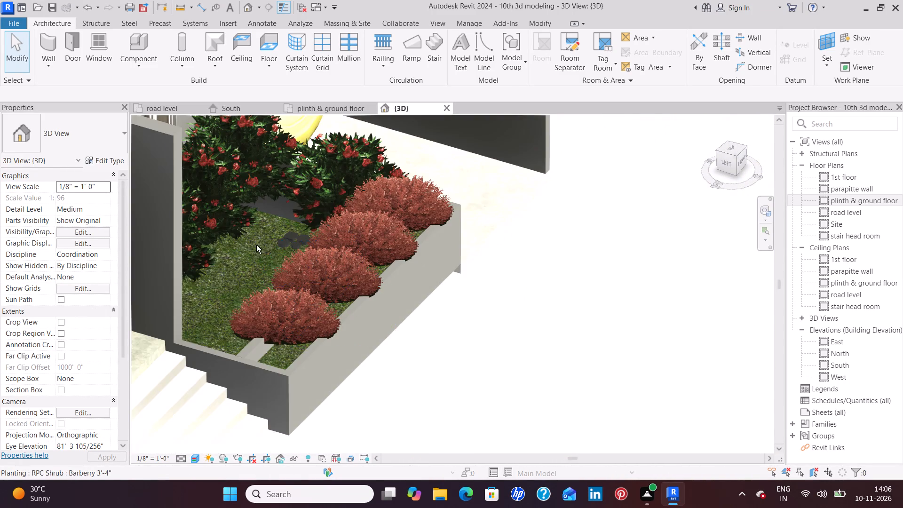
shift+middle_drag(256, 245, 279, 258)
shift+middle_drag(417, 238, 423, 246)
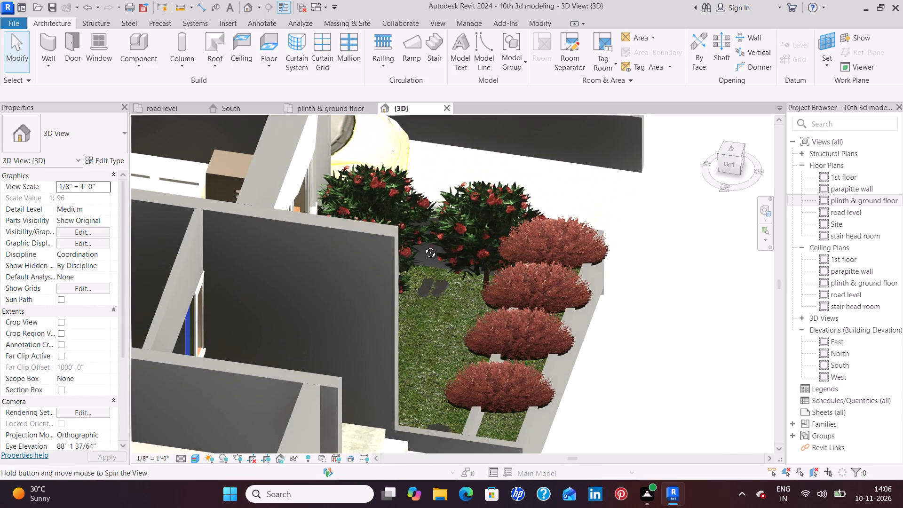
shift+middle_drag(423, 246, 399, 305)
shift+scroll(423, 246, down, 1)
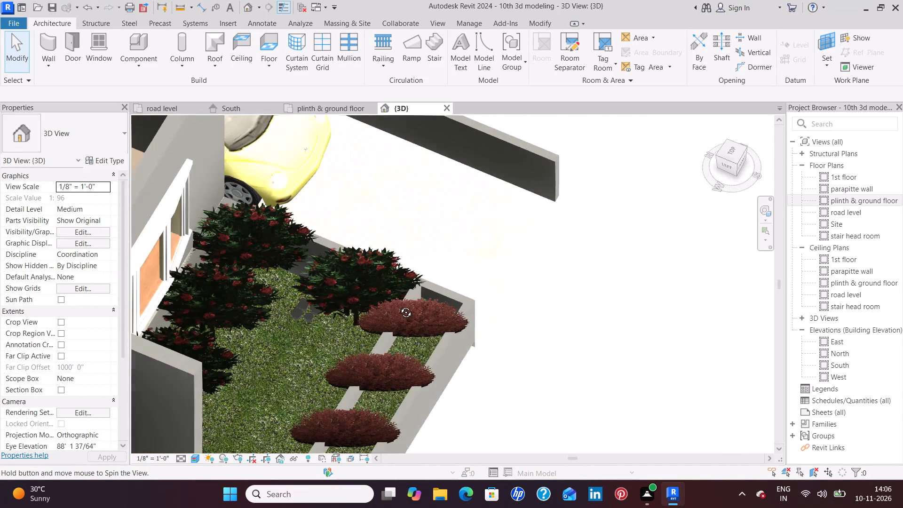
shift+middle_drag(399, 305, 396, 326)
middle_drag(326, 348, 340, 166)
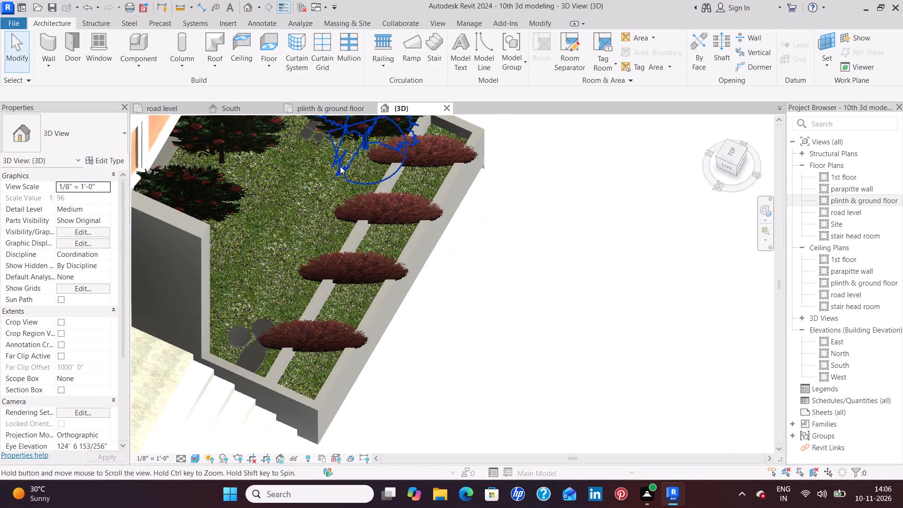
scroll(257, 362, up, 12)
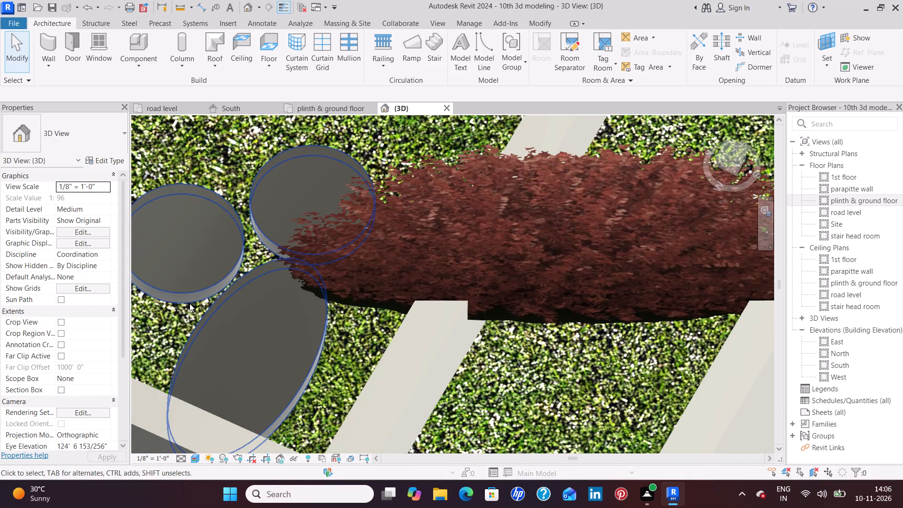
click(190, 303)
middle_drag(217, 330, 294, 224)
scroll(280, 252, up, 1)
click(193, 238)
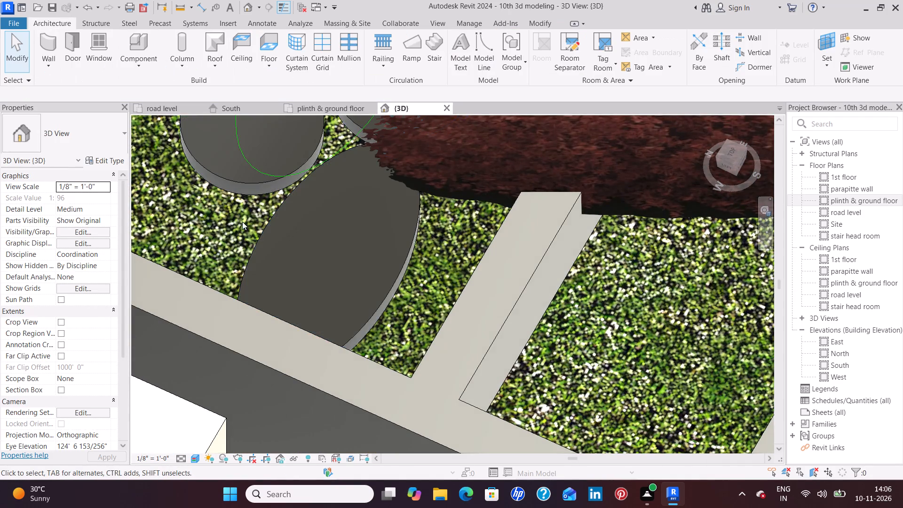
scroll(245, 207, up, 3)
middle_drag(243, 209, 222, 277)
scroll(230, 286, down, 5)
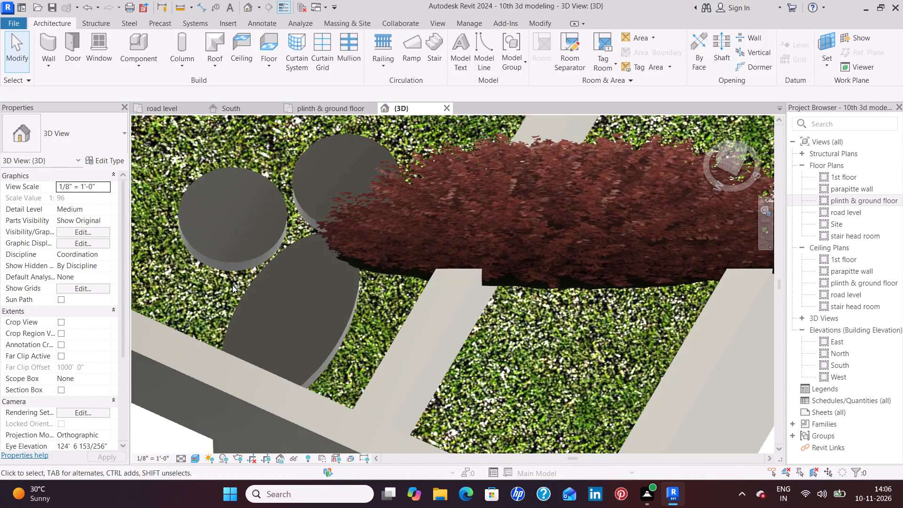
scroll(241, 283, down, 13)
scroll(413, 283, down, 4)
Examine the front planter and the adjoining driveway with the yellow car, from above and from the front.
middle_drag(485, 273, 451, 309)
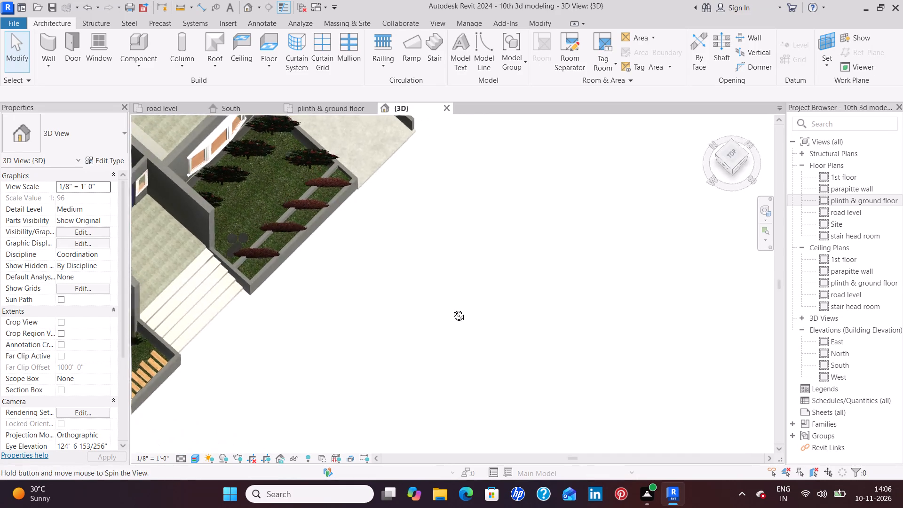
middle_drag(451, 309, 444, 309)
shift+middle_drag(458, 270, 391, 264)
middle_drag(356, 235, 356, 241)
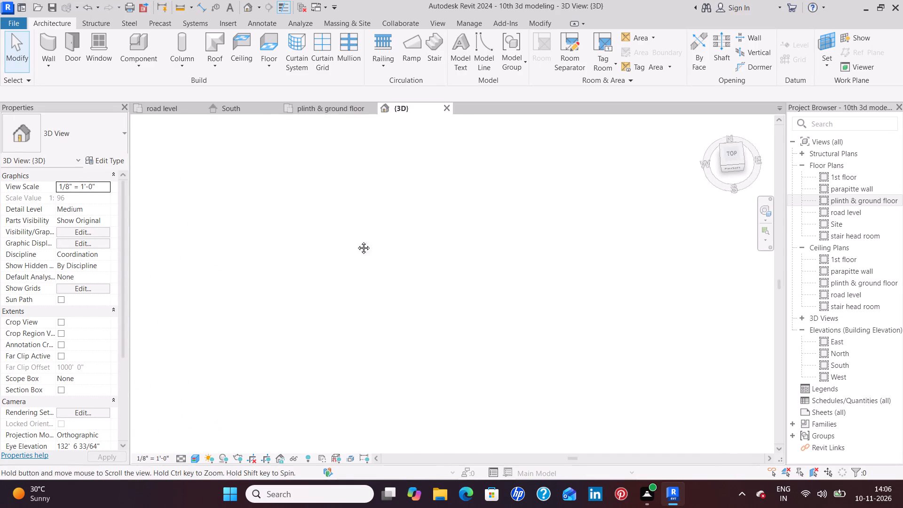
middle_drag(356, 241, 396, 357)
scroll(364, 281, down, 1)
shift+middle_drag(405, 332, 420, 186)
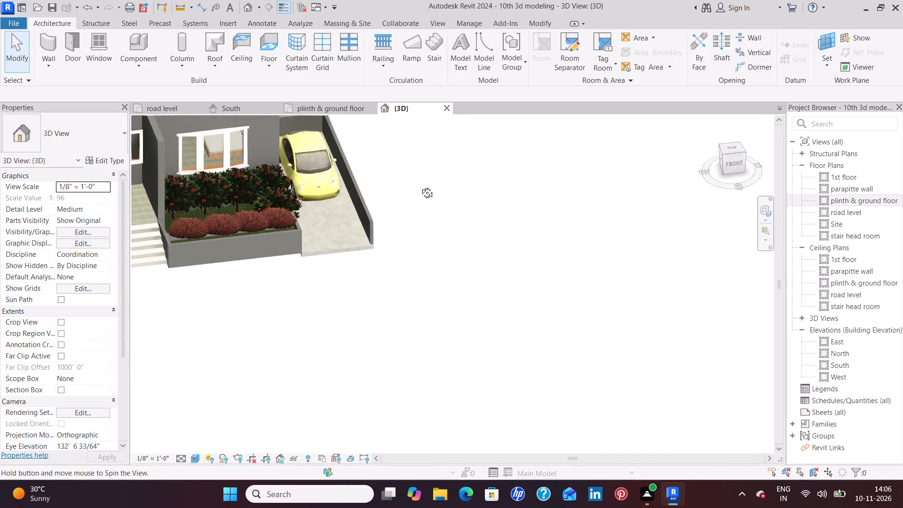
shift+middle_drag(420, 186, 420, 182)
scroll(422, 189, up, 1)
shift+middle_drag(471, 288, 472, 231)
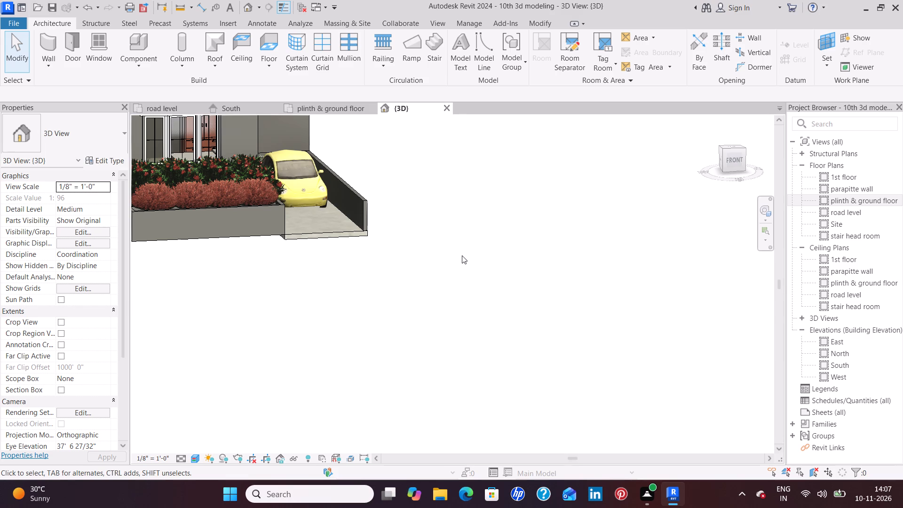
Examine the driveway's boundary wall and the side of the house beside the parked car.
shift+middle_drag(511, 229, 490, 241)
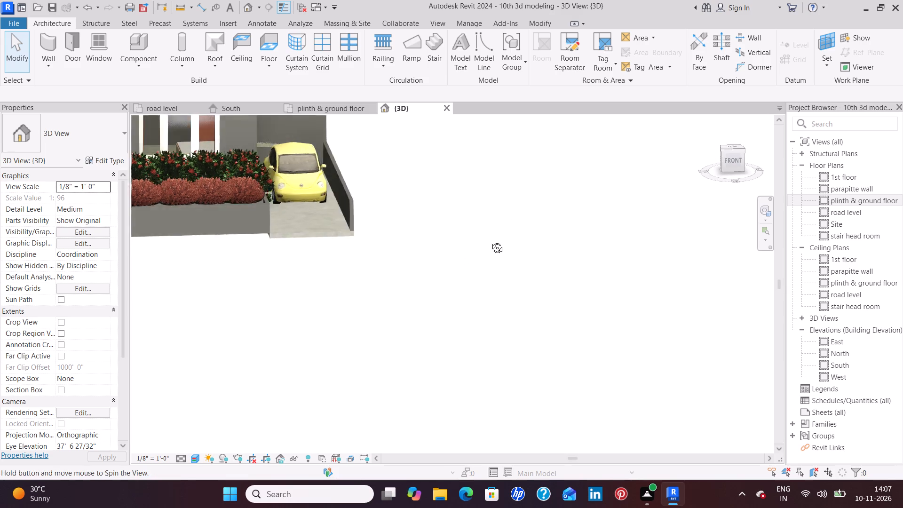
shift+middle_drag(490, 241, 389, 218)
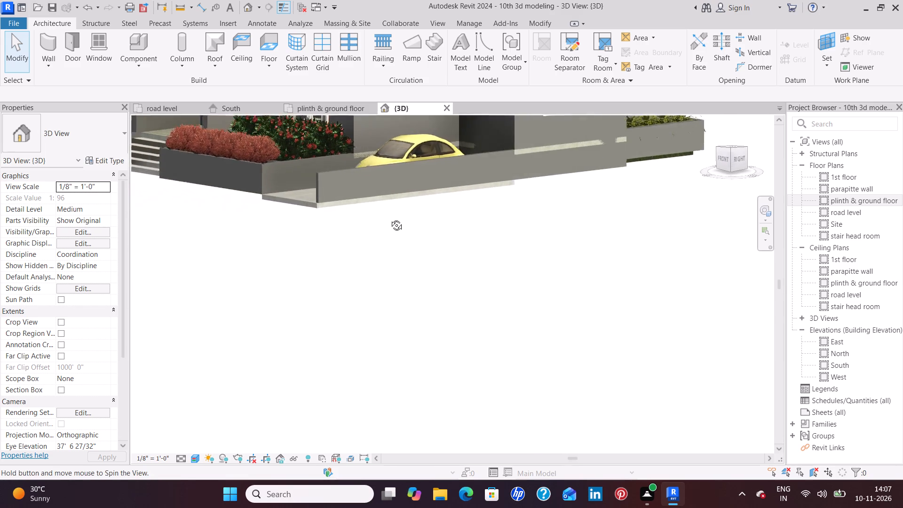
shift+middle_drag(389, 218, 377, 225)
middle_drag(622, 198, 476, 245)
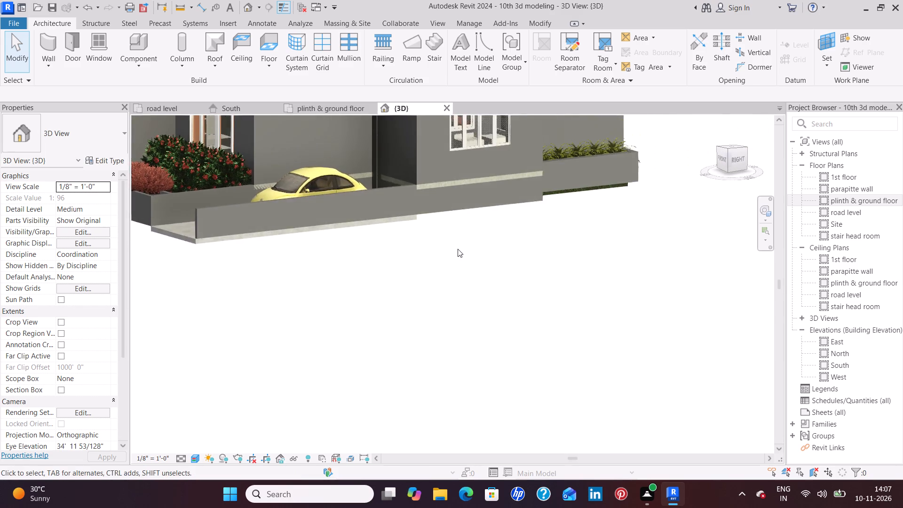
scroll(457, 248, down, 2)
shift+middle_drag(563, 214, 491, 239)
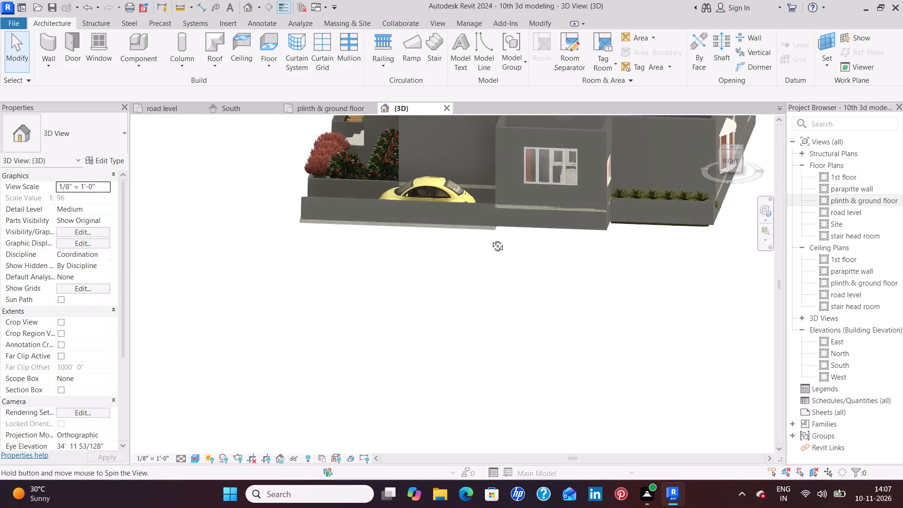
shift+middle_drag(491, 239, 606, 256)
shift+middle_drag(393, 275, 423, 268)
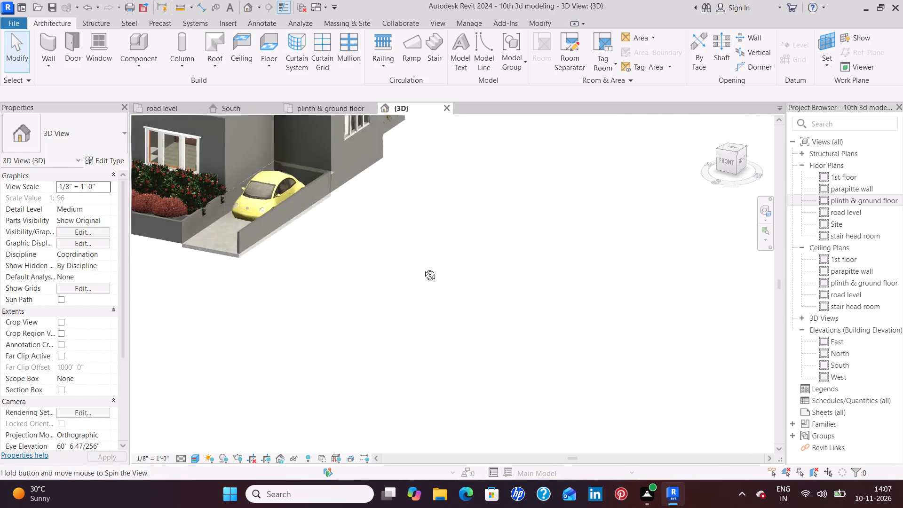
shift+middle_drag(423, 268, 433, 270)
shift+middle_drag(364, 282, 412, 267)
shift+middle_drag(362, 292, 362, 251)
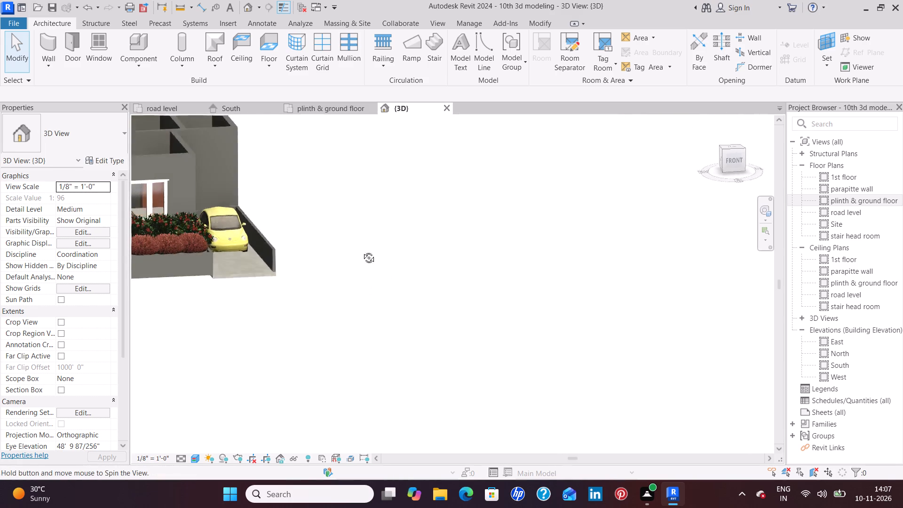
Inspect the underside of the driveway slab and the base of the house from below and at ground level.
shift+middle_drag(362, 251, 378, 172)
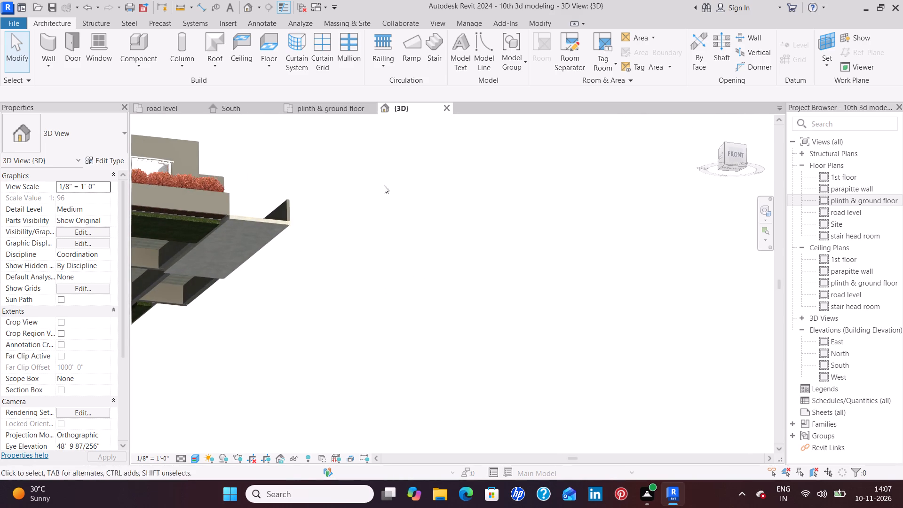
middle_drag(376, 252, 543, 263)
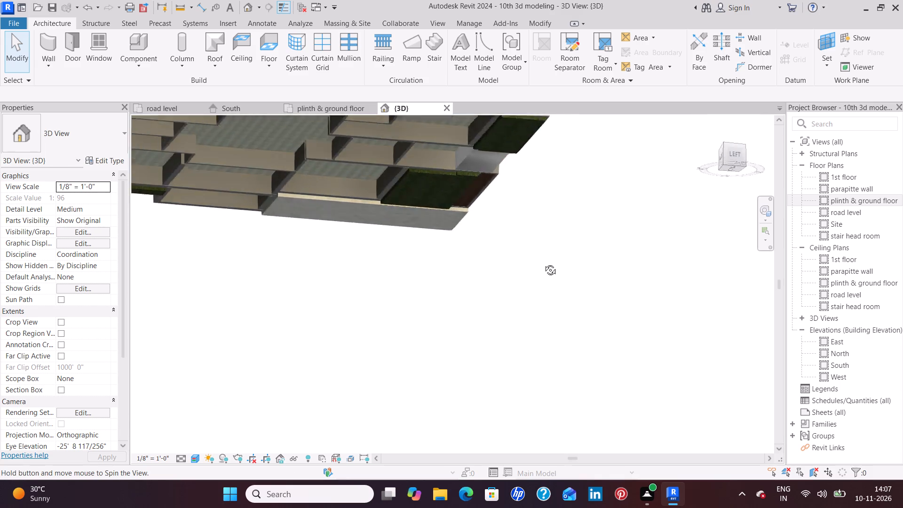
middle_drag(543, 263, 332, 338)
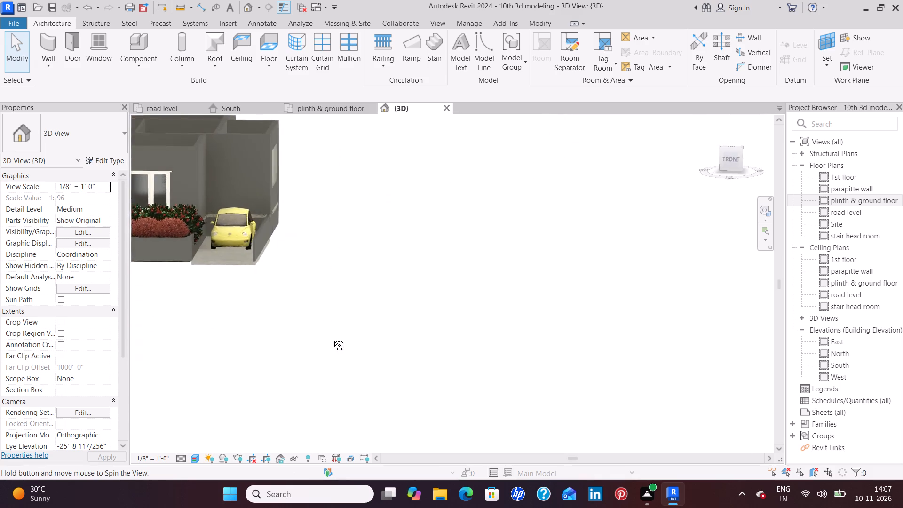
middle_drag(332, 338, 324, 176)
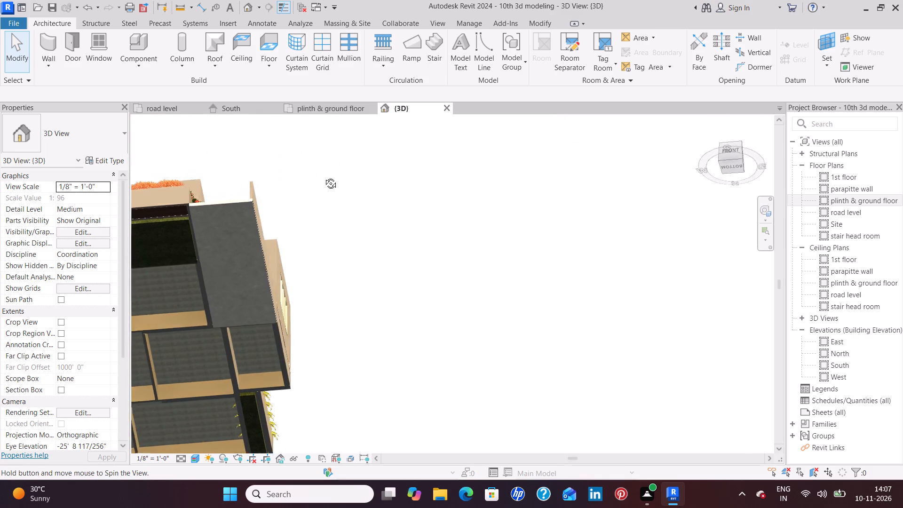
middle_drag(324, 176, 312, 273)
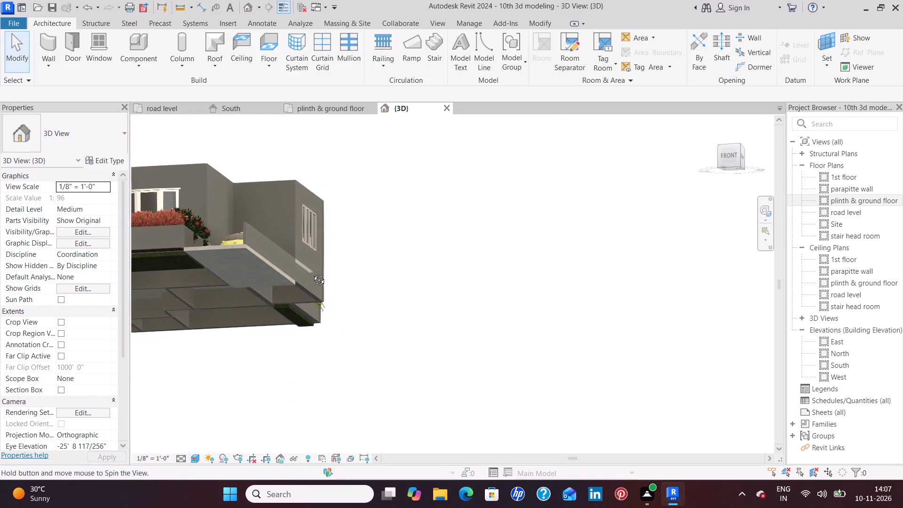
middle_drag(312, 273, 264, 295)
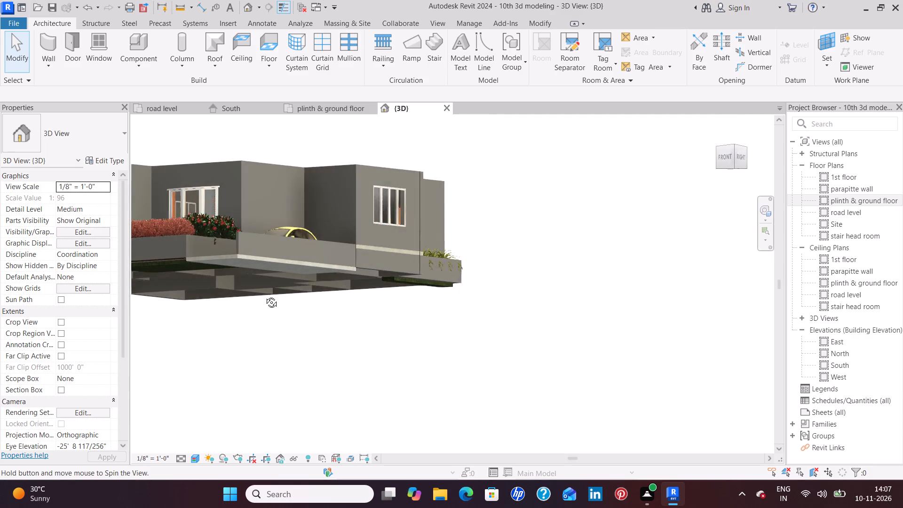
middle_drag(264, 295, 275, 310)
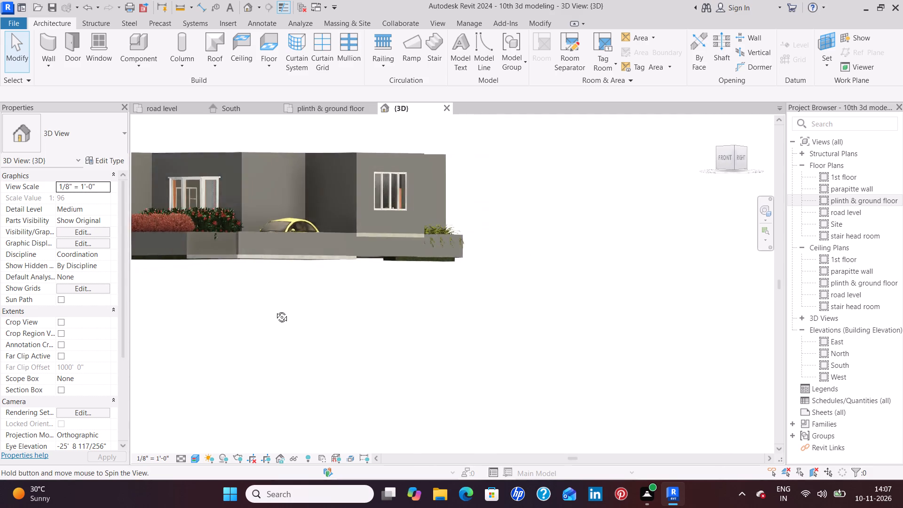
middle_drag(275, 310, 165, 308)
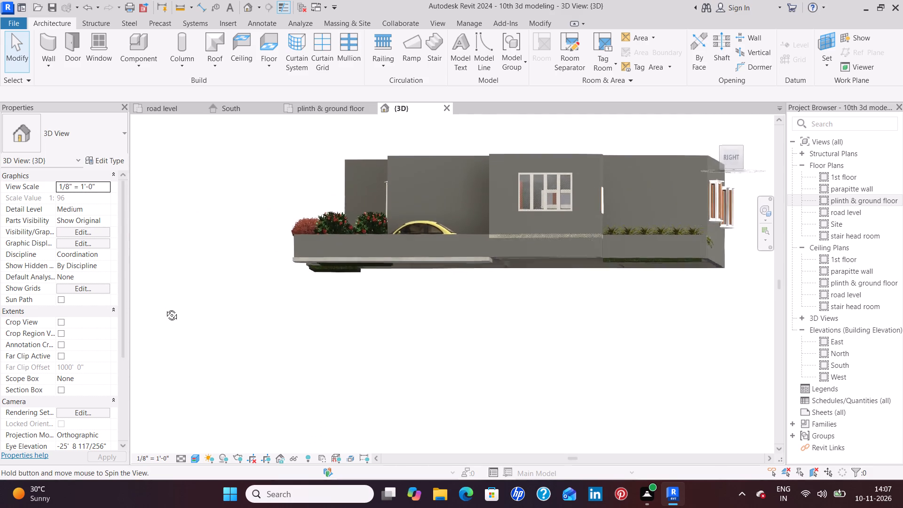
middle_drag(165, 308, 235, 311)
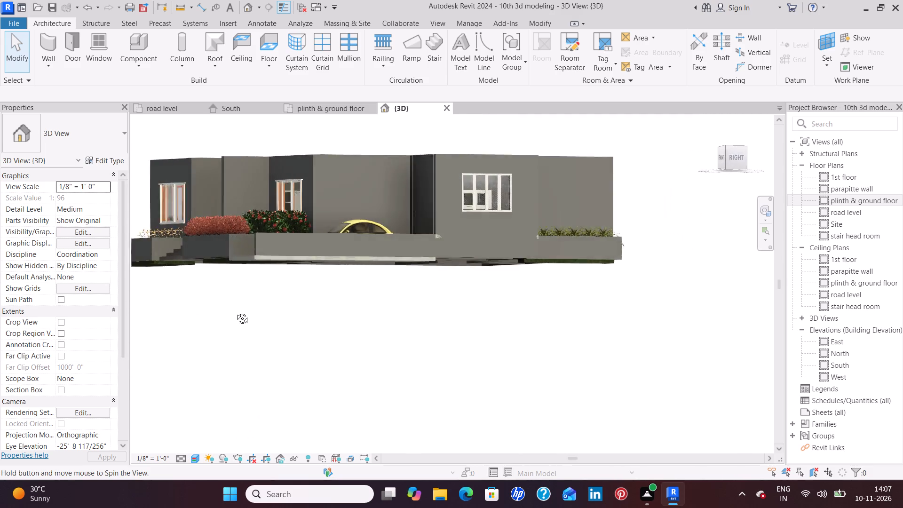
middle_drag(235, 311, 344, 309)
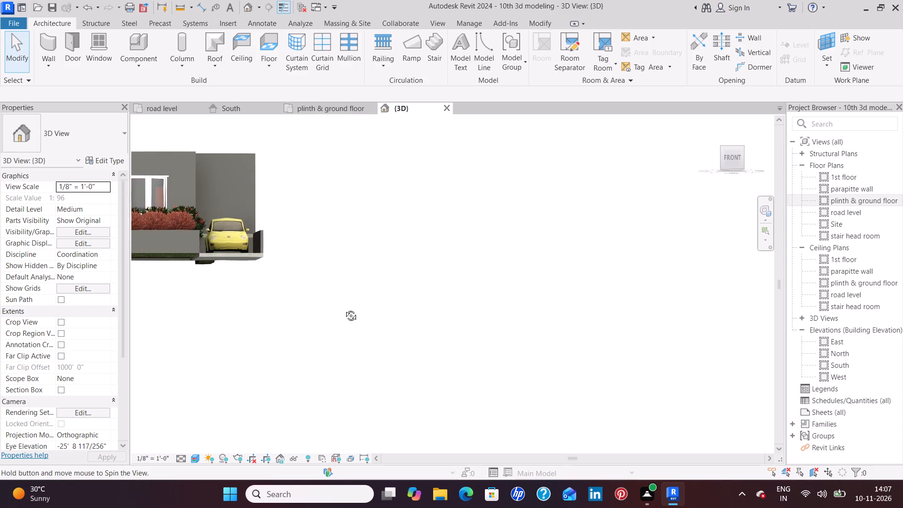
middle_drag(344, 309, 338, 315)
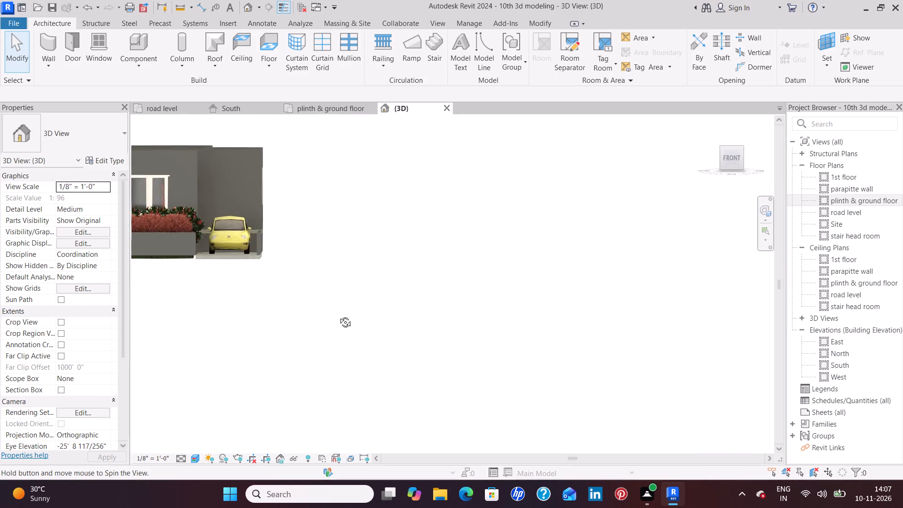
middle_drag(338, 315, 345, 310)
Inspect the front edge of the driveway slab and the end of its boundary wall in a close front view.
scroll(222, 285, up, 2)
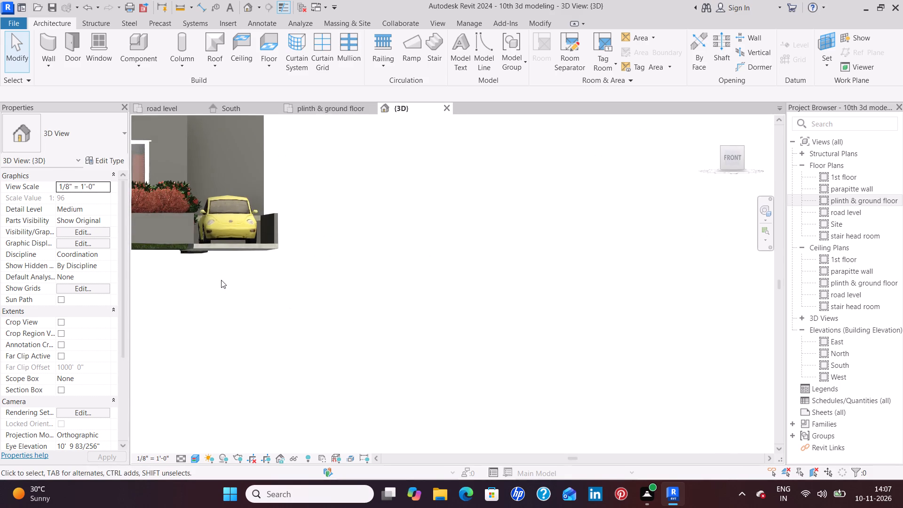
scroll(221, 280, up, 6)
shift+middle_drag(263, 252, 265, 257)
shift+middle_drag(263, 249, 260, 245)
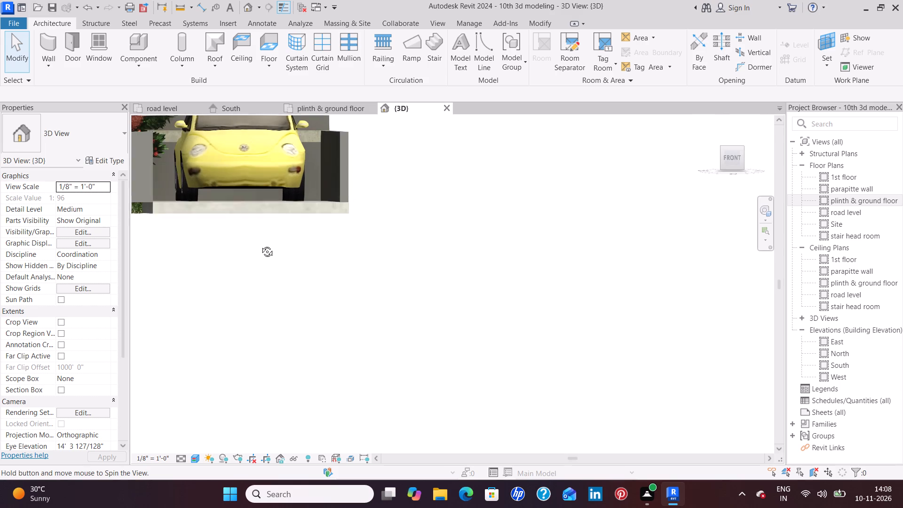
shift+middle_drag(260, 245, 259, 246)
scroll(246, 249, down, 4)
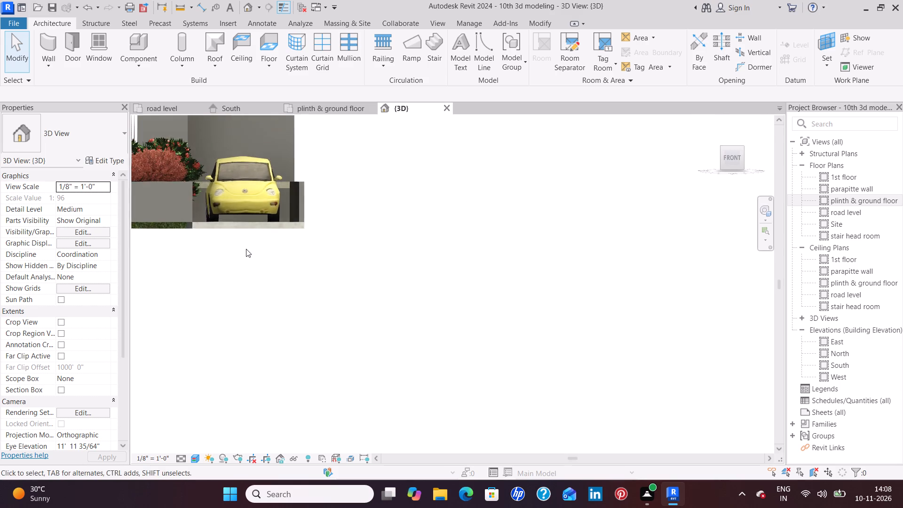
scroll(246, 249, down, 4)
Examine how the entrance steps, front planters and driveway meet the ground along the front of the house.
middle_drag(233, 254, 476, 281)
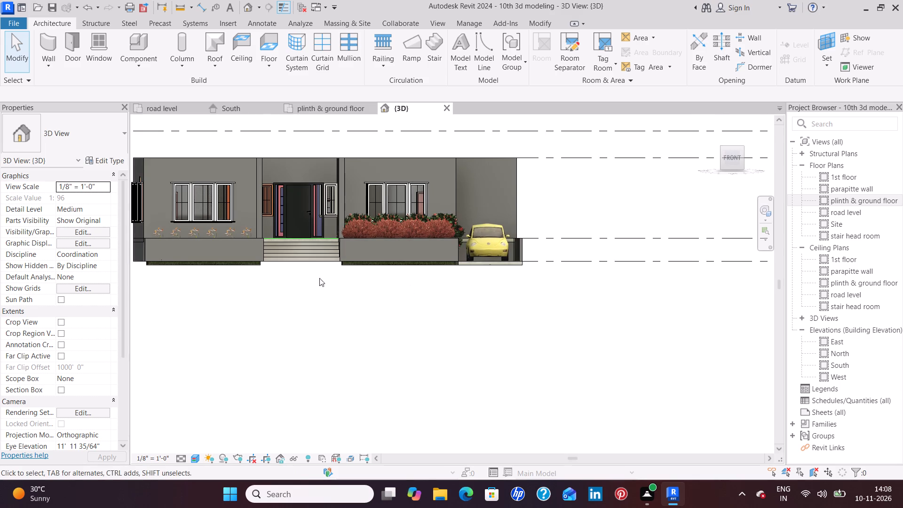
shift+middle_drag(309, 268, 306, 287)
scroll(295, 267, up, 4)
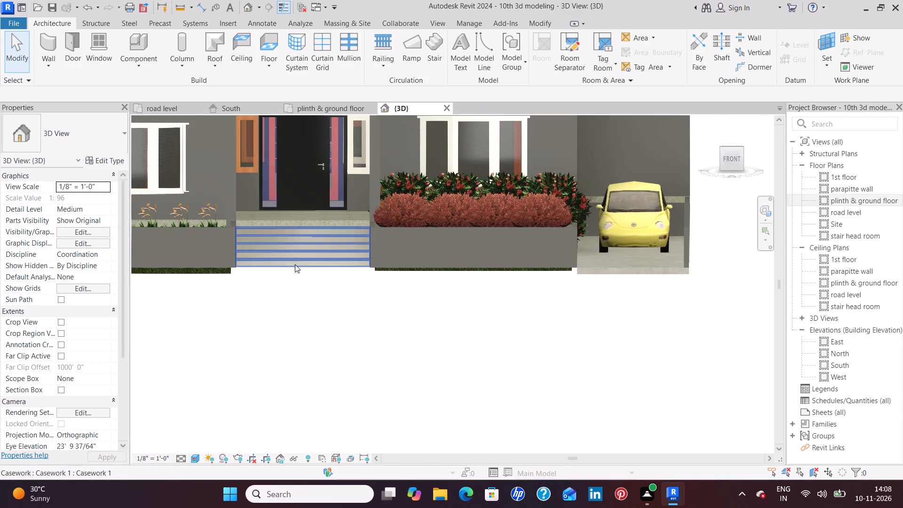
shift+middle_drag(295, 296, 315, 278)
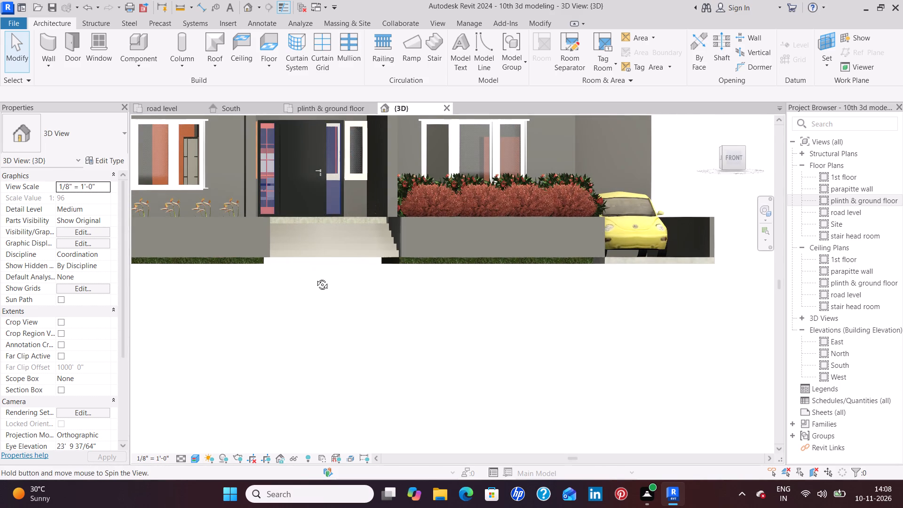
shift+middle_drag(315, 278, 265, 323)
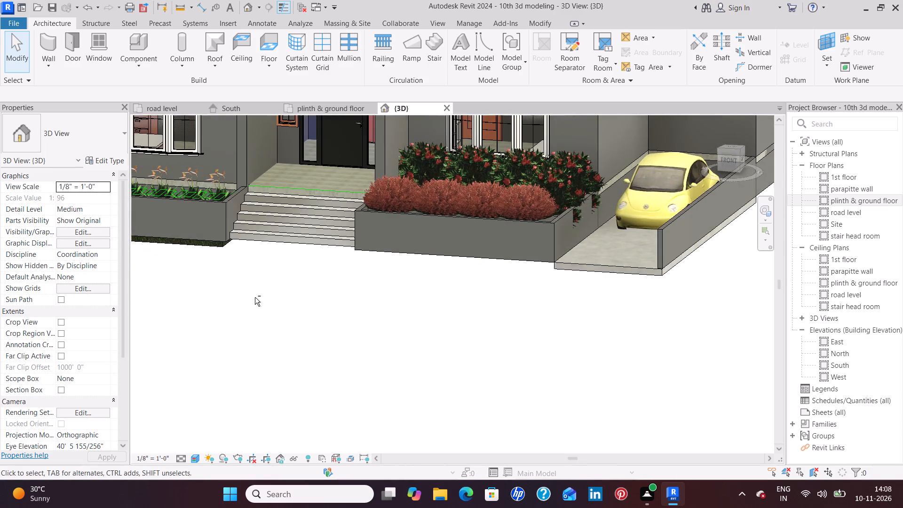
Review the whole front exterior of the house, including both planters, the entrance steps and the driveway, from several angles.
scroll(255, 296, down, 4)
middle_drag(251, 302, 391, 312)
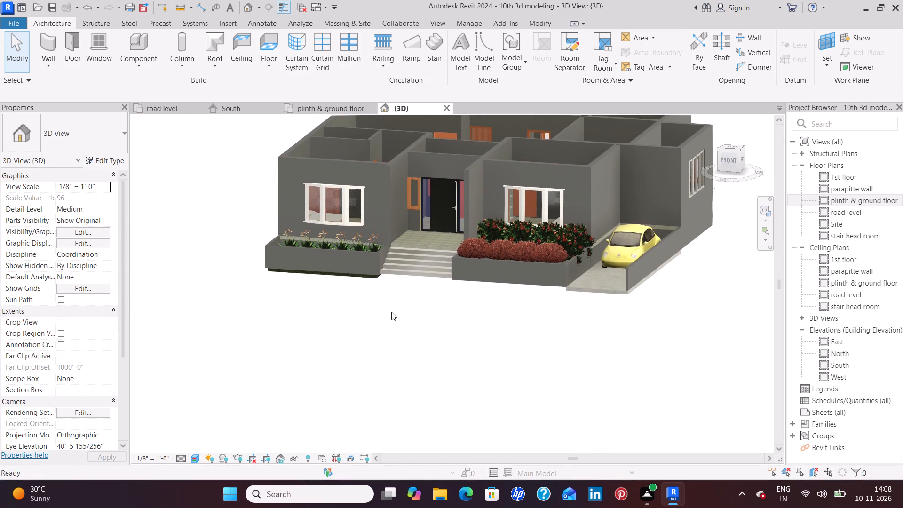
middle_drag(400, 307, 422, 302)
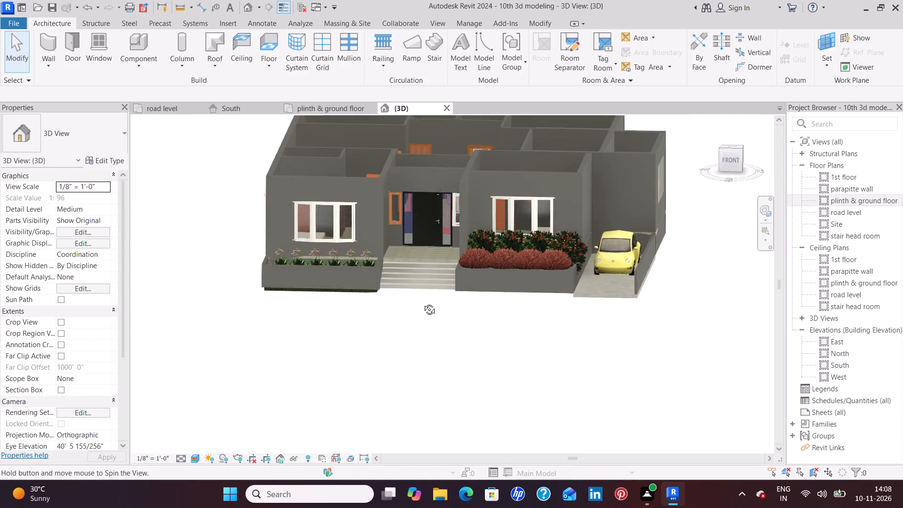
middle_drag(422, 302, 423, 302)
middle_drag(423, 302, 411, 315)
shift+scroll(411, 315, down, 1)
middle_drag(411, 315, 436, 273)
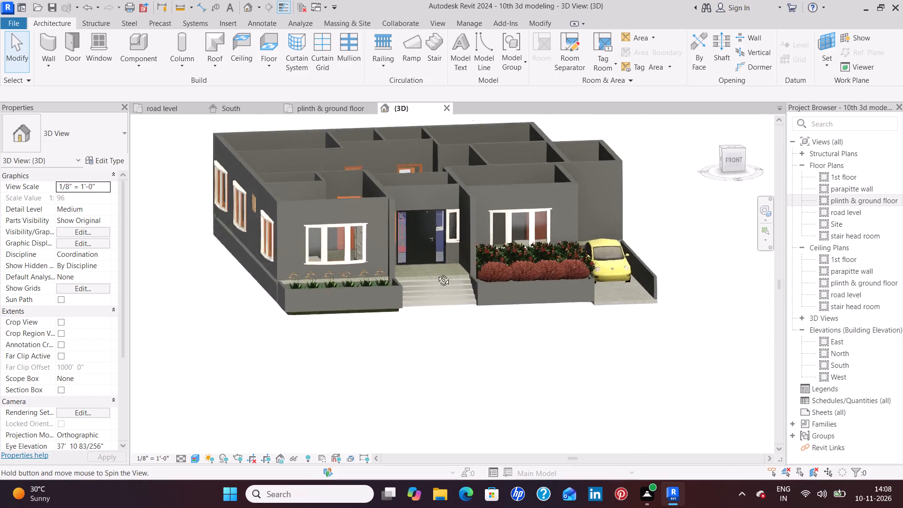
middle_drag(436, 273, 419, 308)
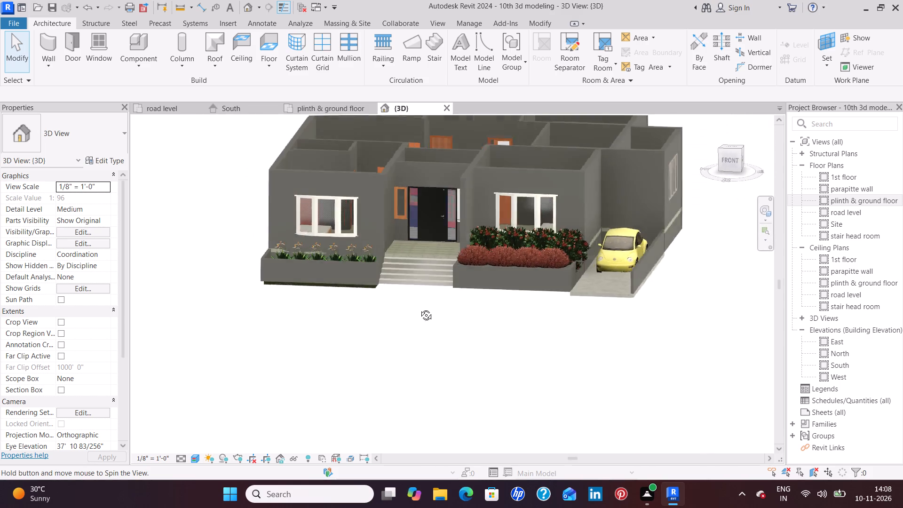
middle_drag(419, 308, 365, 303)
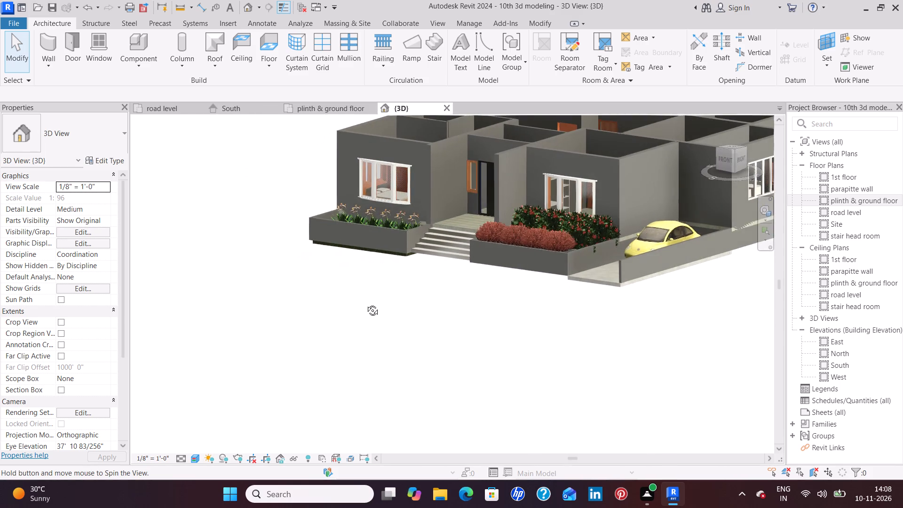
middle_drag(365, 303, 396, 305)
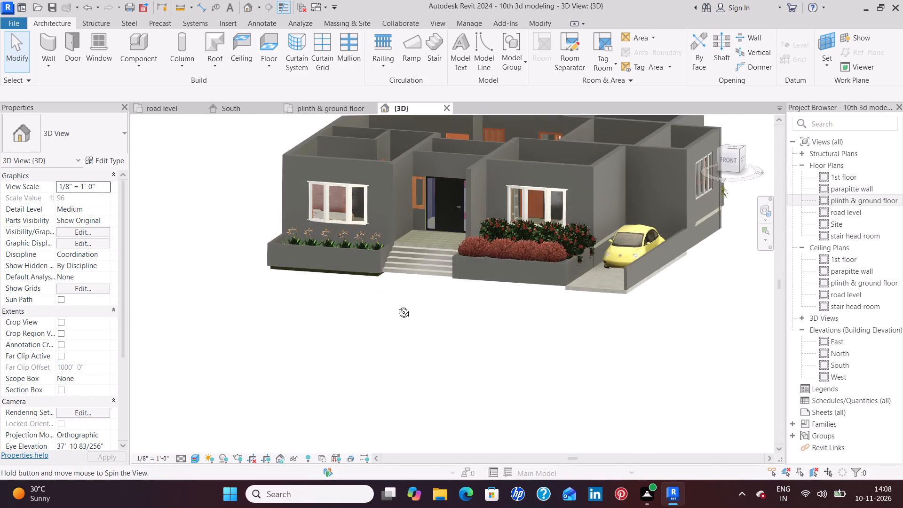
middle_drag(396, 305, 394, 257)
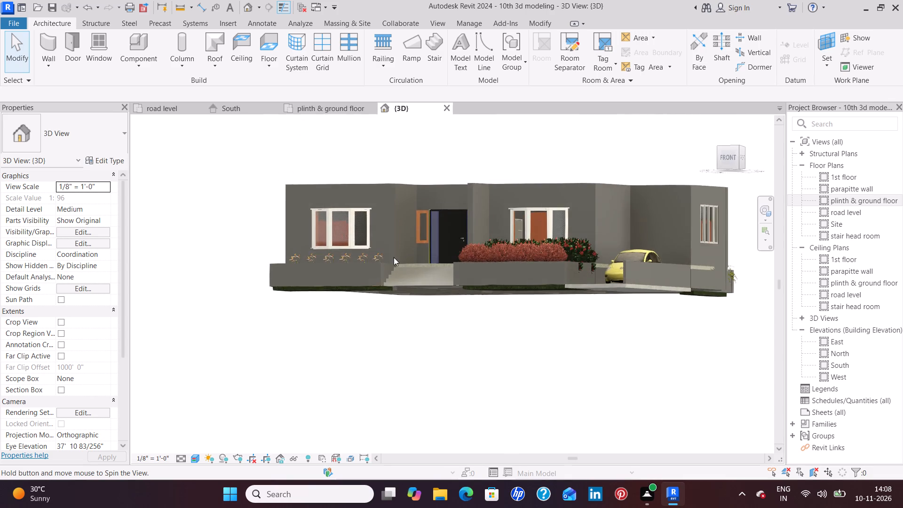
Load the Gate_7048 family from the Gate folder inside SHUBHAM CITY as a component.
shift+middle_drag(574, 313, 596, 332)
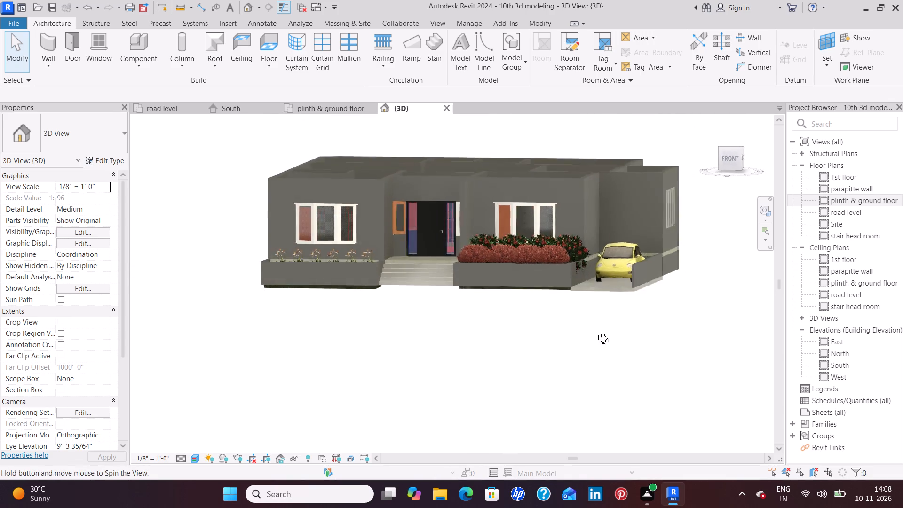
shift+middle_drag(596, 332, 619, 355)
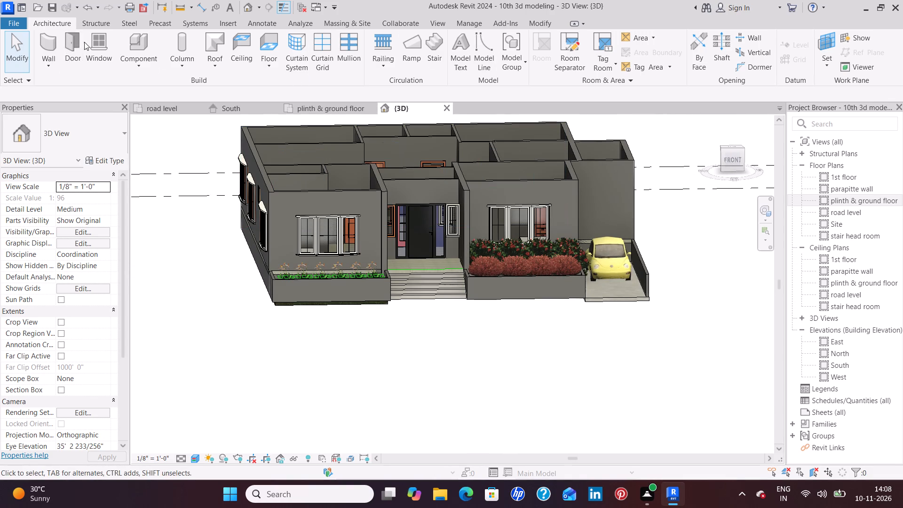
click(132, 43)
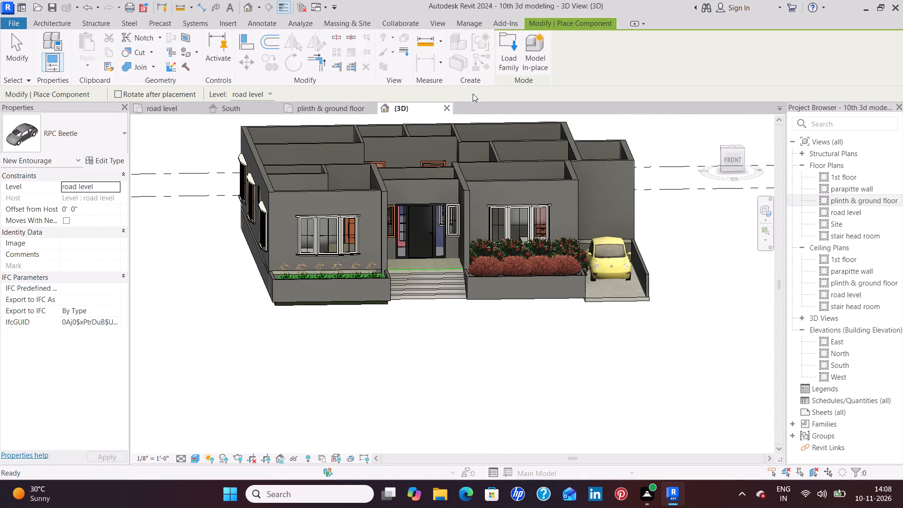
click(507, 68)
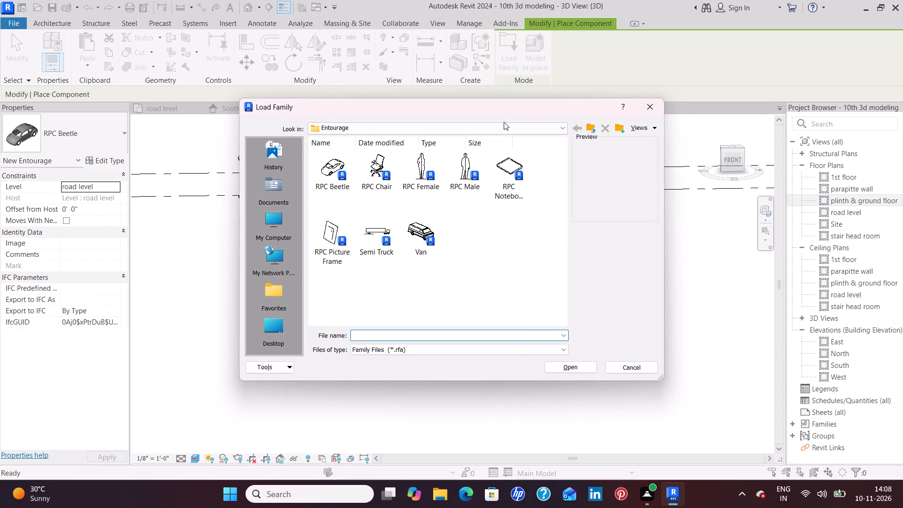
click(507, 123)
click(411, 215)
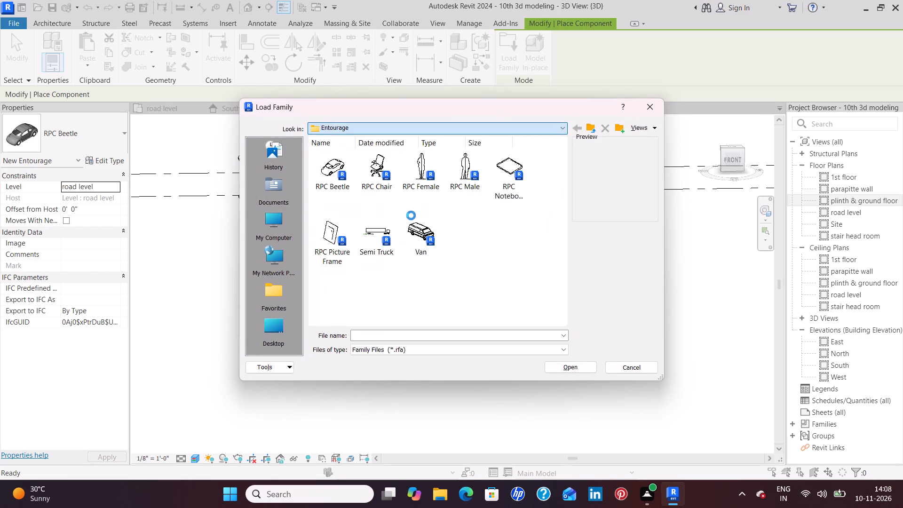
double_click(389, 167)
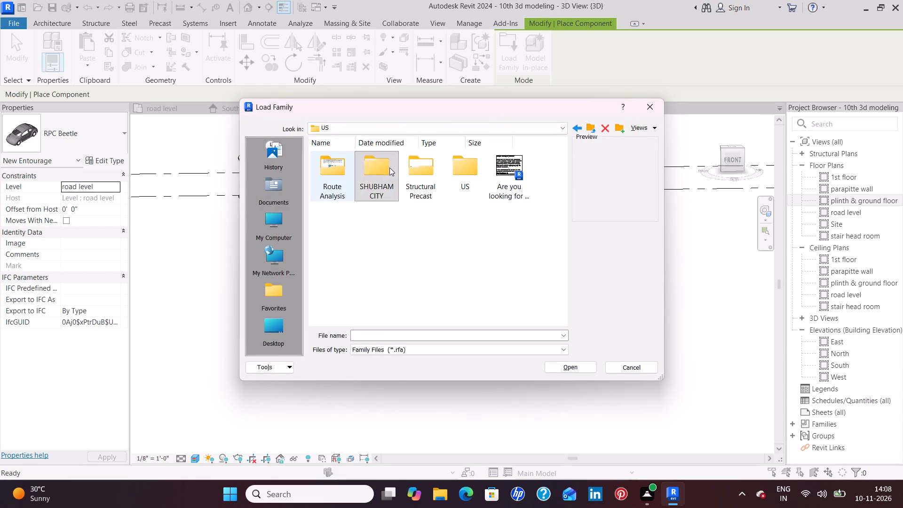
double_click(333, 181)
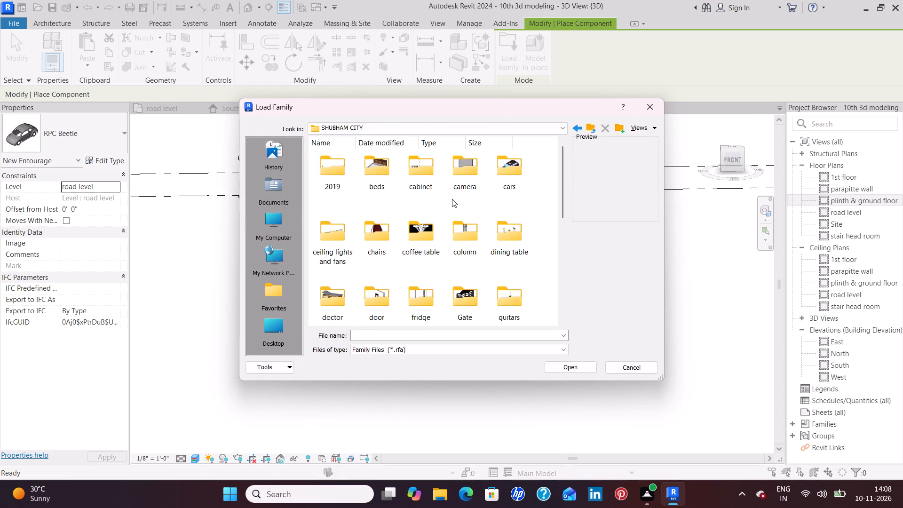
scroll(452, 198, down, 1)
click(463, 207)
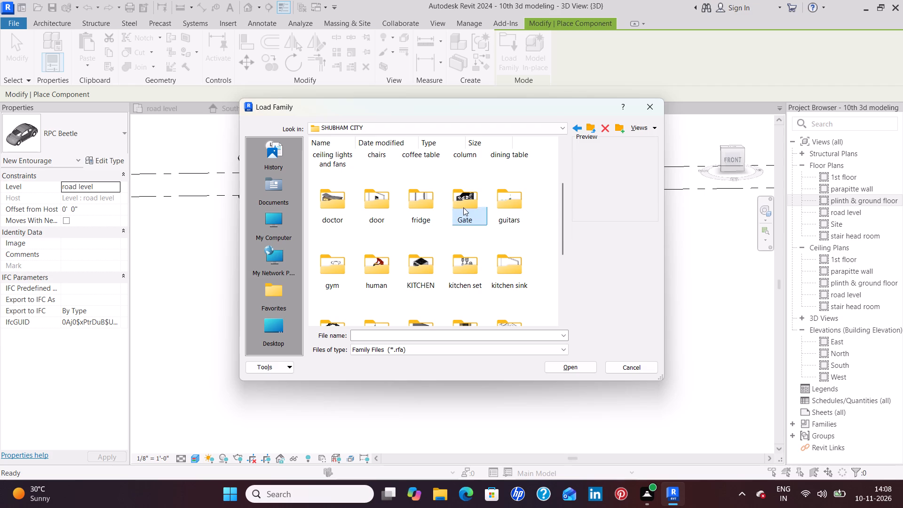
double_click(470, 207)
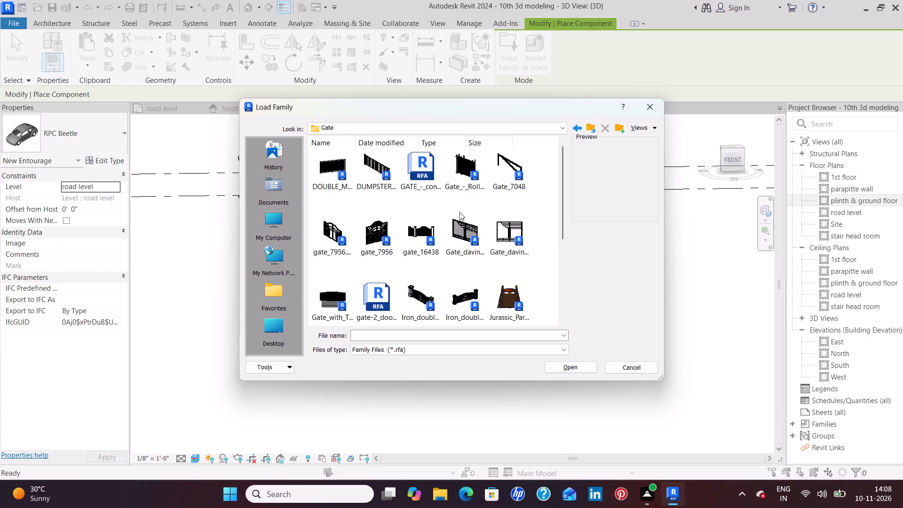
click(510, 160)
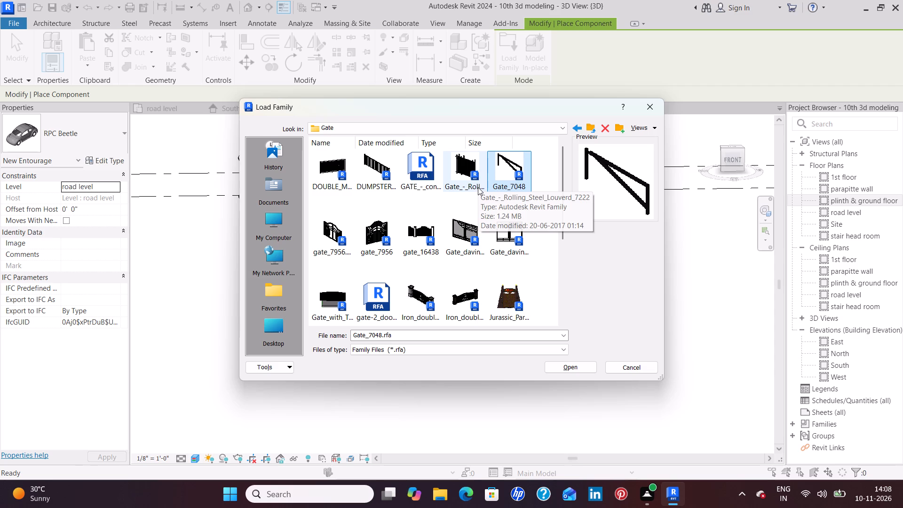
click(552, 369)
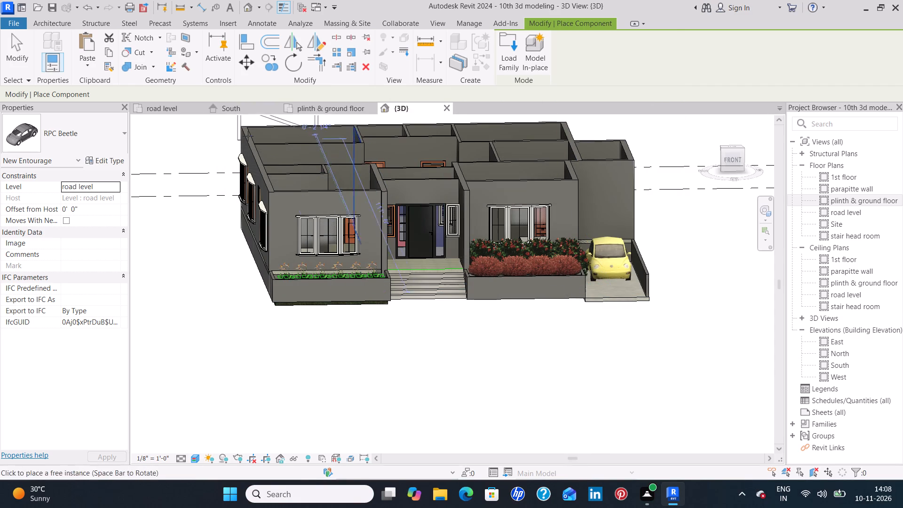
Open the road level floor plan at the front end of the driveway.
click(167, 110)
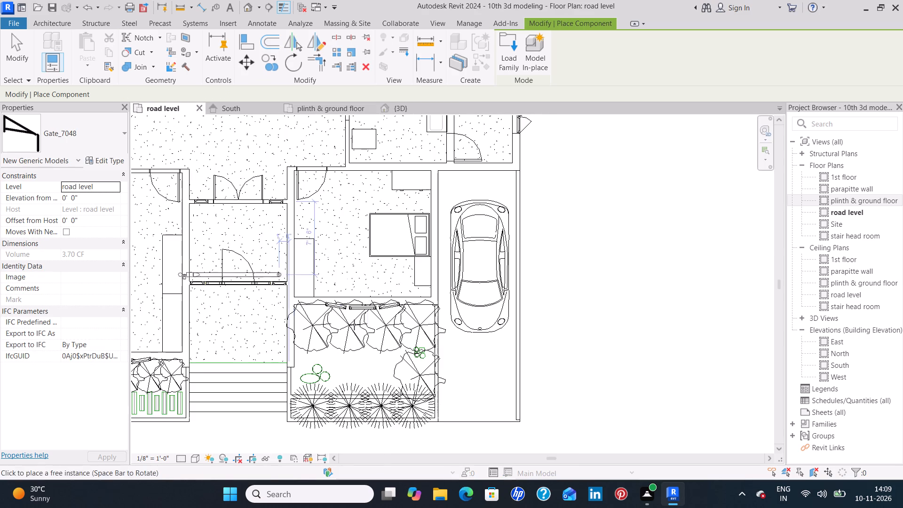
middle_drag(505, 414, 459, 274)
scroll(469, 280, up, 2)
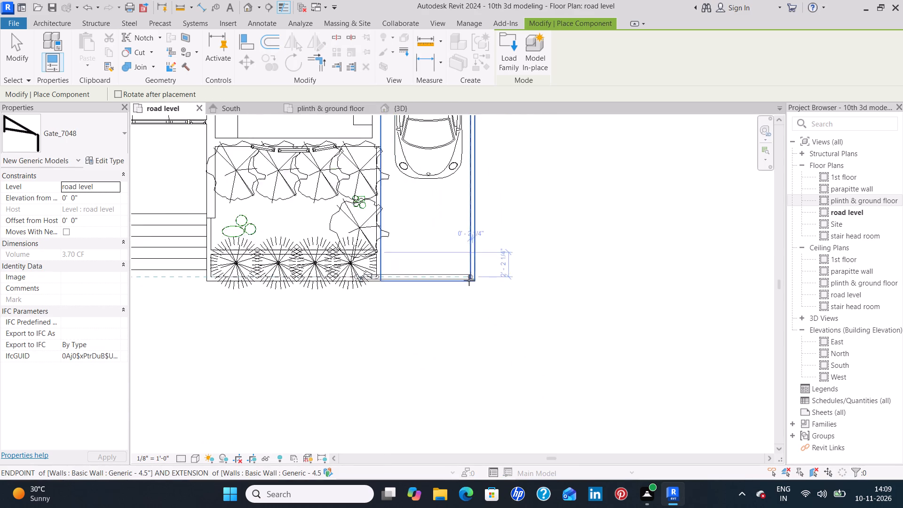
scroll(469, 280, up, 5)
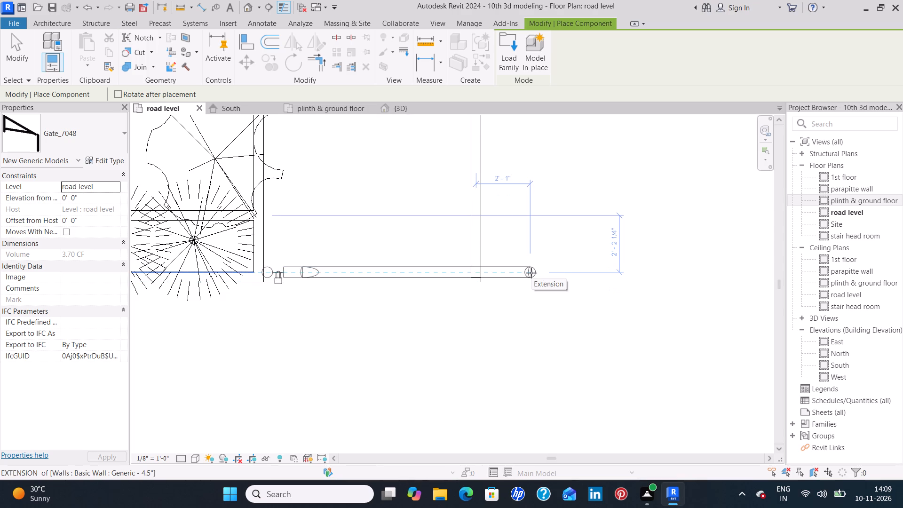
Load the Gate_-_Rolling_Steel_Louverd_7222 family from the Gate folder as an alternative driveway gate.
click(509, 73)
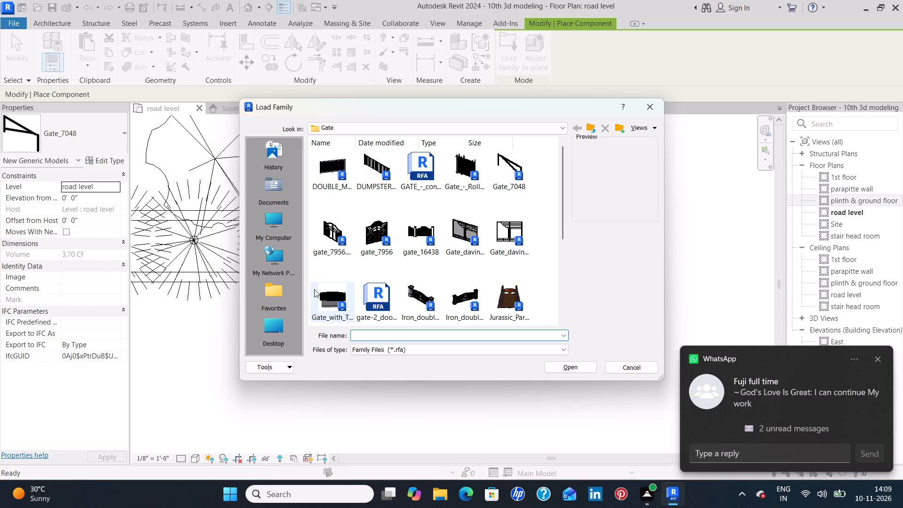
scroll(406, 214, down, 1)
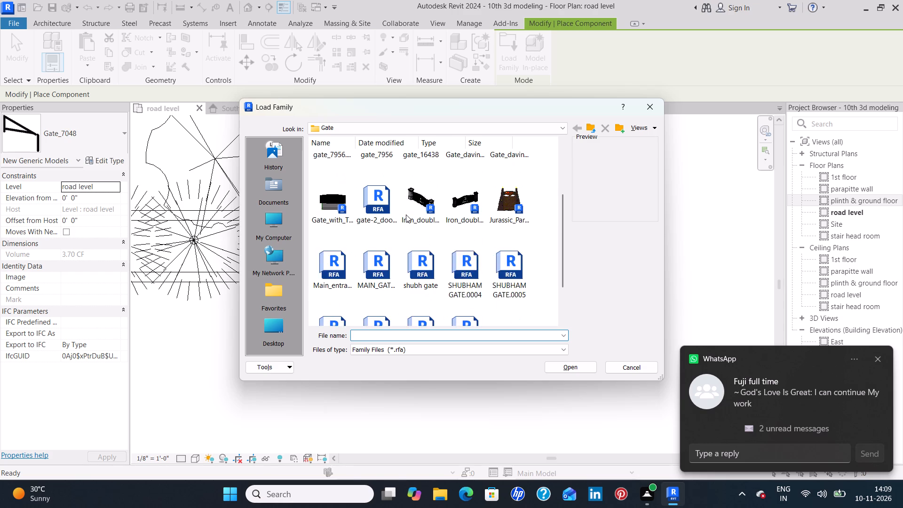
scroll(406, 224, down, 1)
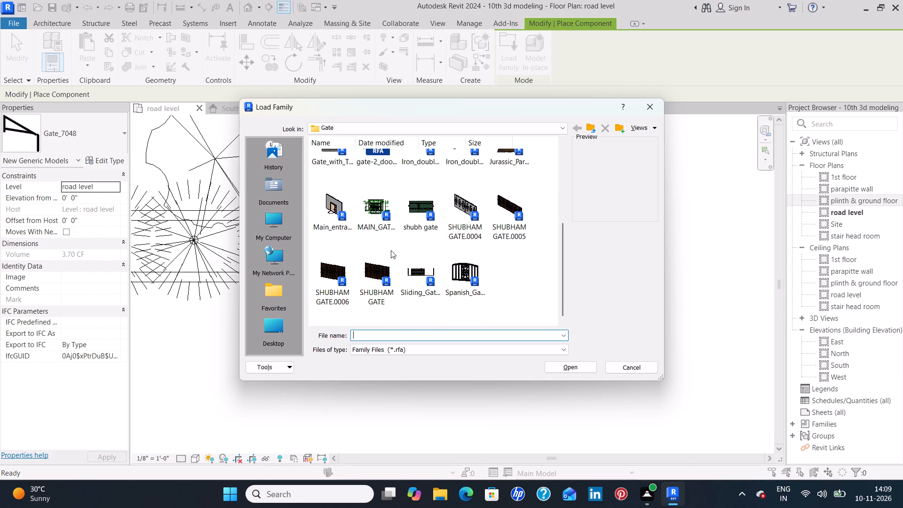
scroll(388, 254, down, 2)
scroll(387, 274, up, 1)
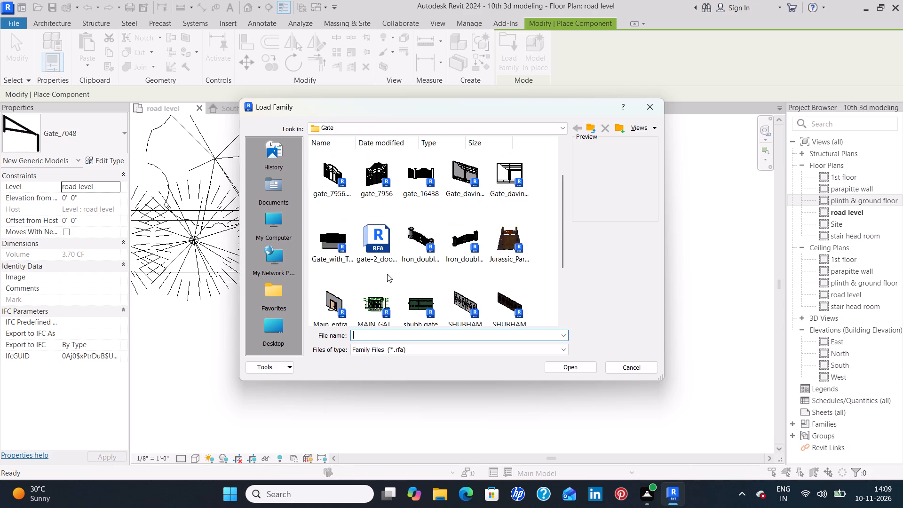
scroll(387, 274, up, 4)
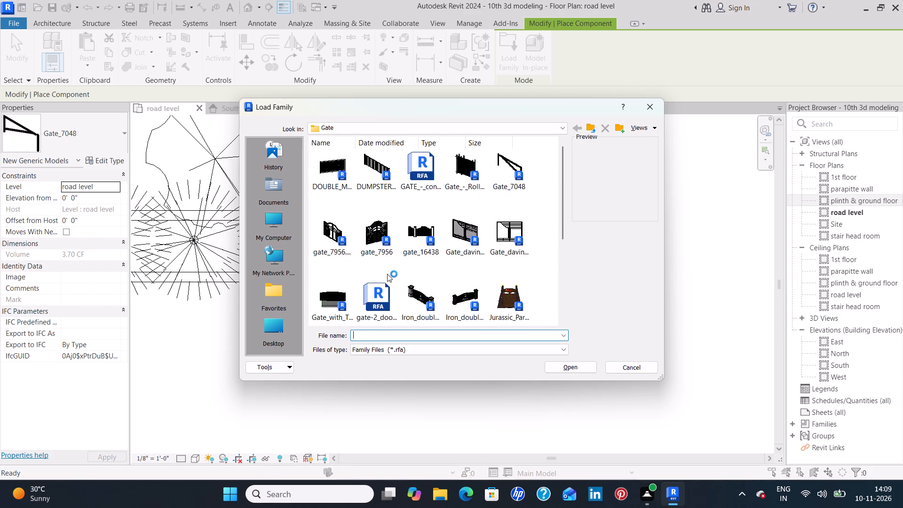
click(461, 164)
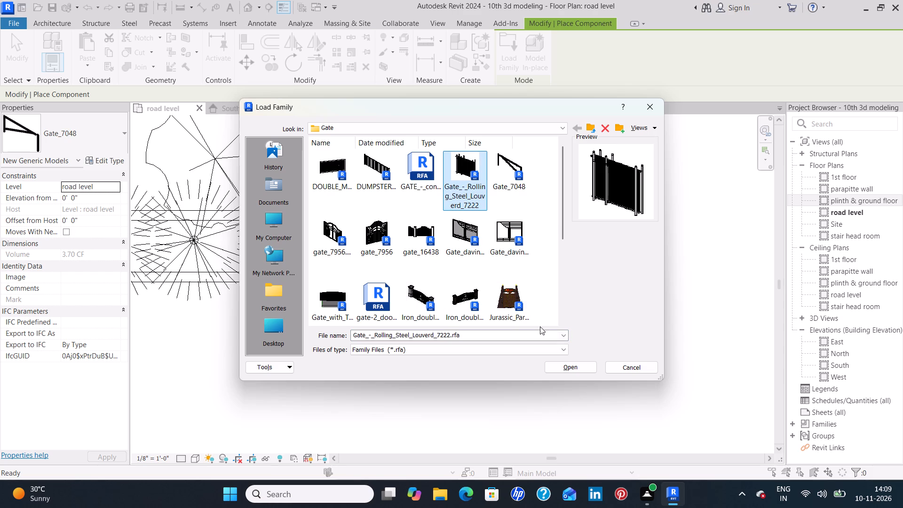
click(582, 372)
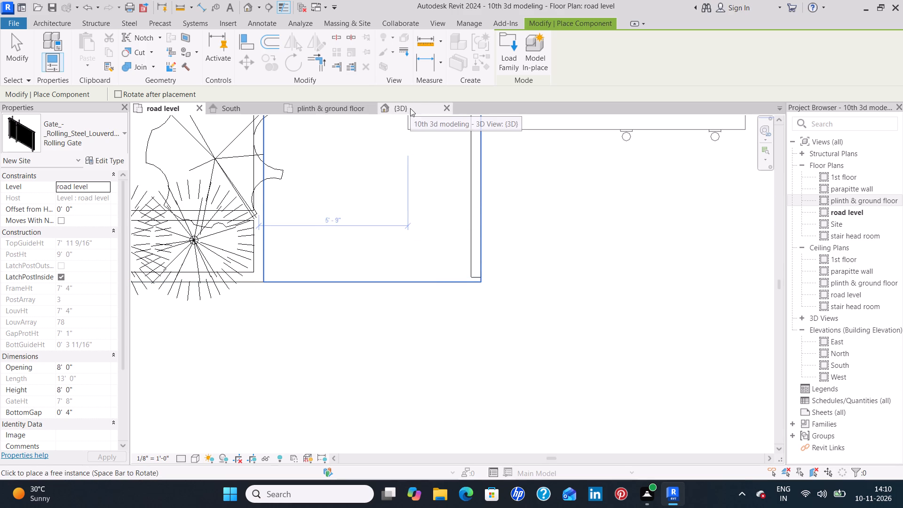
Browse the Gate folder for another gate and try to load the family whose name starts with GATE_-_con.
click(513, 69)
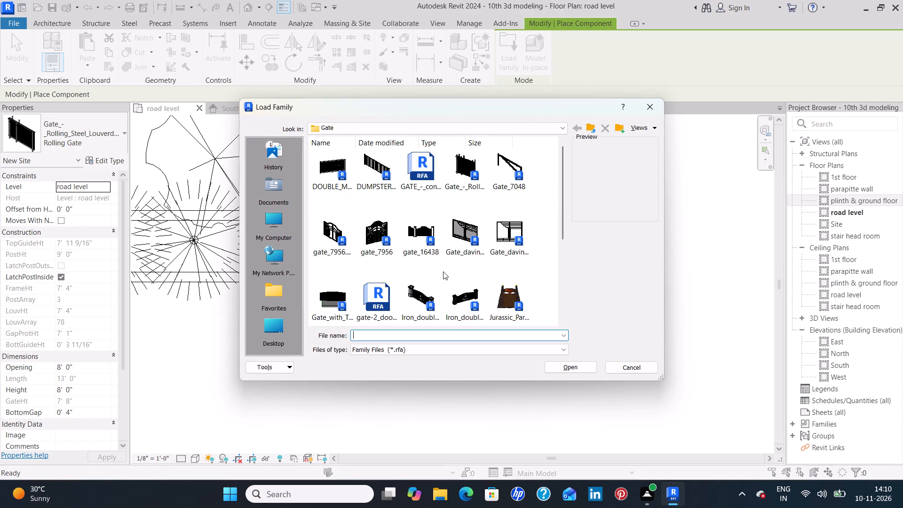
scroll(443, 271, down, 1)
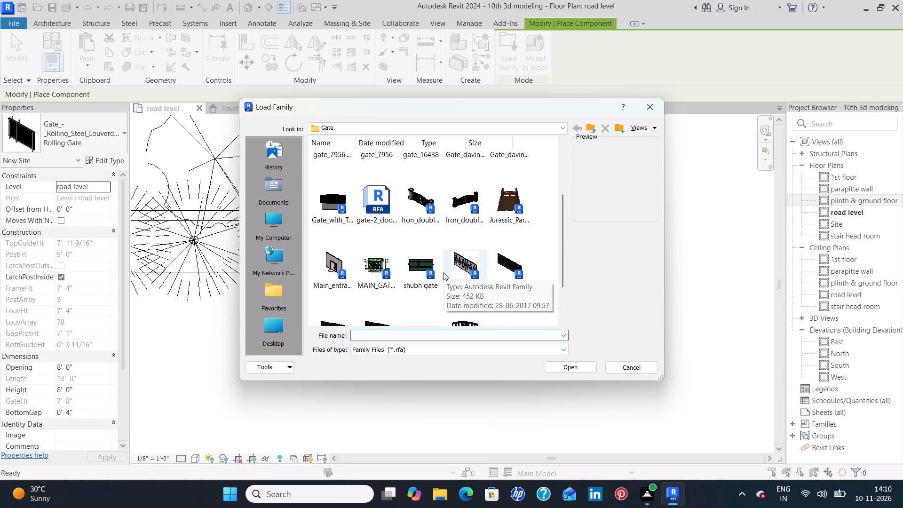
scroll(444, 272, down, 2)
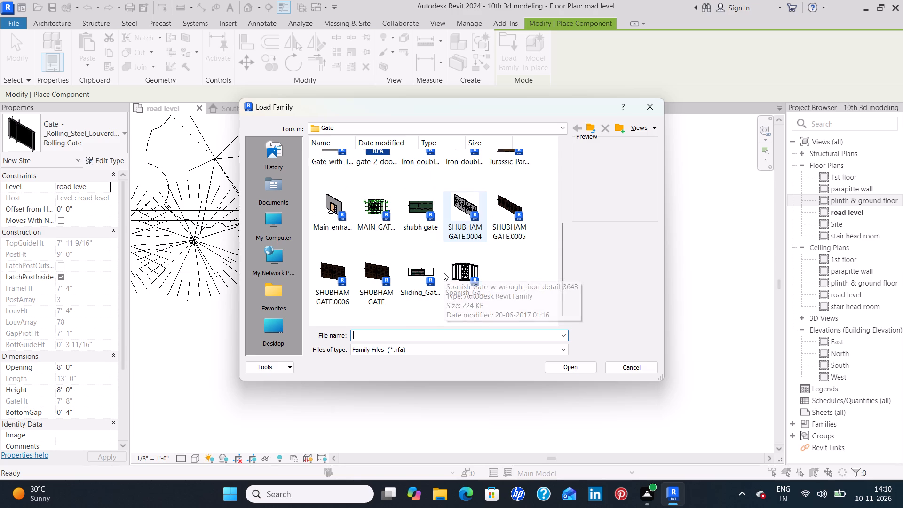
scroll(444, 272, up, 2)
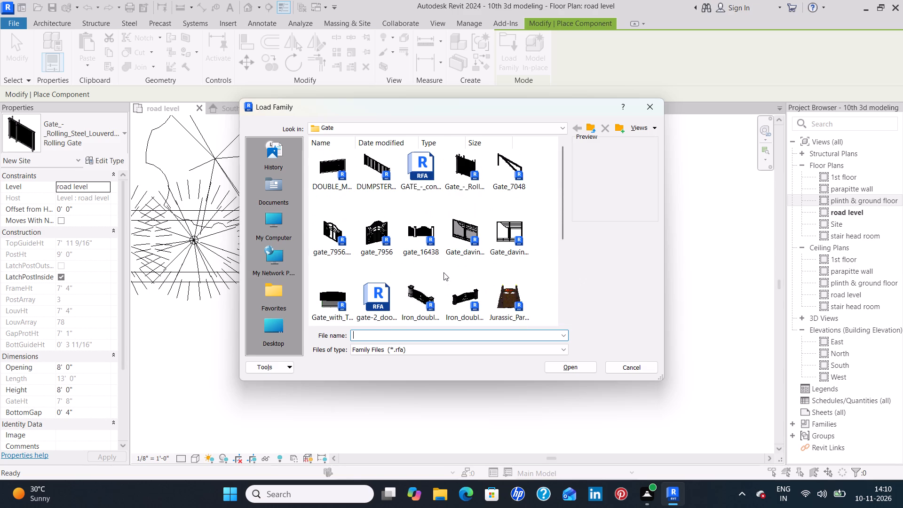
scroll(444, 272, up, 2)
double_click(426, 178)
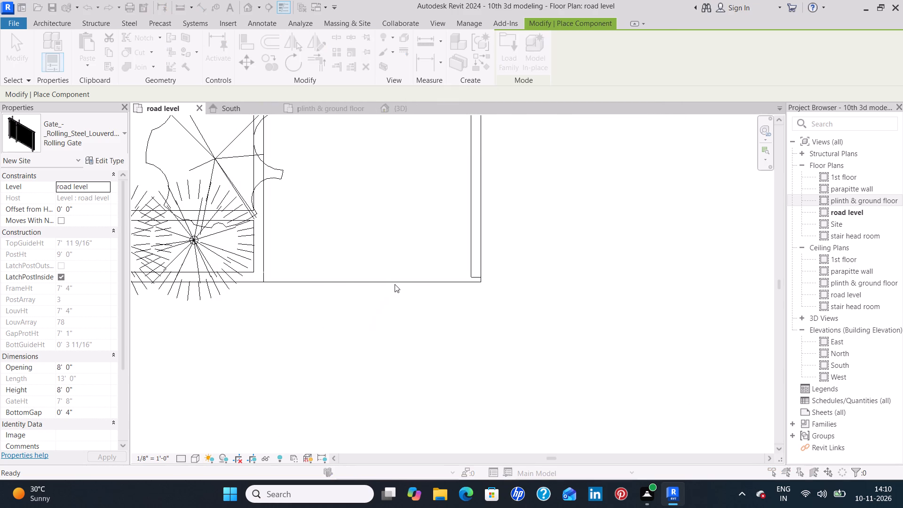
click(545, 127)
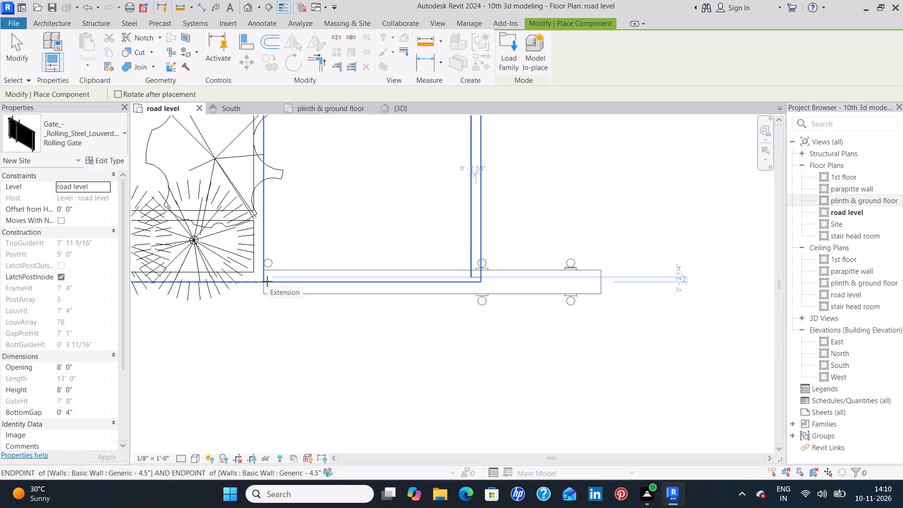
Switch the component type to Gate_7048 and review its type parameters.
click(114, 146)
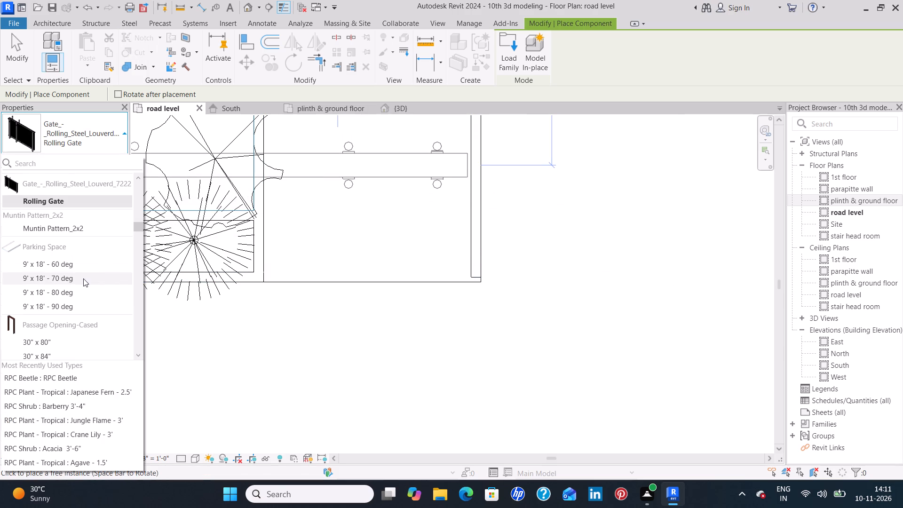
scroll(81, 272, up, 1)
click(63, 216)
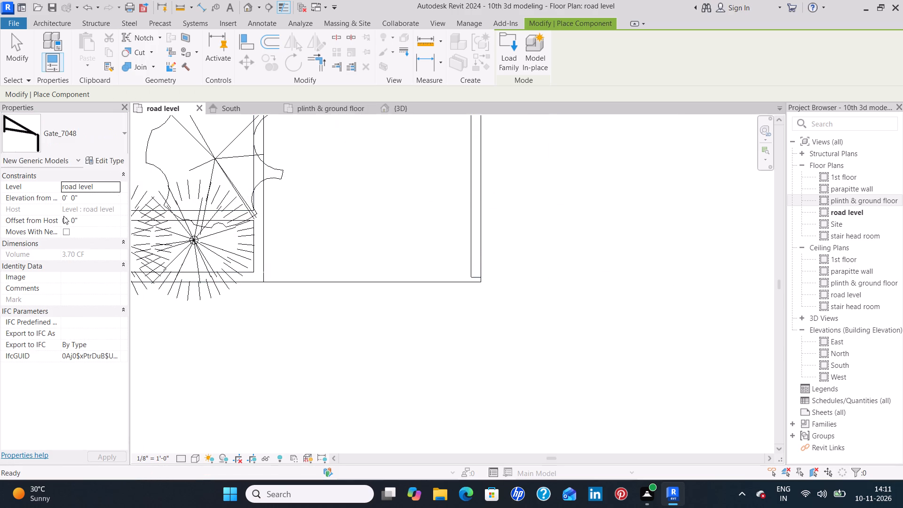
click(112, 162)
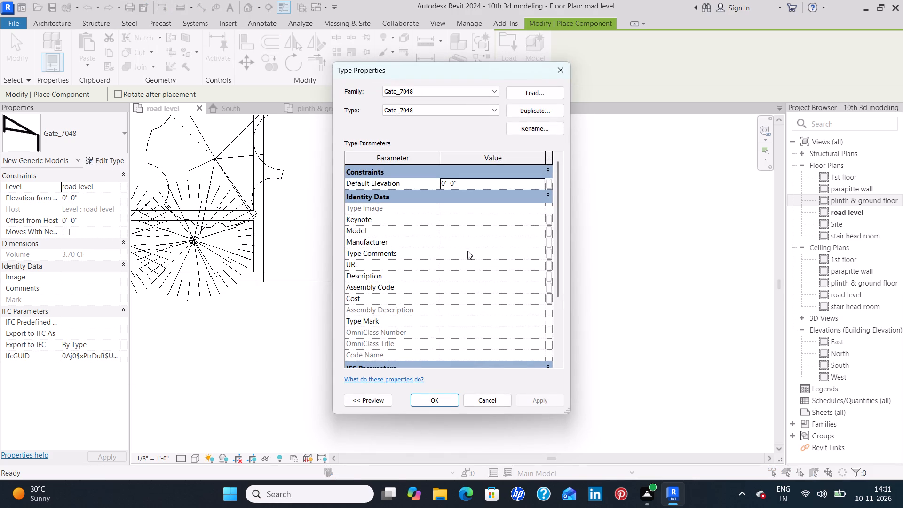
scroll(467, 251, down, 3)
scroll(467, 254, up, 2)
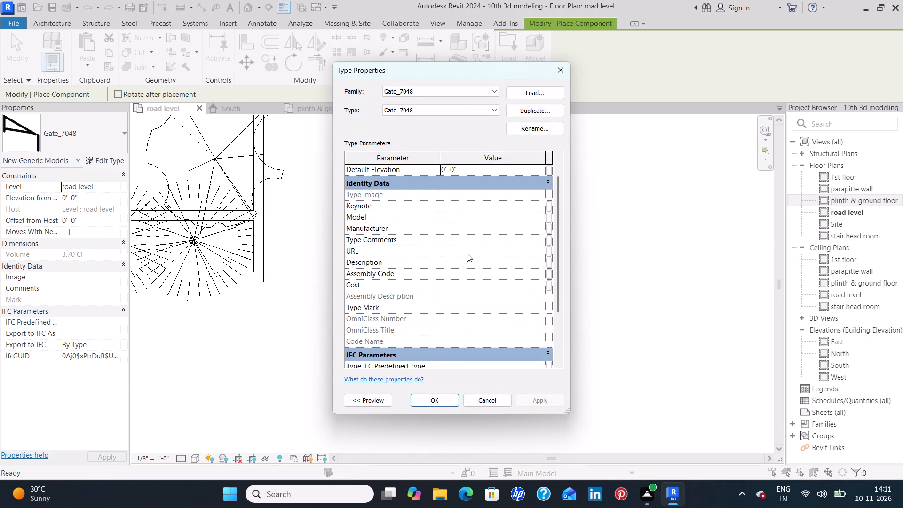
scroll(467, 254, up, 4)
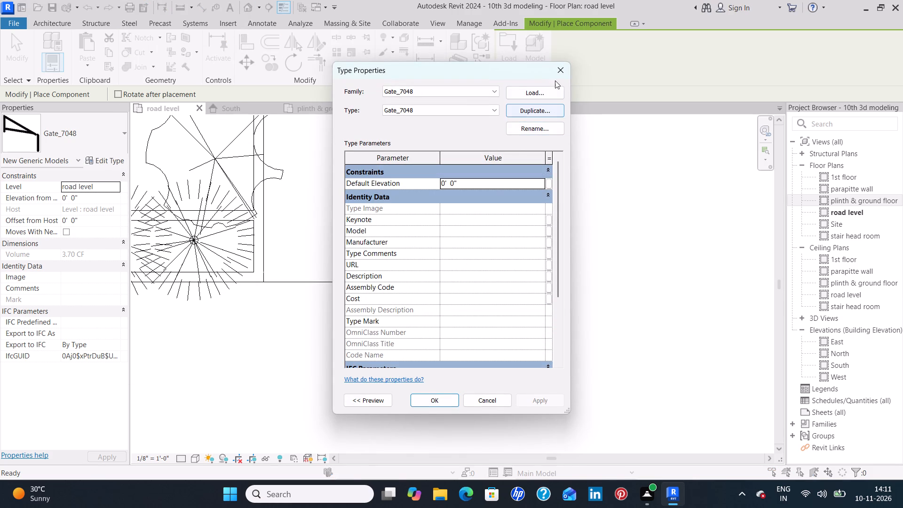
click(561, 70)
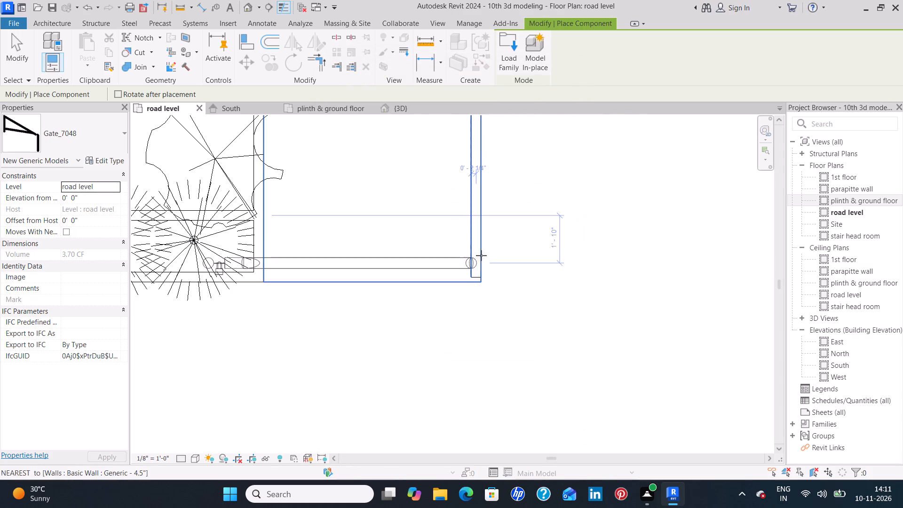
Place the Gate_7048 gate across the driveway's front, about 1'-3" in front of the boundary wall's end and 2'-0" outside the wall.
click(528, 310)
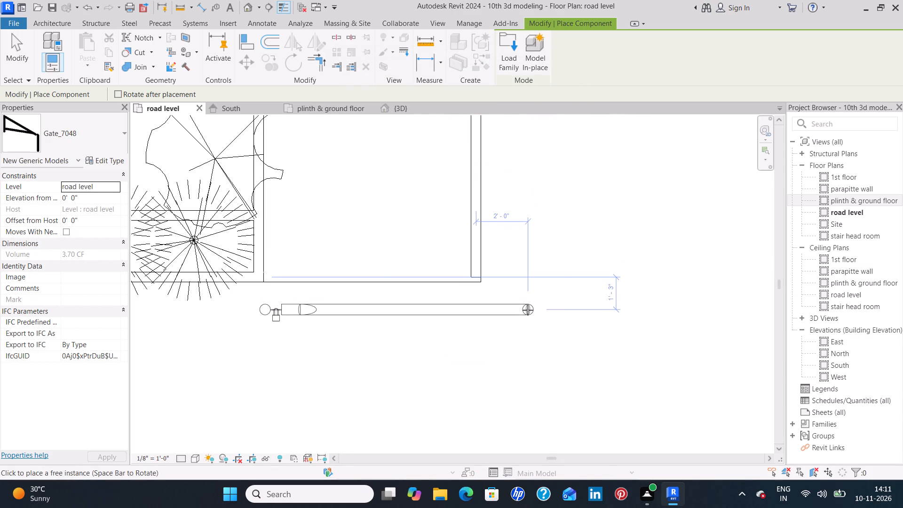
End the gate placement and open the placed Gate_7048 gate in the family editor.
key(Escape)
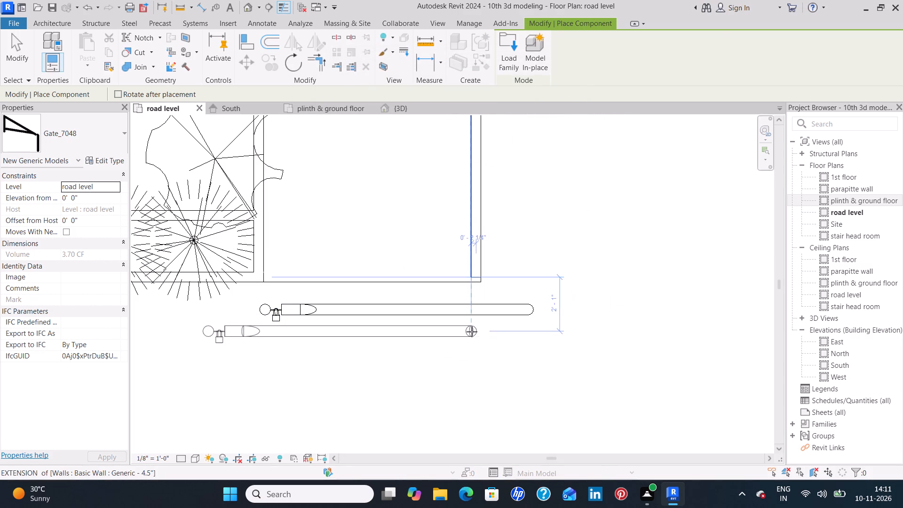
key(Escape)
double_click(480, 309)
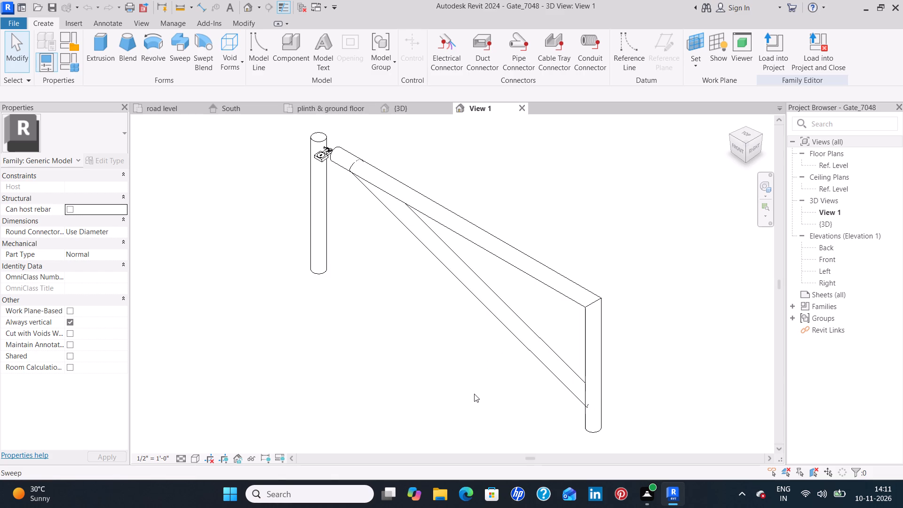
shift+middle_drag(474, 394, 549, 348)
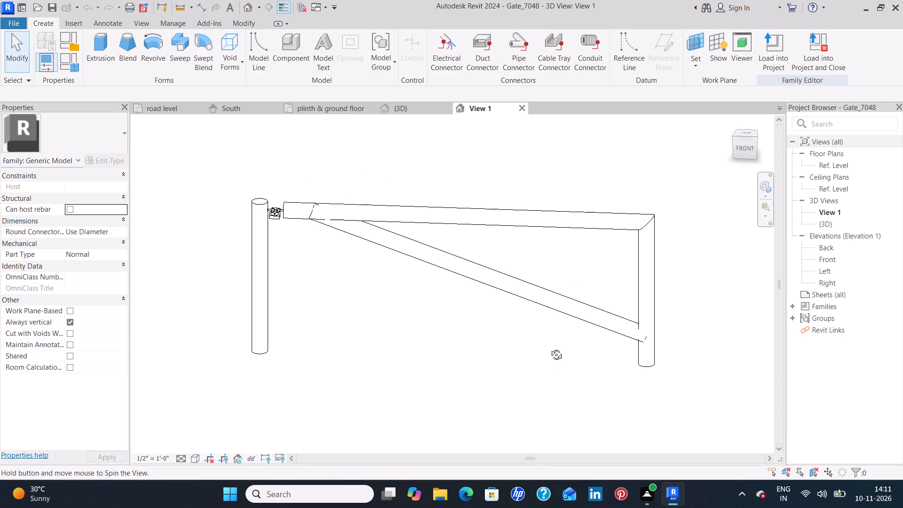
shift+middle_drag(549, 348, 549, 344)
Examine the gate family's parts by selecting the rail-and-post frame, diagonal brace, separate post and padlock, then the whole gate.
click(638, 273)
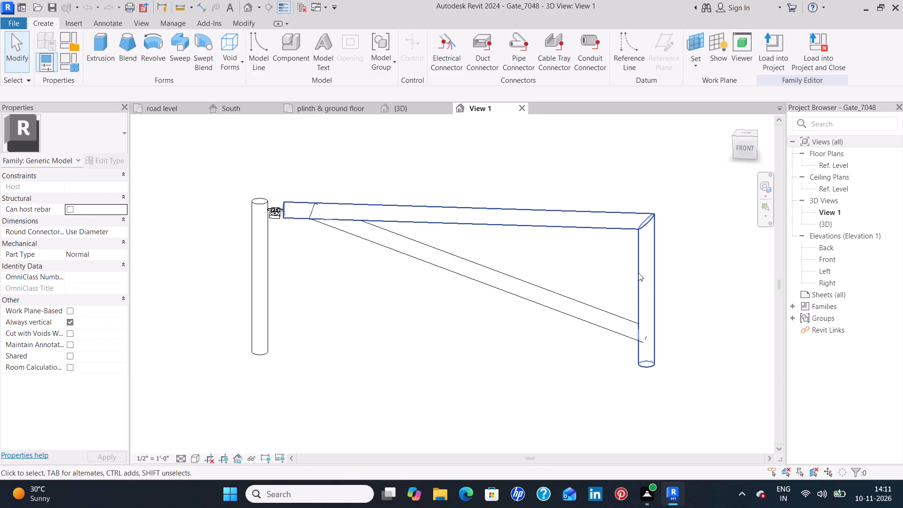
ctrl+click(519, 281)
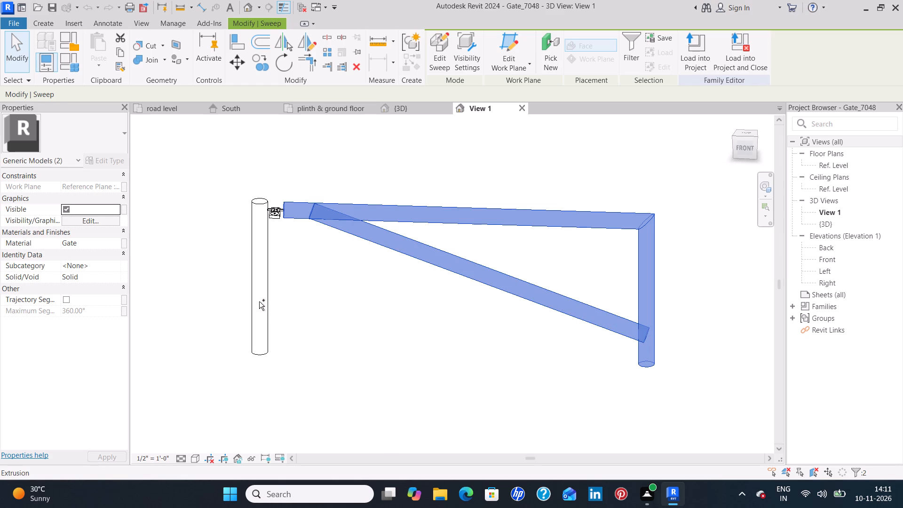
ctrl+click(259, 302)
click(264, 298)
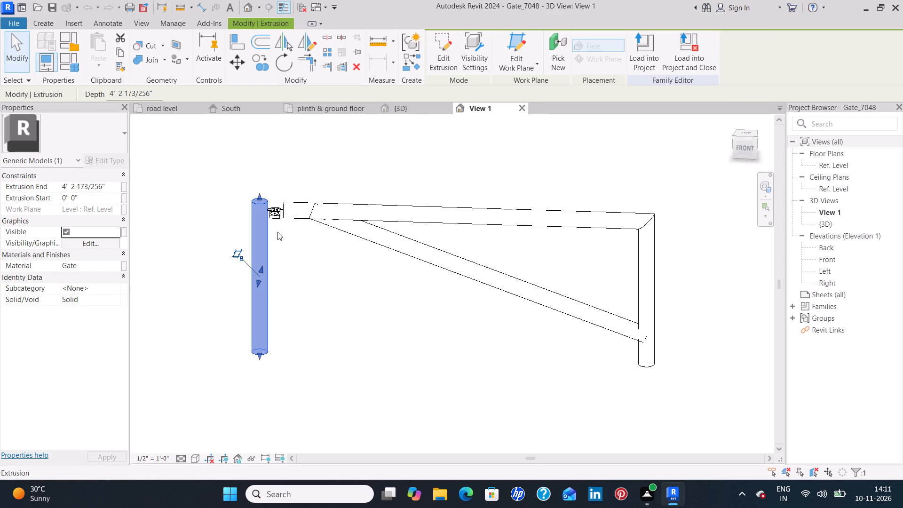
ctrl+click(275, 213)
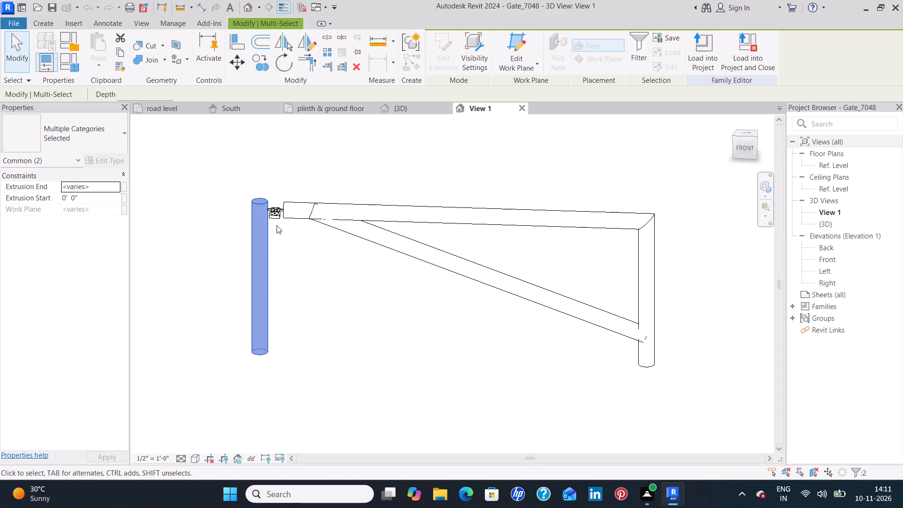
drag(688, 397, 330, 224)
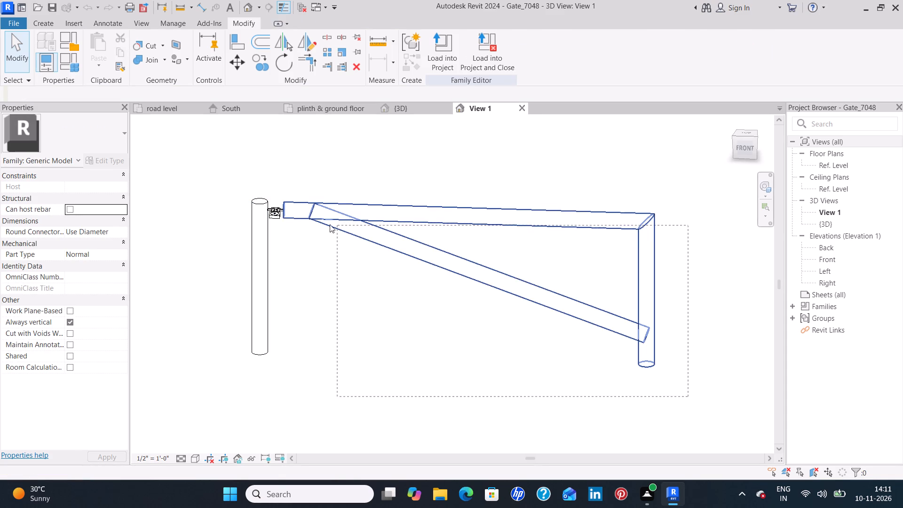
drag(330, 224, 294, 217)
drag(229, 183, 221, 181)
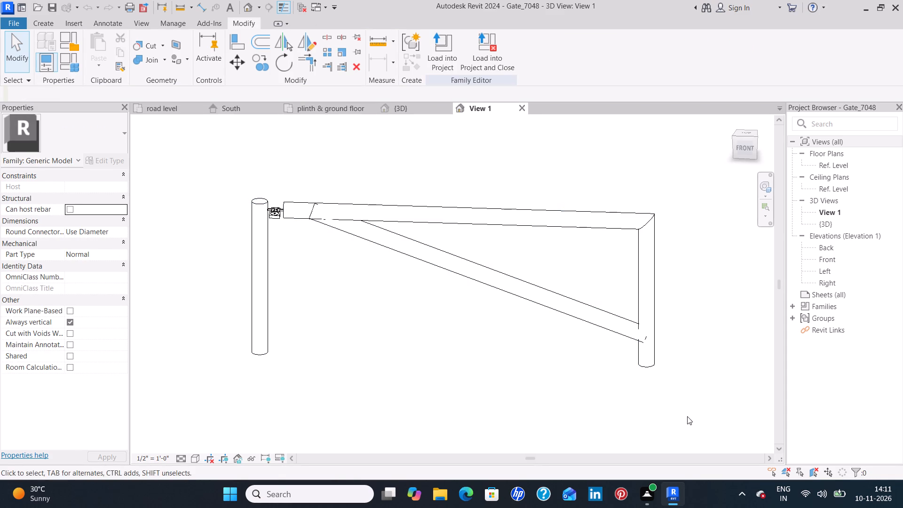
drag(685, 407, 170, 190)
scroll(471, 391, down, 2)
middle_drag(472, 389, 478, 335)
scroll(469, 359, down, 1)
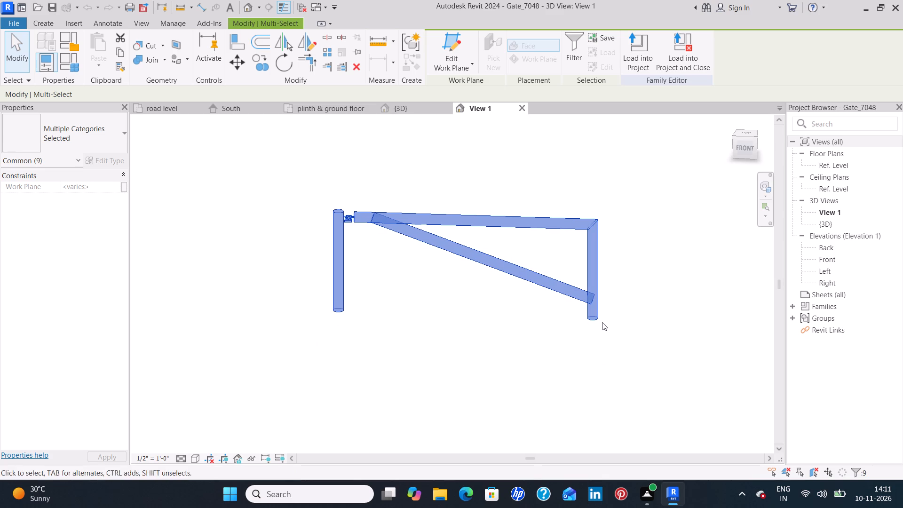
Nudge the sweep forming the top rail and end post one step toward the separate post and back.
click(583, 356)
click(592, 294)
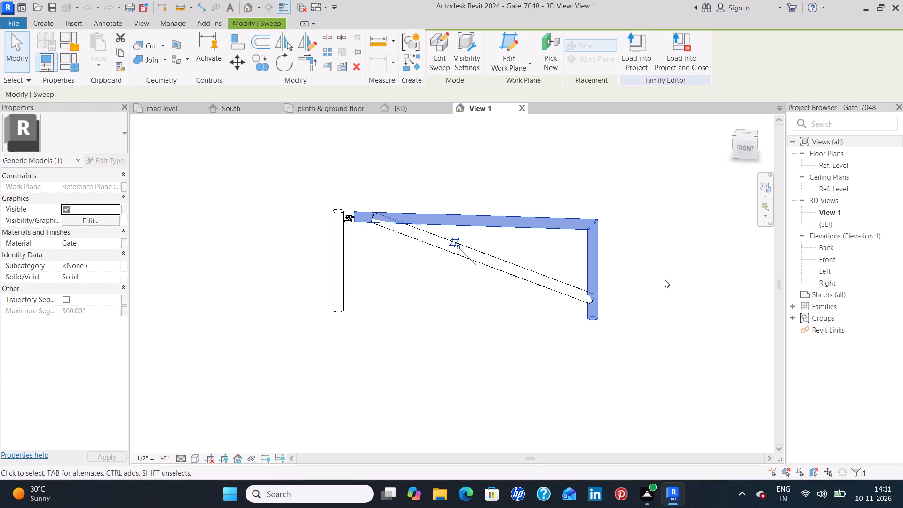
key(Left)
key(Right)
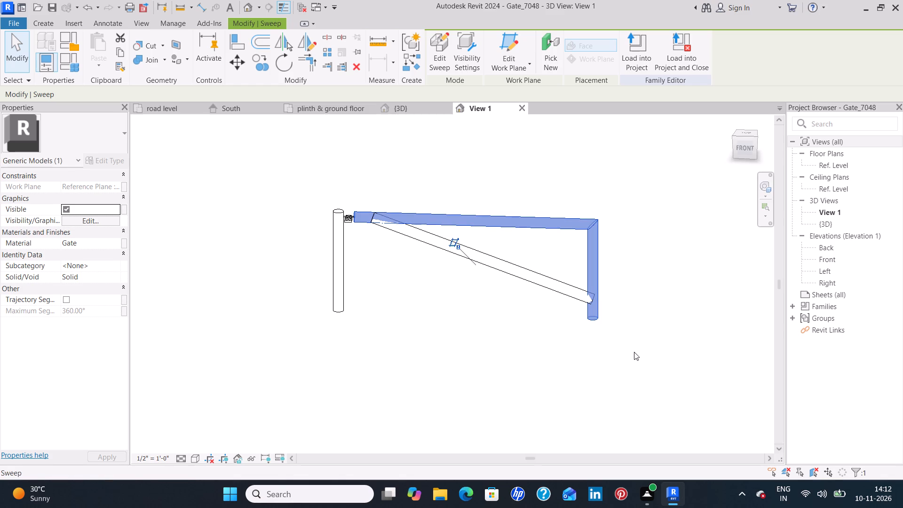
Examine how the brace, the rail-and-post frame, the separate post and the padlock connection are built.
click(508, 267)
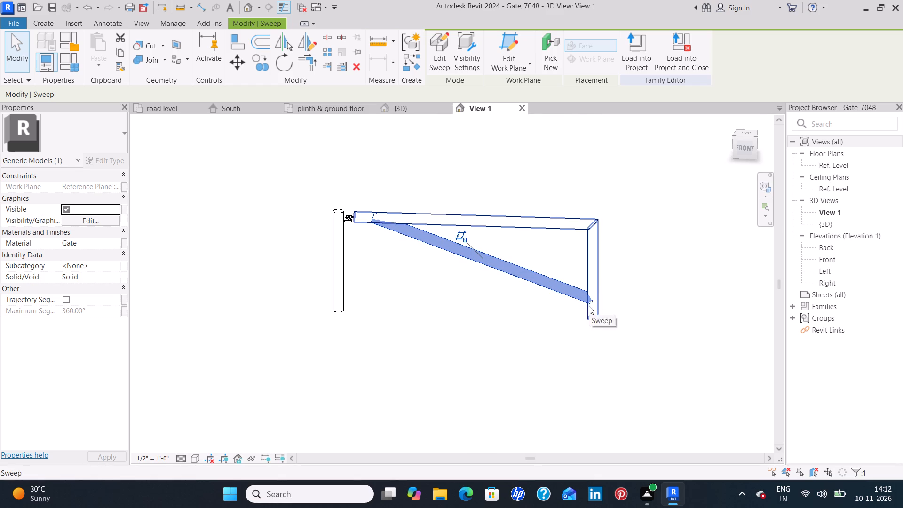
click(587, 256)
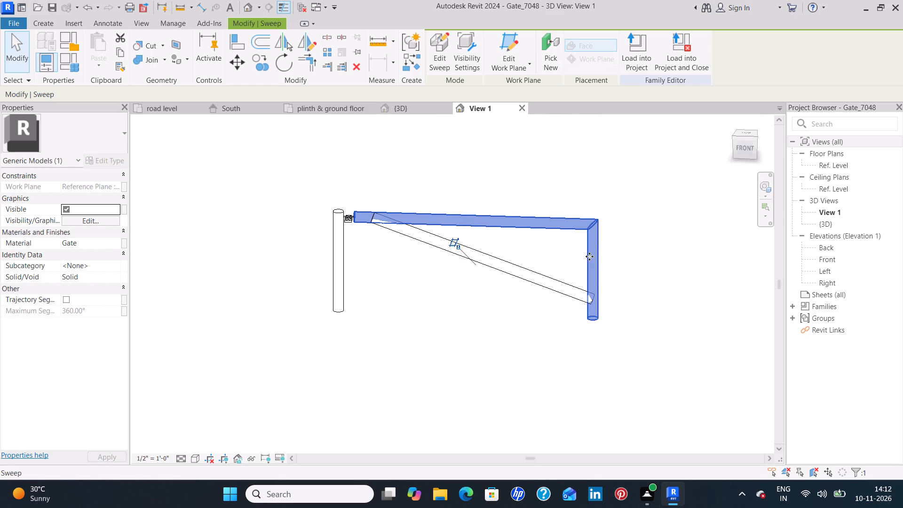
click(341, 299)
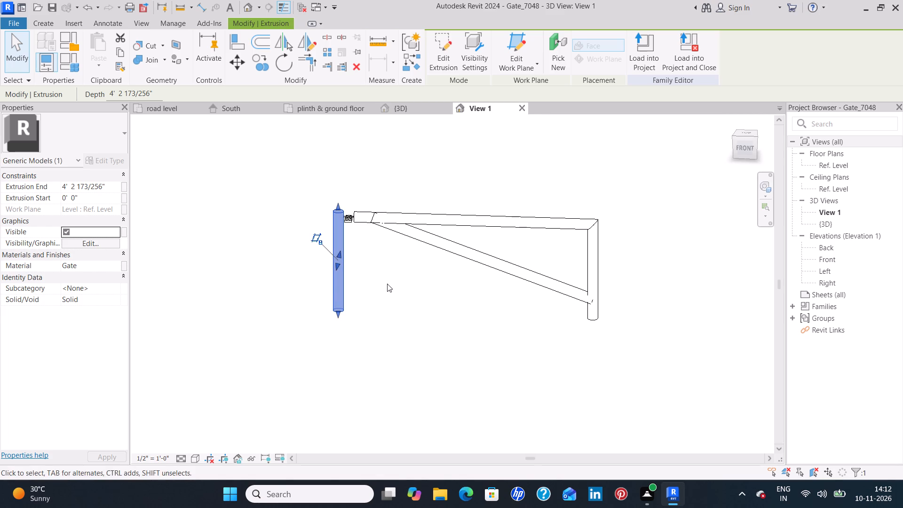
click(417, 310)
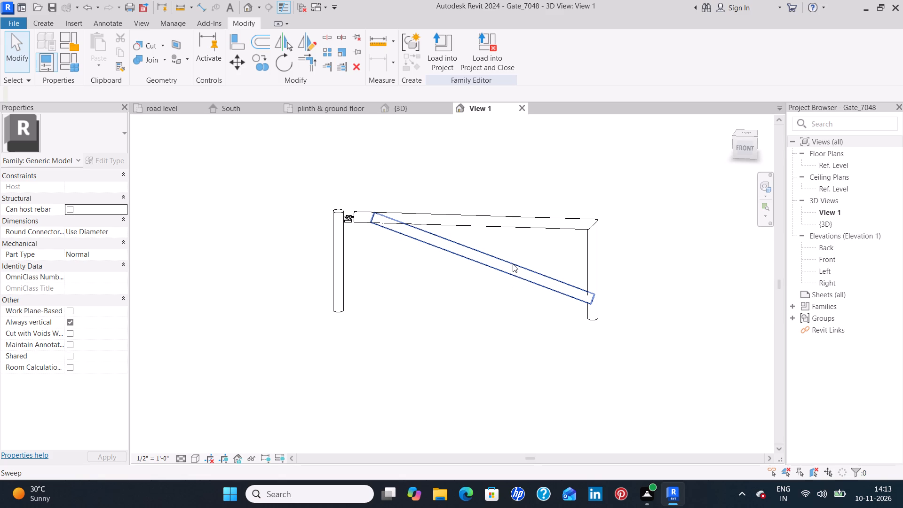
scroll(339, 214, up, 3)
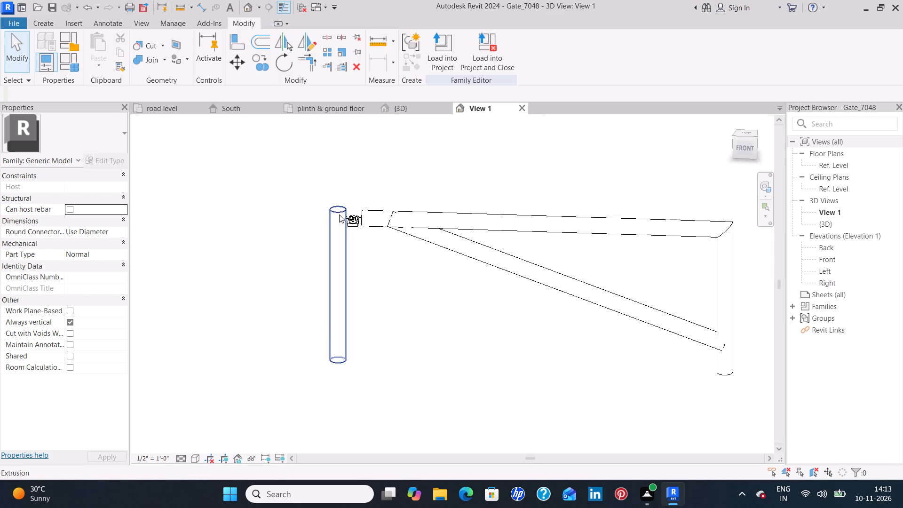
scroll(339, 219, up, 7)
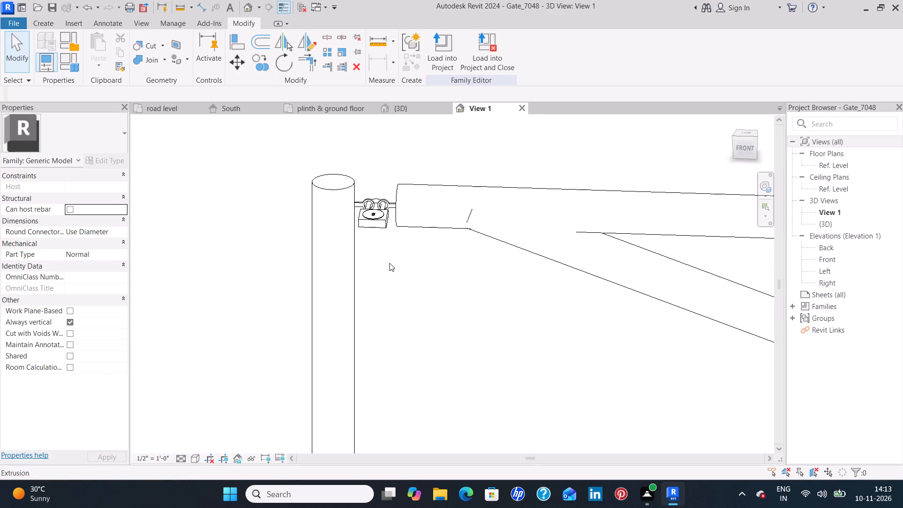
middle_drag(389, 263, 360, 283)
scroll(355, 287, down, 1)
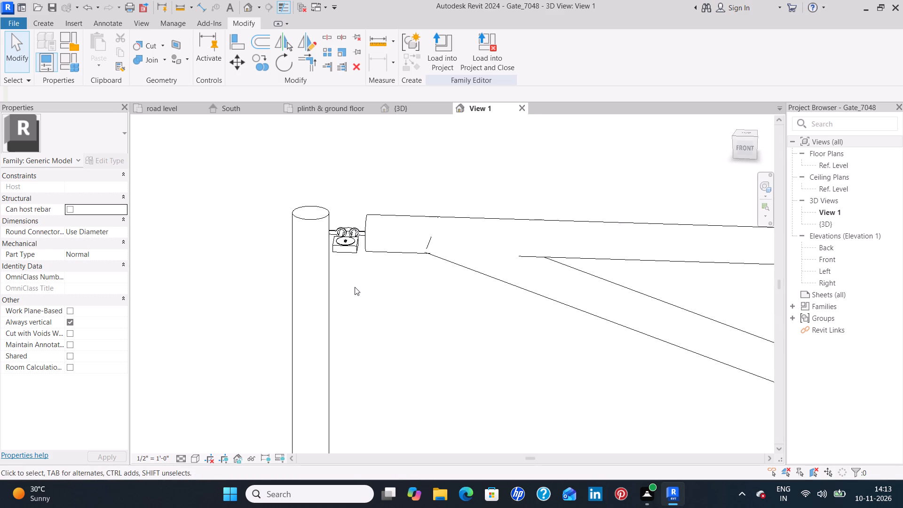
scroll(355, 289, down, 5)
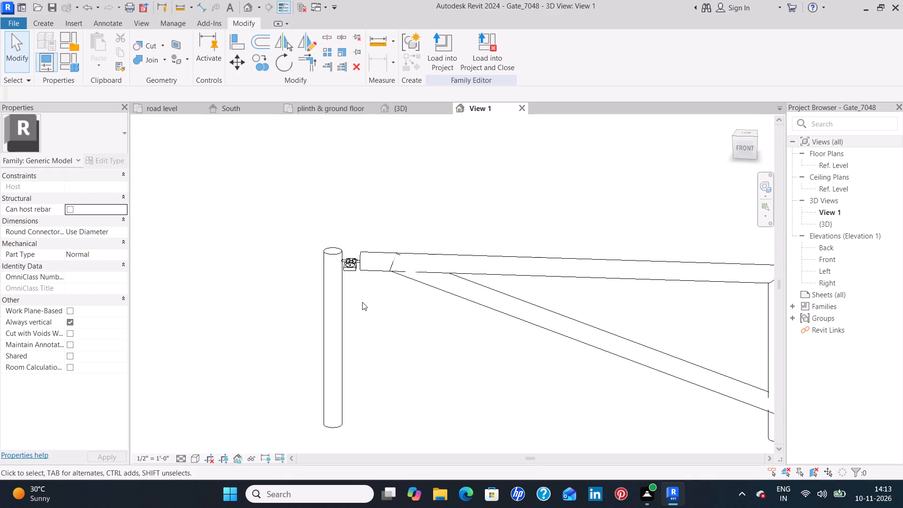
scroll(363, 305, down, 2)
click(668, 281)
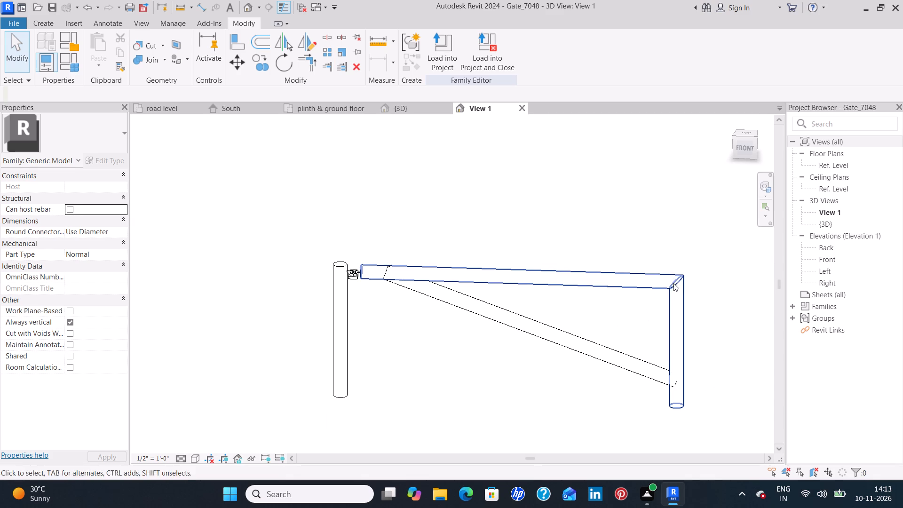
click(675, 284)
middle_drag(666, 315, 591, 317)
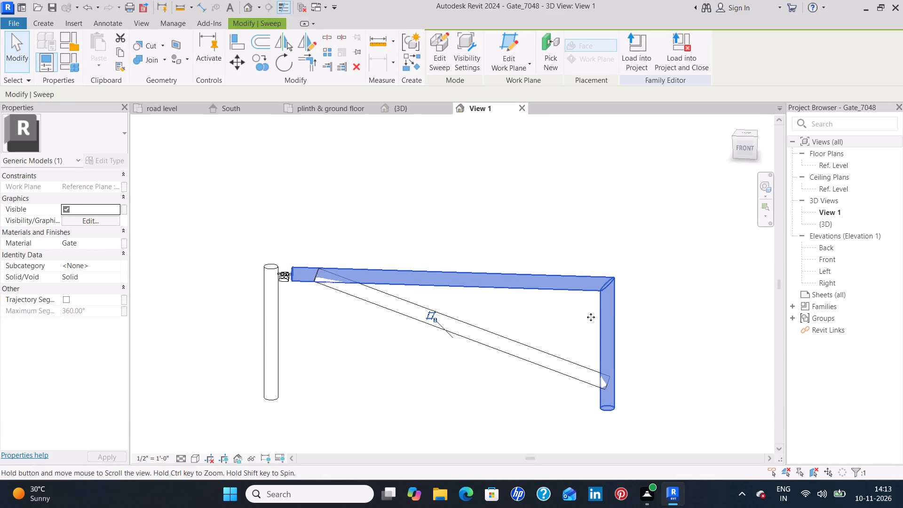
middle_drag(591, 317, 592, 317)
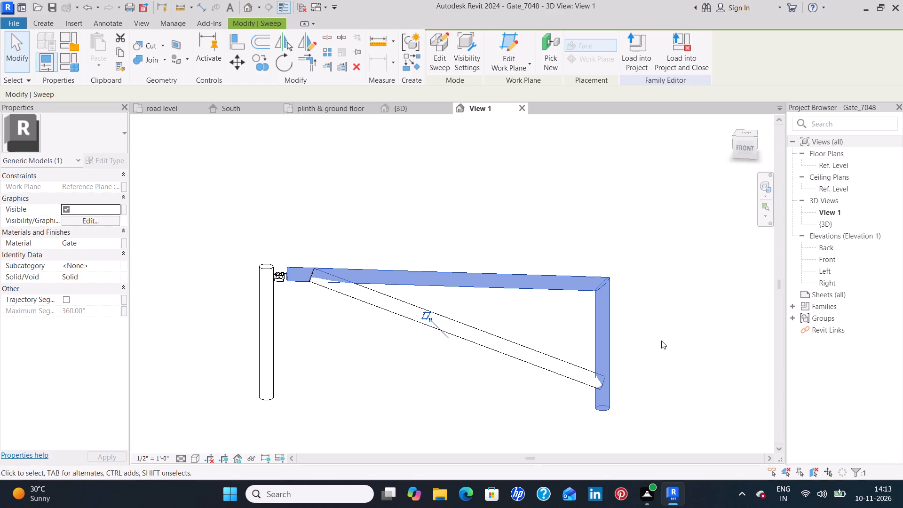
click(353, 224)
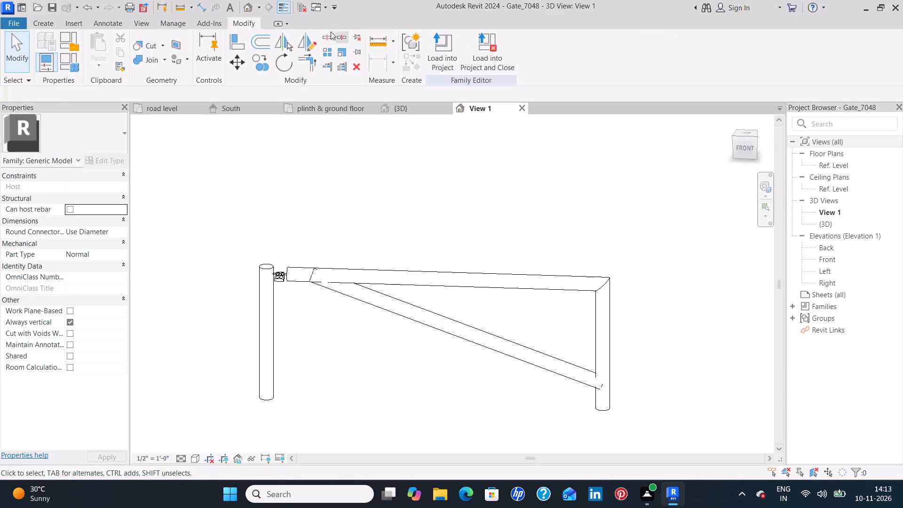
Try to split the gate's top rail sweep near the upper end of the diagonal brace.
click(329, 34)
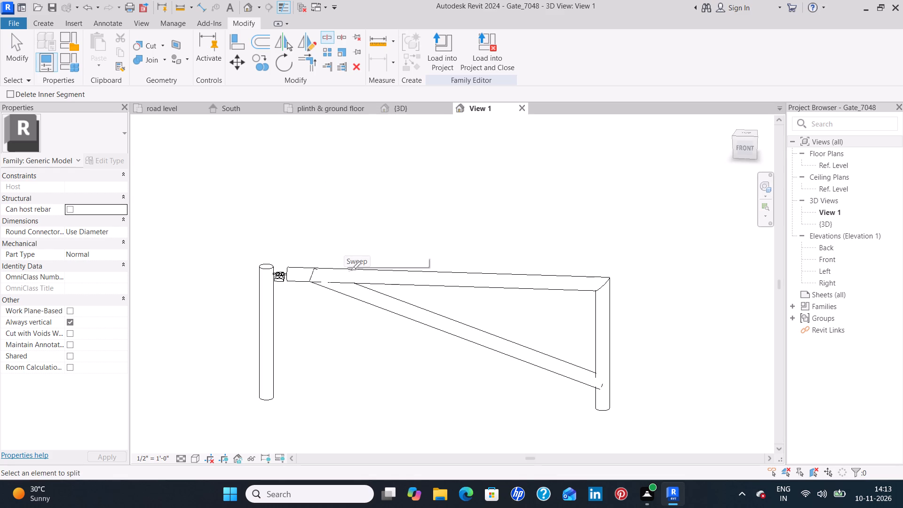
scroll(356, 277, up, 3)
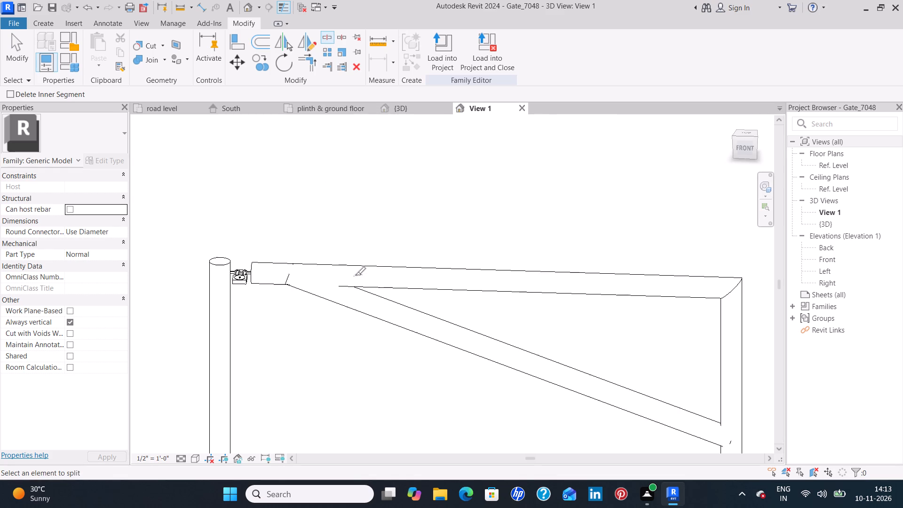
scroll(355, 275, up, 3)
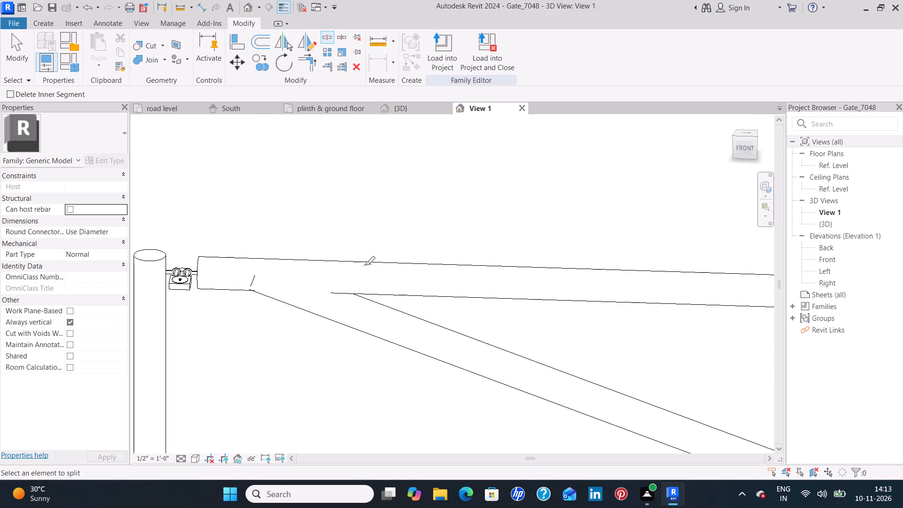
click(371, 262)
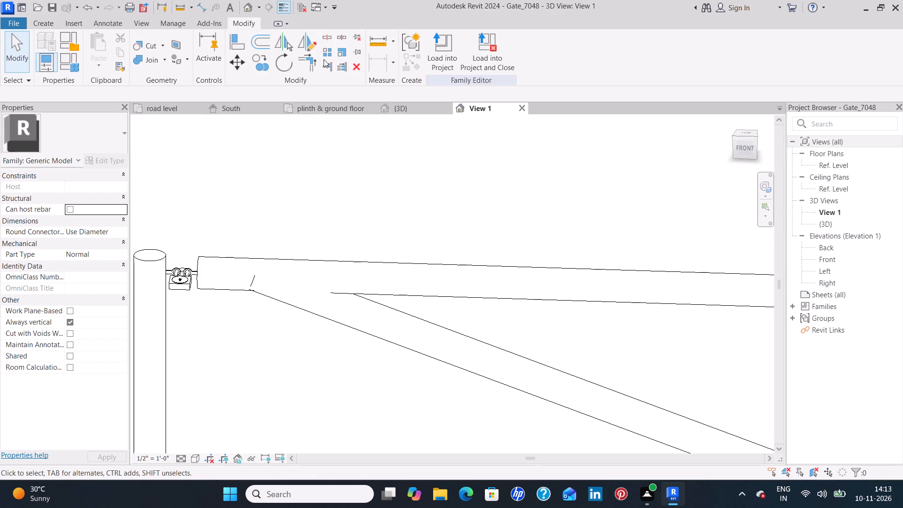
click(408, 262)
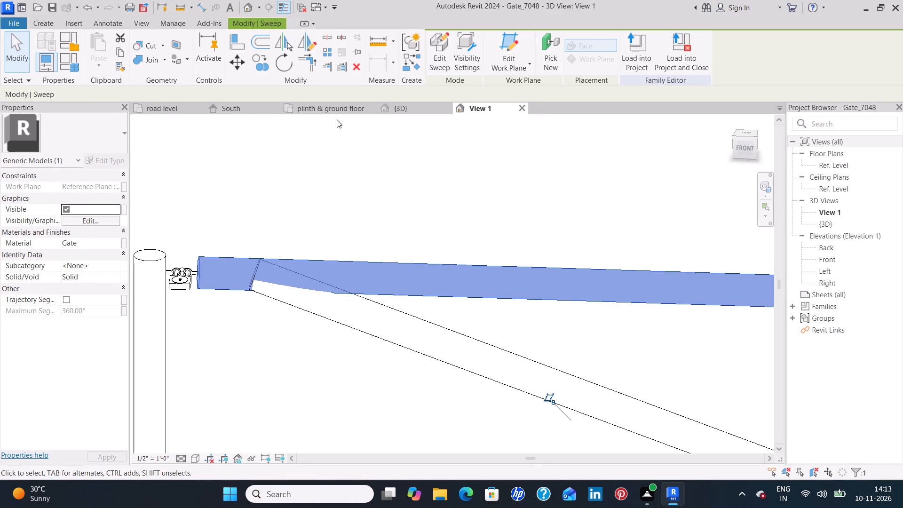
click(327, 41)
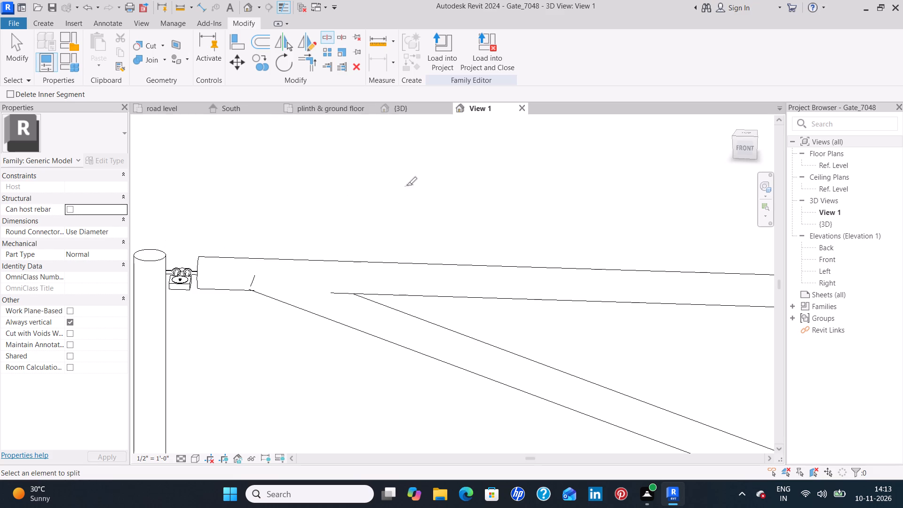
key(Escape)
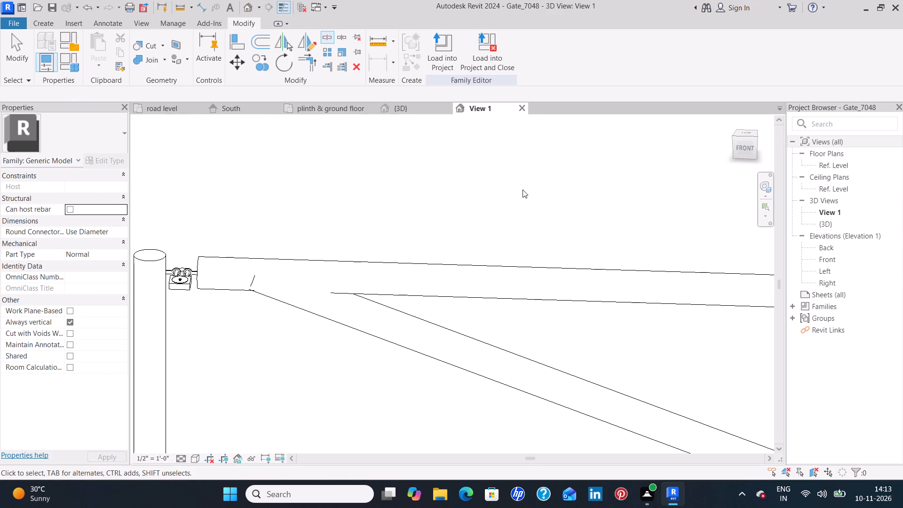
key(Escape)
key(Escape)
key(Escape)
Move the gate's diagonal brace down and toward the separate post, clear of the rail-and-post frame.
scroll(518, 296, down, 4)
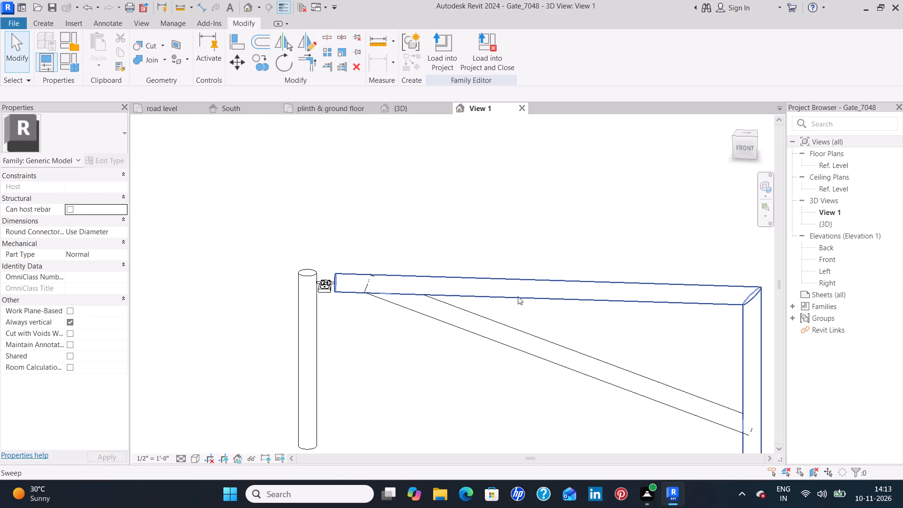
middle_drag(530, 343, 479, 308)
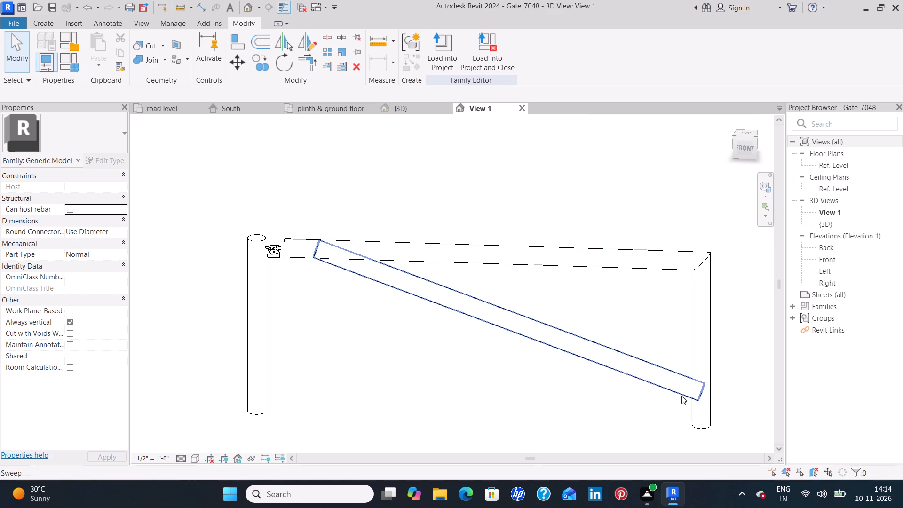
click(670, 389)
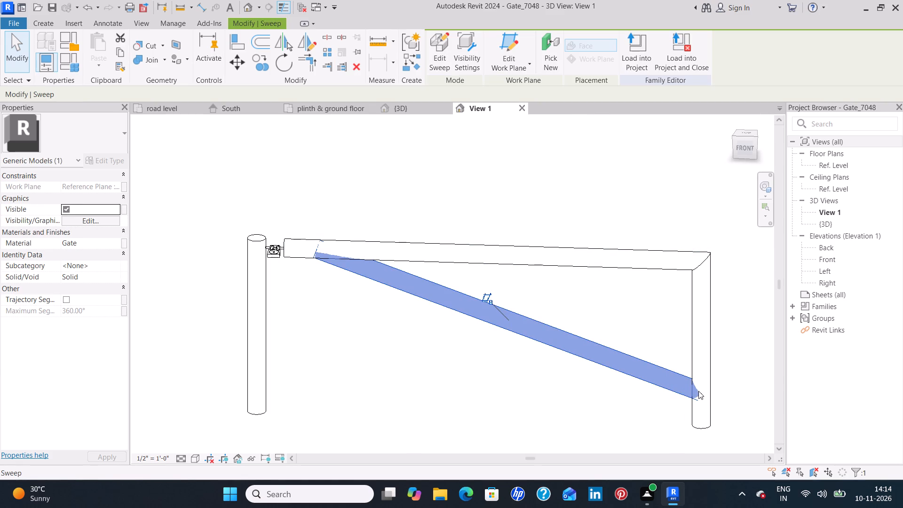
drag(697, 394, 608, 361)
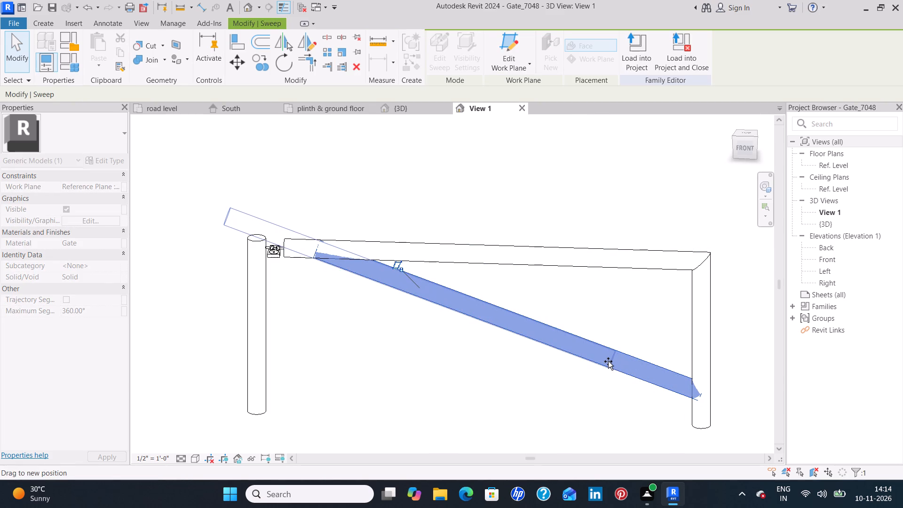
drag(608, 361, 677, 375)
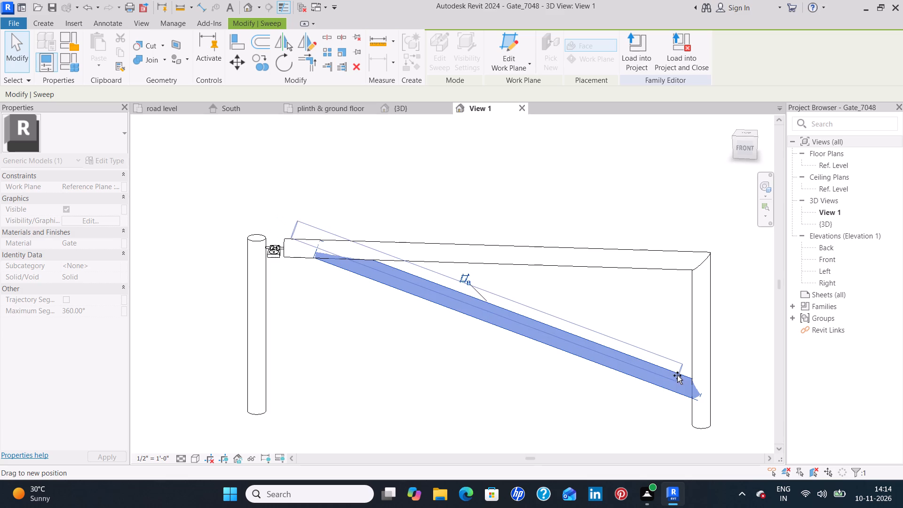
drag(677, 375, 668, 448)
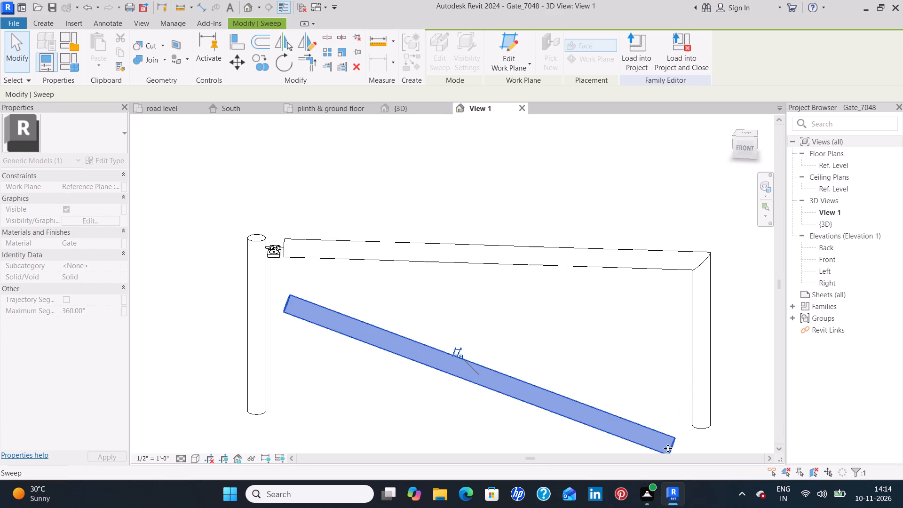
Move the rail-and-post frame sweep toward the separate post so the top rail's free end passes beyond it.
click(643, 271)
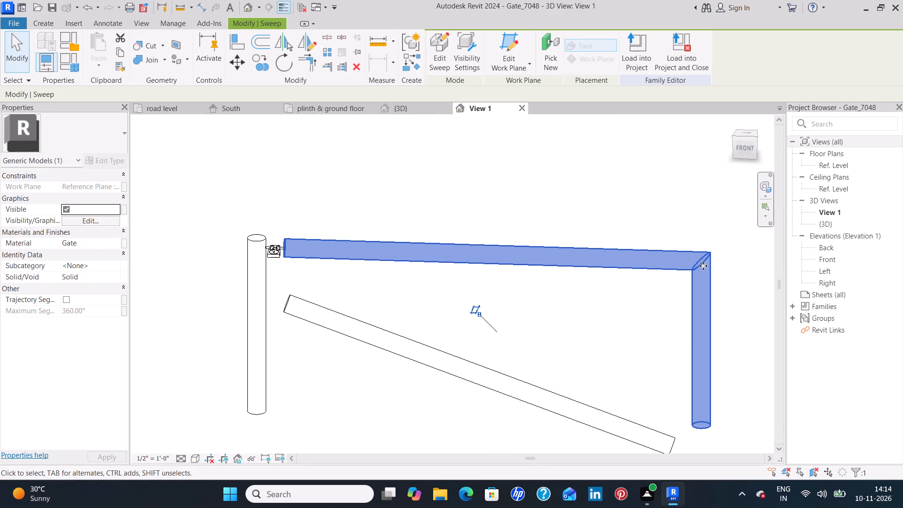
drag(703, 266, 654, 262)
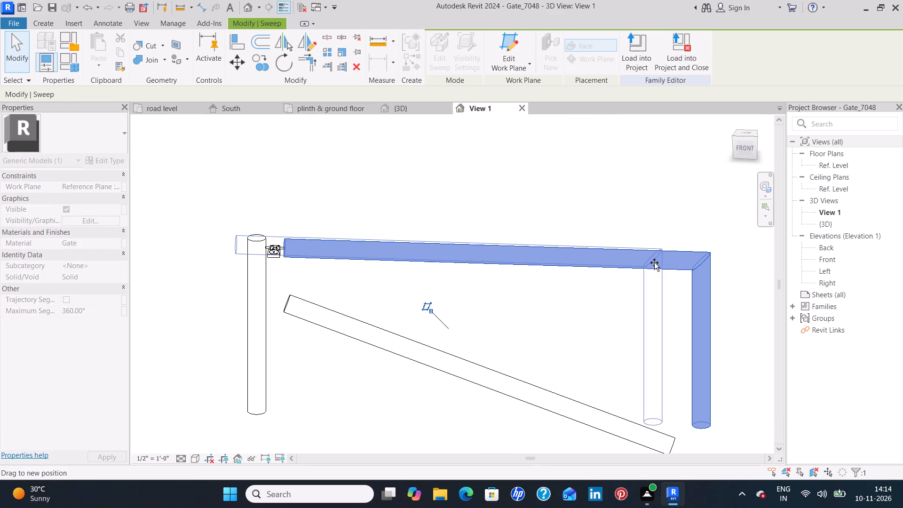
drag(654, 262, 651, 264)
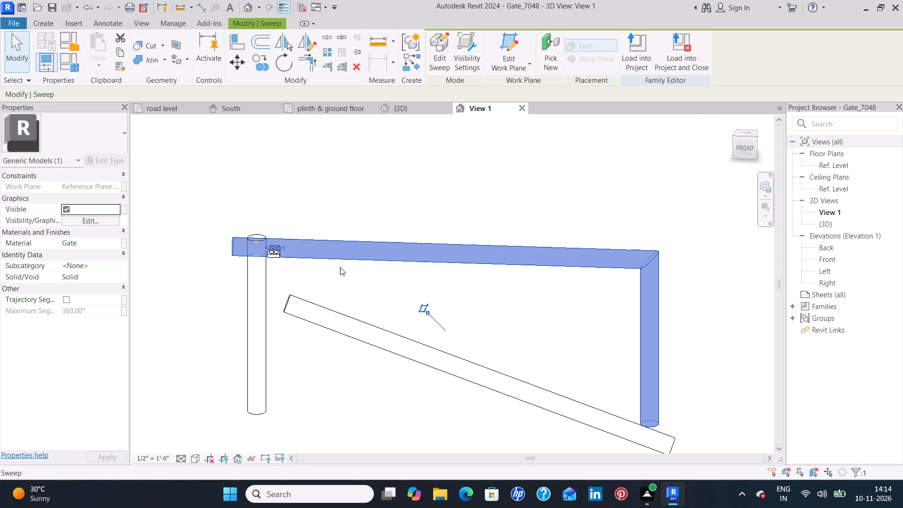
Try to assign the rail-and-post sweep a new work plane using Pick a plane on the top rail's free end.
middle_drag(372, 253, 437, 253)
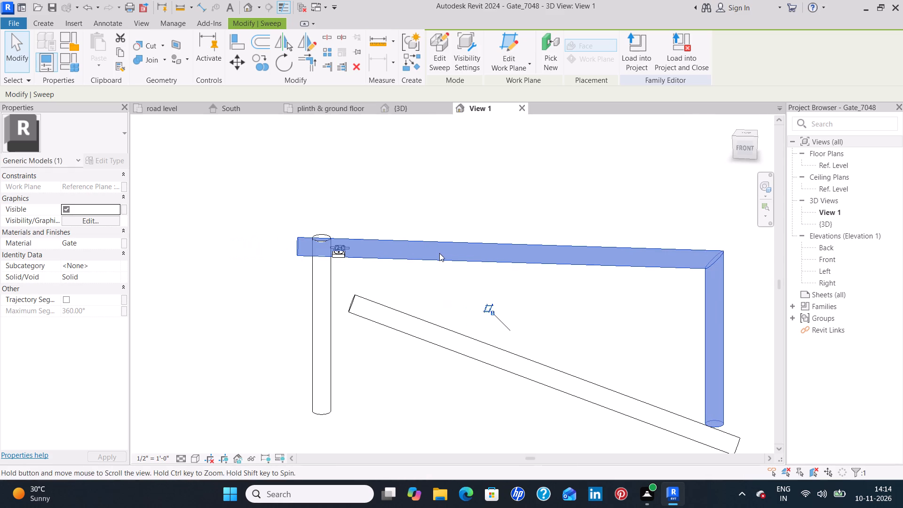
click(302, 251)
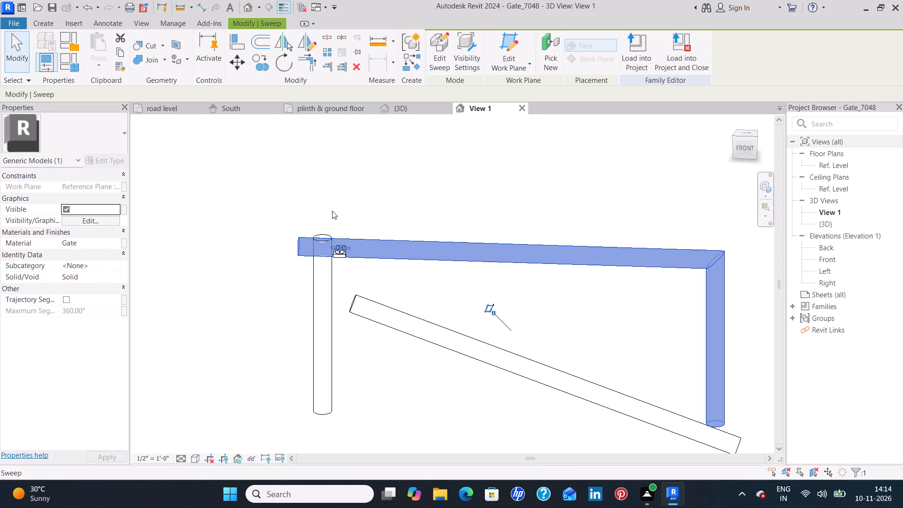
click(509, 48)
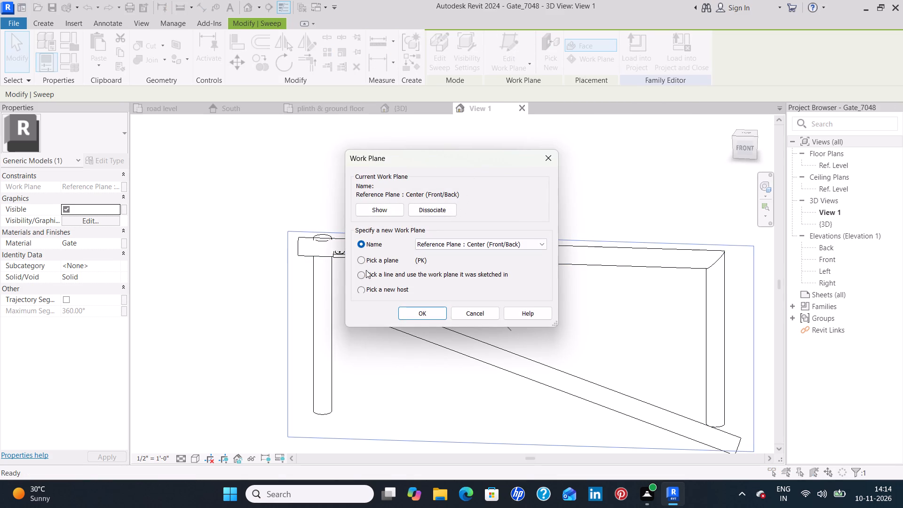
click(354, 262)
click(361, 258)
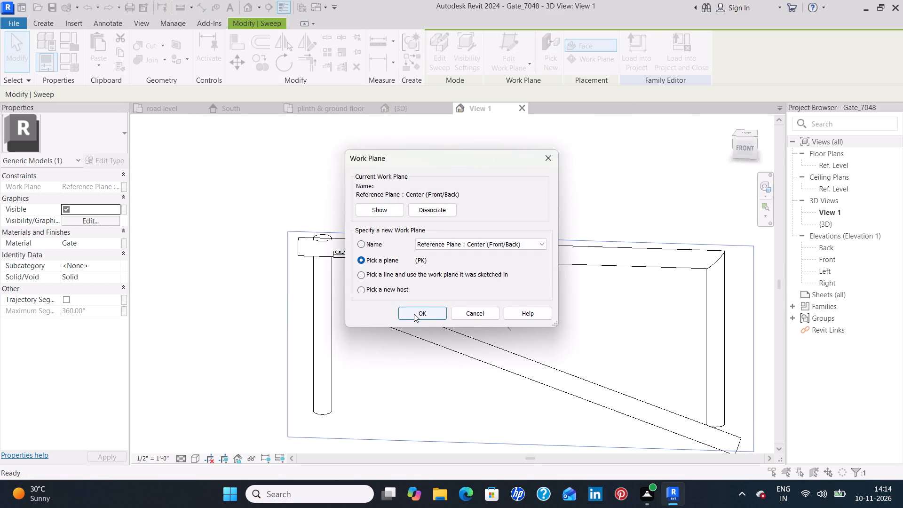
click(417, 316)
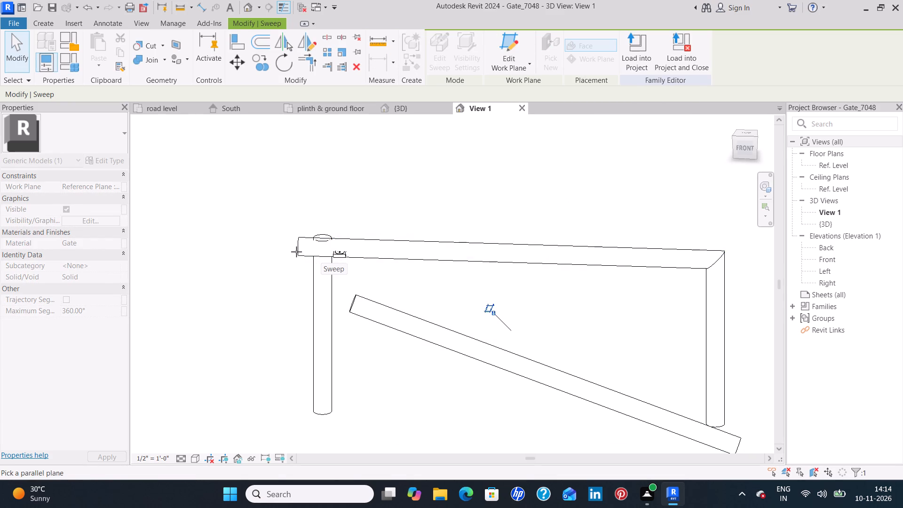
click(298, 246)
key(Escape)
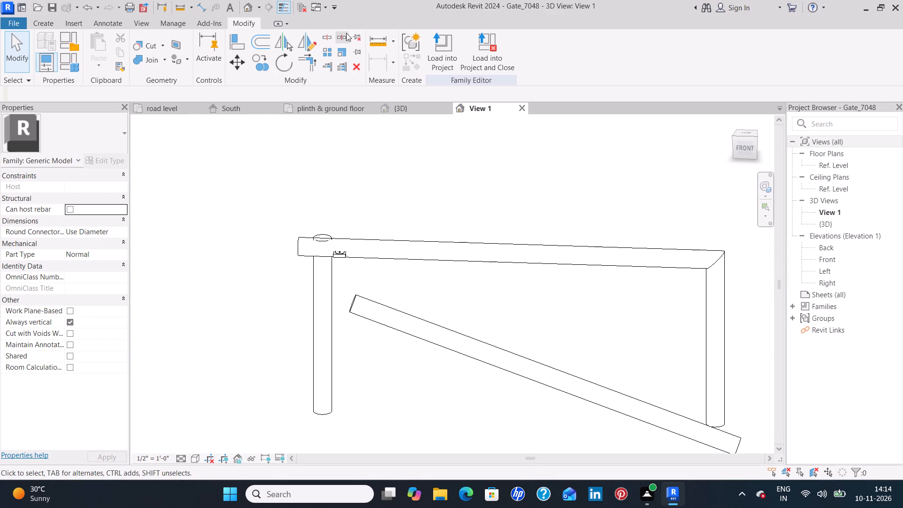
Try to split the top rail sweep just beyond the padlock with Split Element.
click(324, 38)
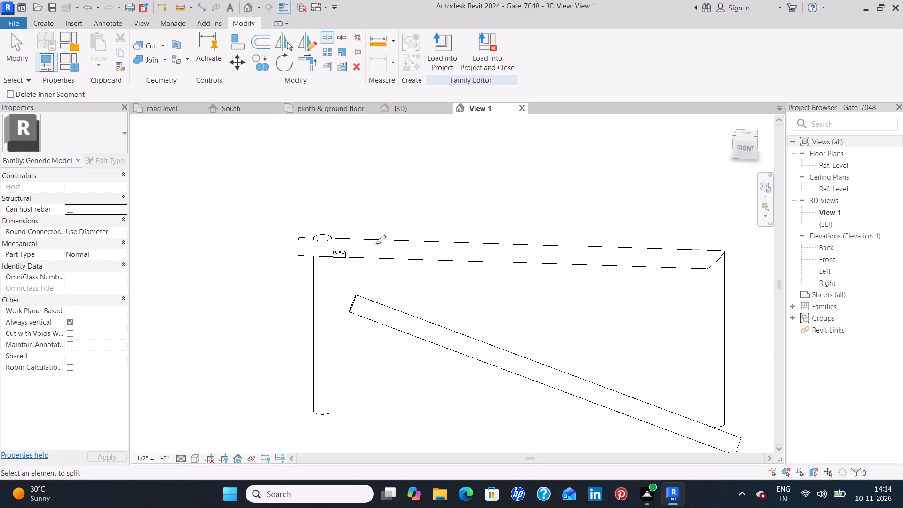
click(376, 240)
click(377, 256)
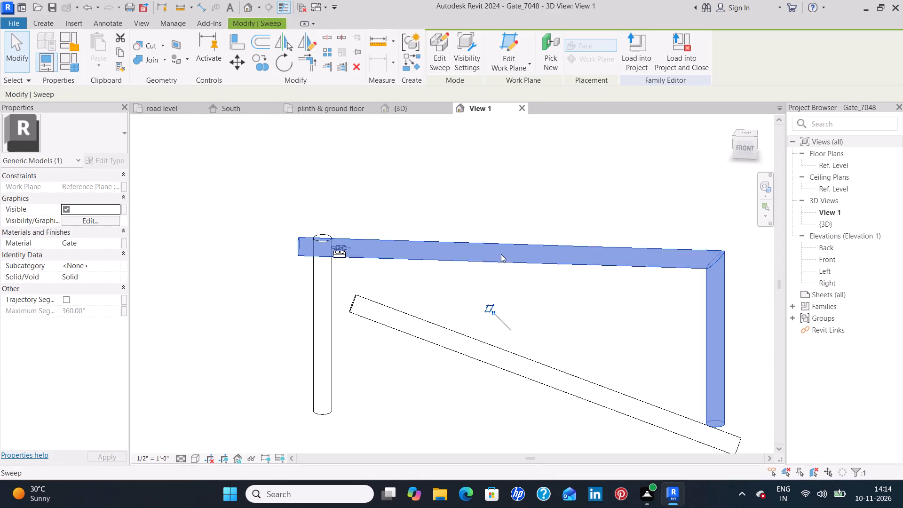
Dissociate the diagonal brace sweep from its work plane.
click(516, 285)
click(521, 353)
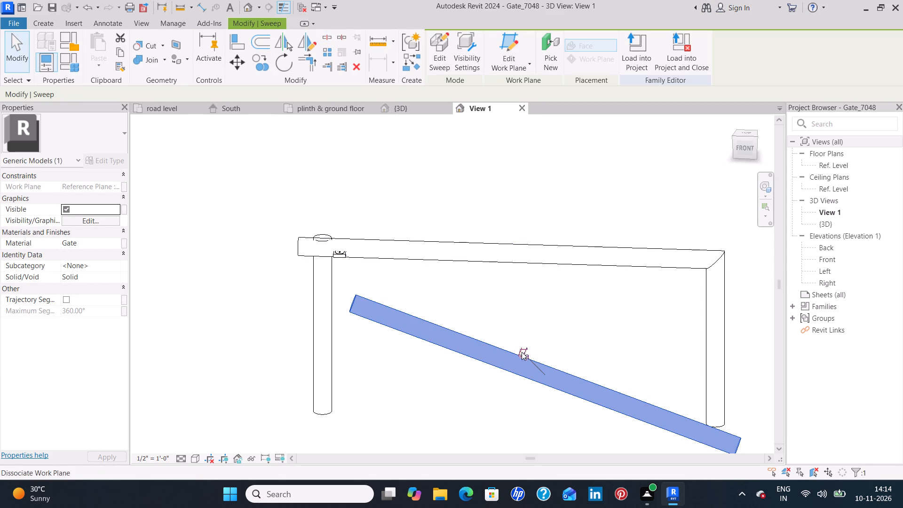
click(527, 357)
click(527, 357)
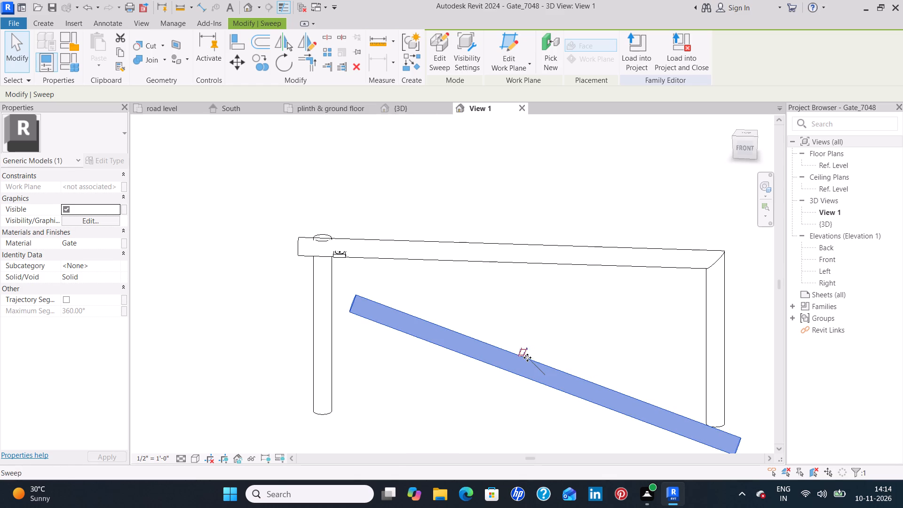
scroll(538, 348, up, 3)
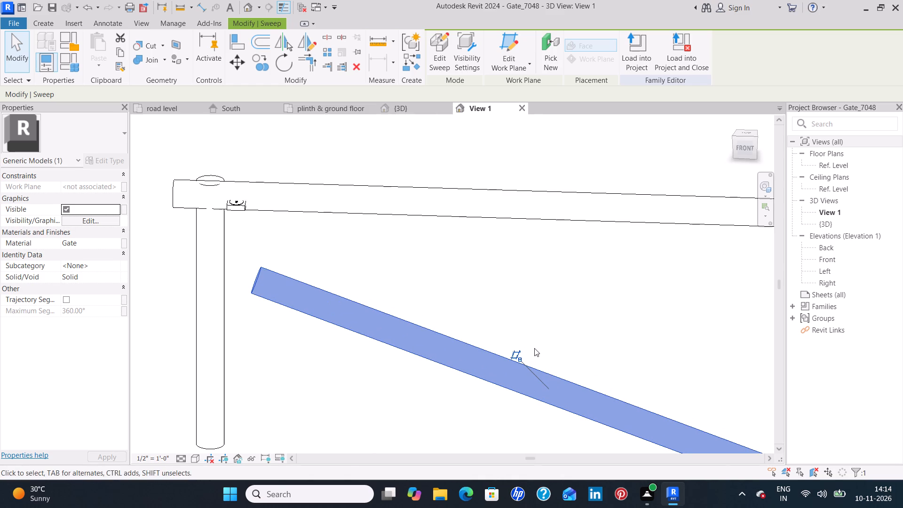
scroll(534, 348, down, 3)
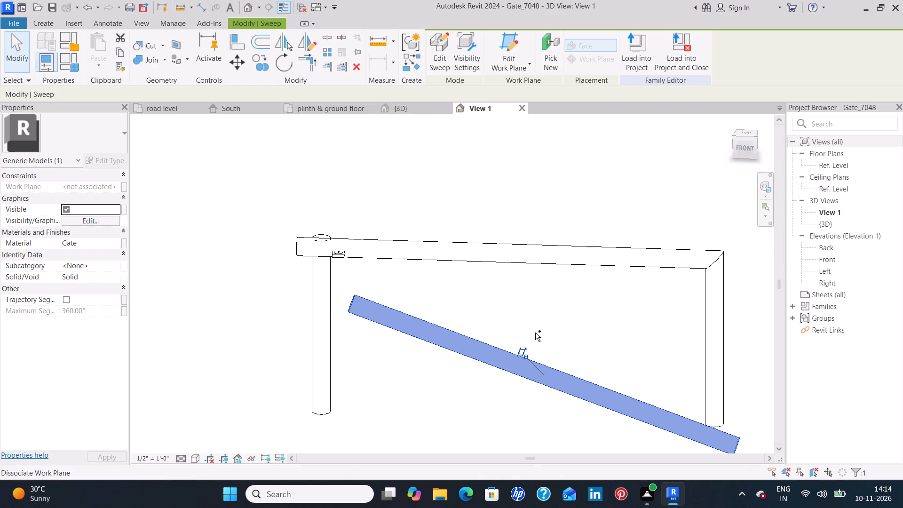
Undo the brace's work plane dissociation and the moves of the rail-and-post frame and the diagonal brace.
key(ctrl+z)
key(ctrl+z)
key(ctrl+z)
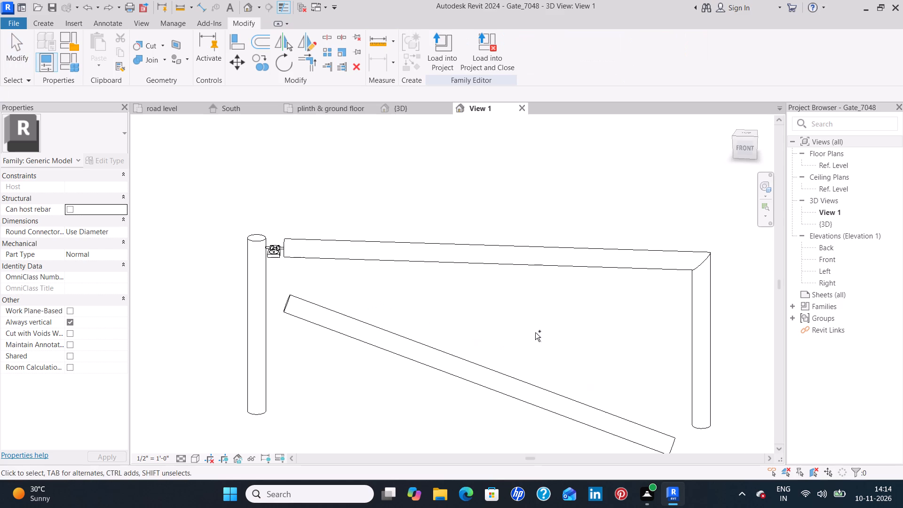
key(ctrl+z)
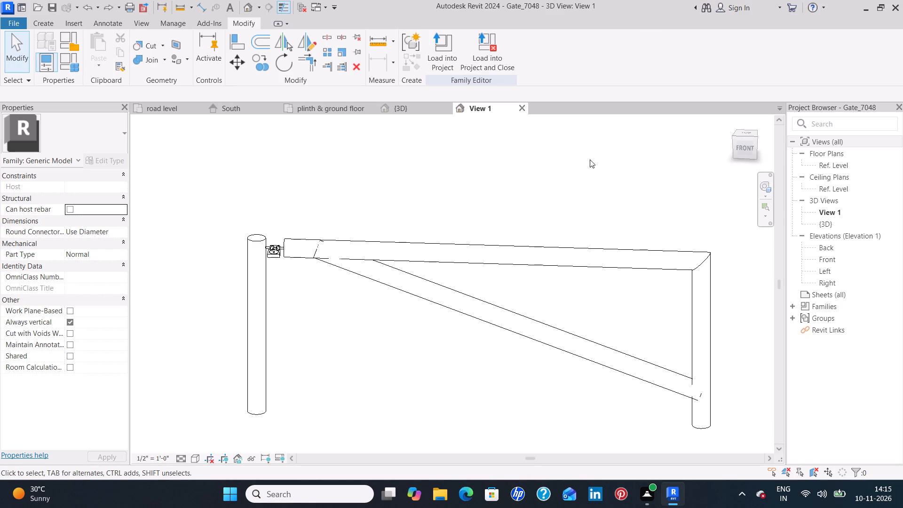
Close the Gate_7048 family without saving its changes and return to the house project.
click(520, 107)
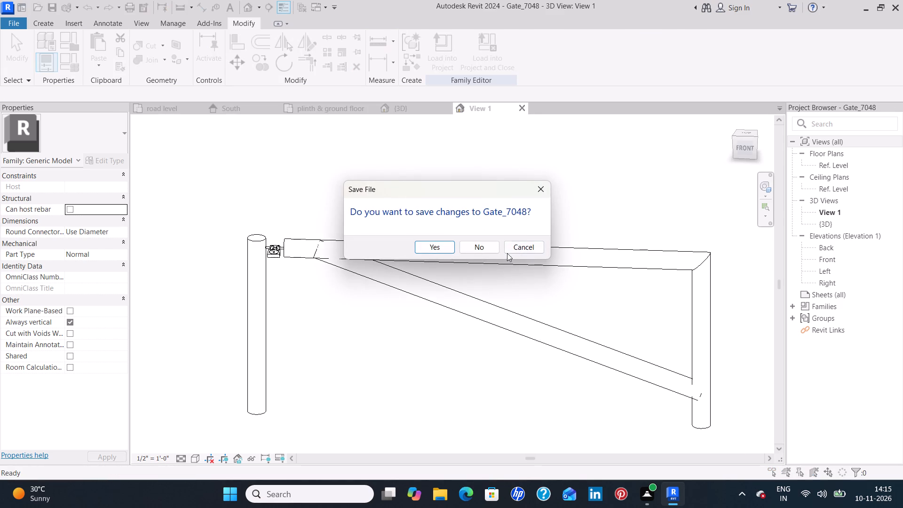
click(482, 246)
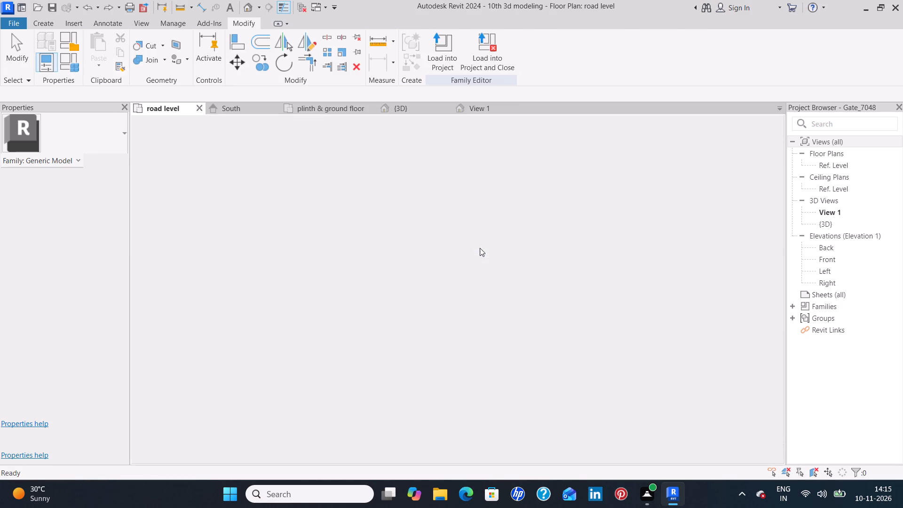
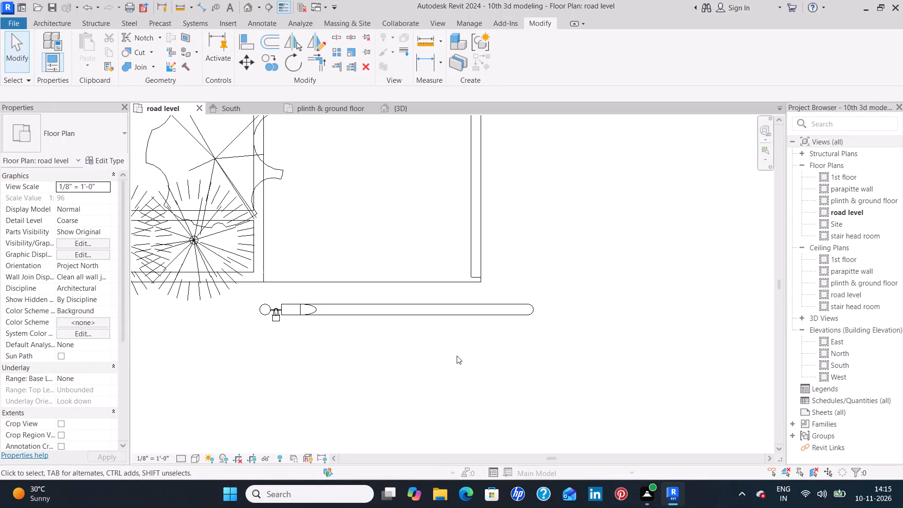
Delete the gate placed in front of the driveway.
click(494, 313)
key(Delete)
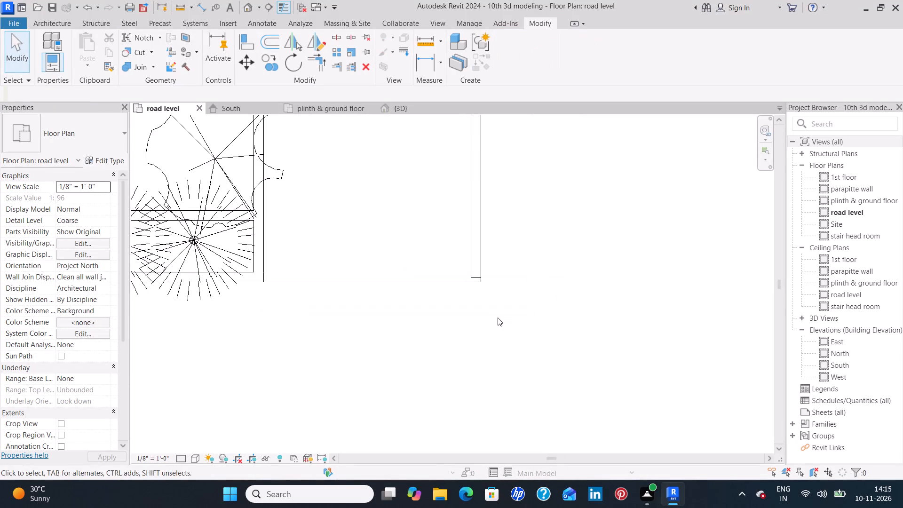
Extend the outer driveway side wall's end to meet the driveway's front edge line.
scroll(499, 293, down, 5)
middle_drag(533, 228, 532, 313)
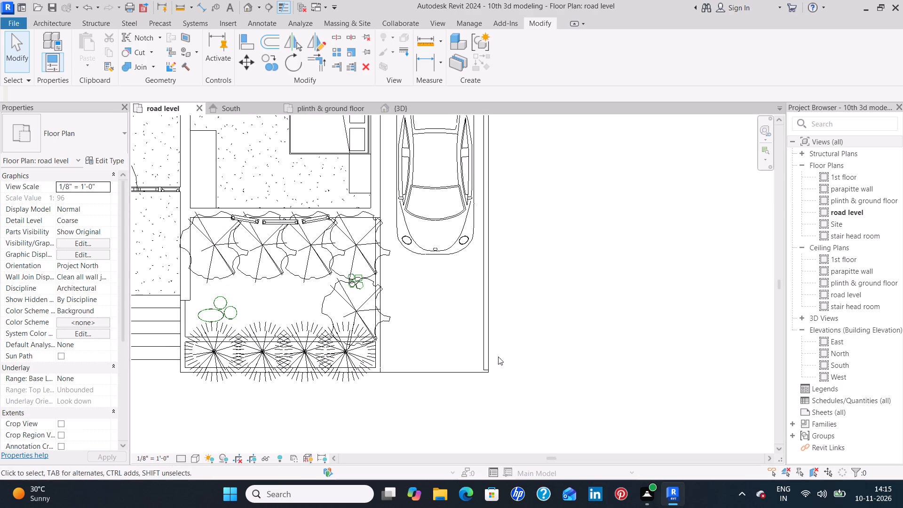
scroll(486, 370, up, 7)
click(489, 371)
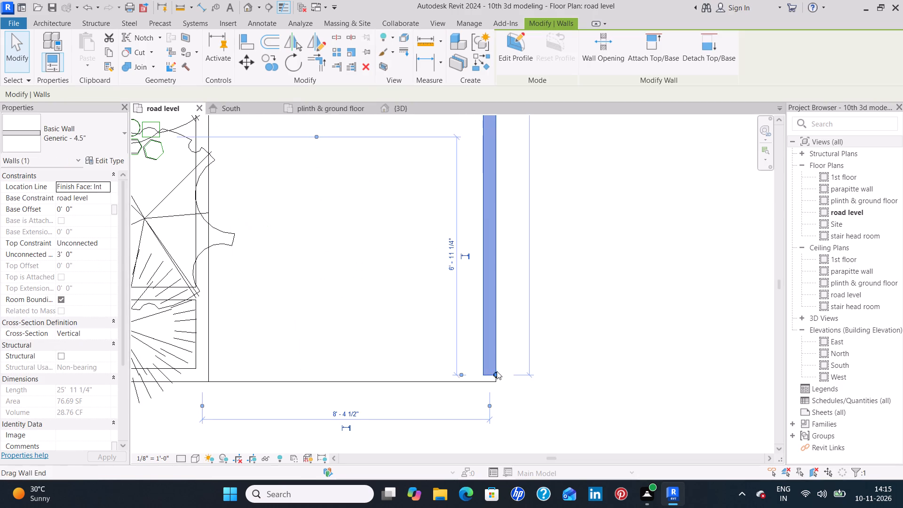
scroll(506, 369, up, 4)
drag(491, 380, 490, 393)
click(631, 336)
Look over the road level floor plan, from the driveway and front garden to the rear rooms.
scroll(628, 328, down, 4)
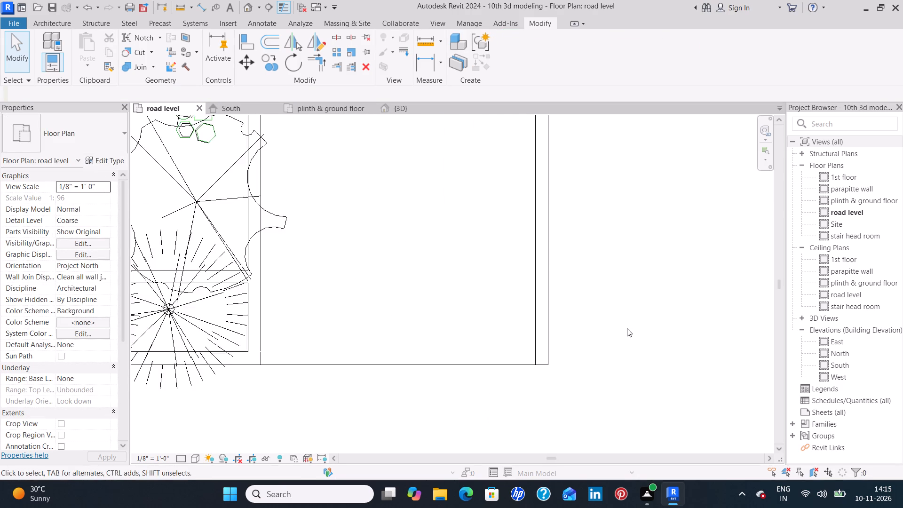
scroll(627, 328, down, 5)
middle_drag(621, 257, 566, 356)
scroll(556, 355, down, 3)
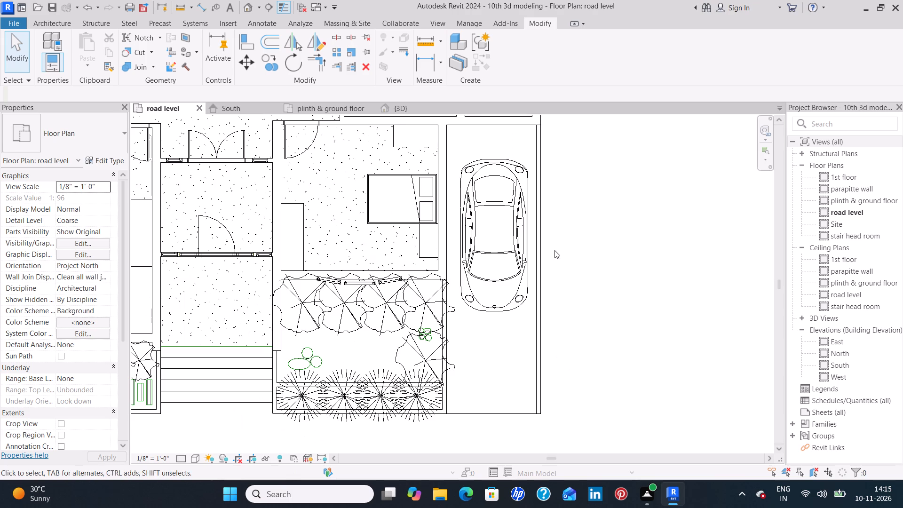
middle_drag(554, 265, 539, 373)
scroll(539, 379, down, 1)
scroll(548, 333, down, 2)
middle_drag(558, 352, 555, 256)
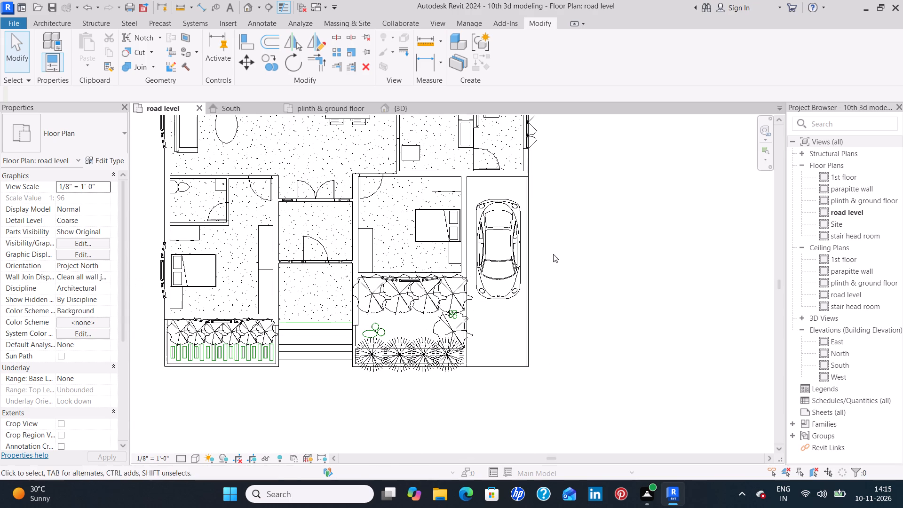
middle_drag(552, 264, 552, 275)
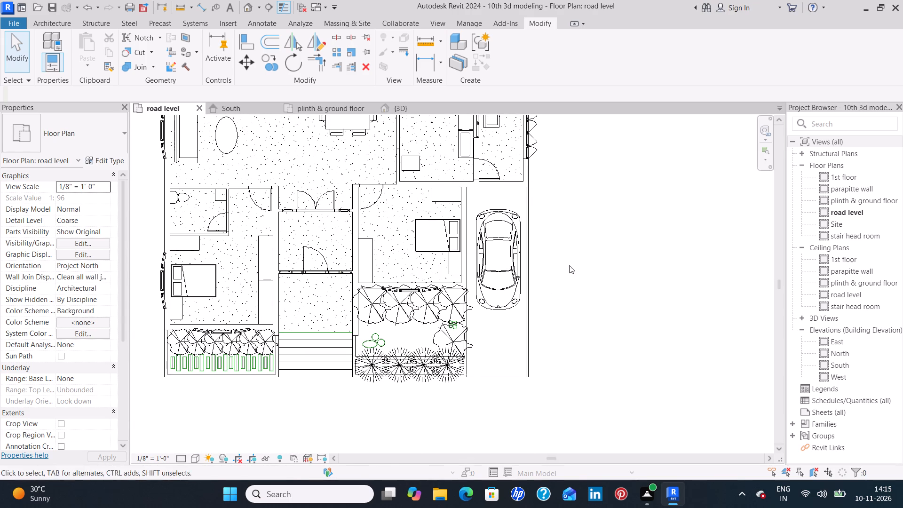
middle_drag(568, 273, 562, 318)
scroll(561, 322, down, 1)
middle_drag(560, 325, 624, 348)
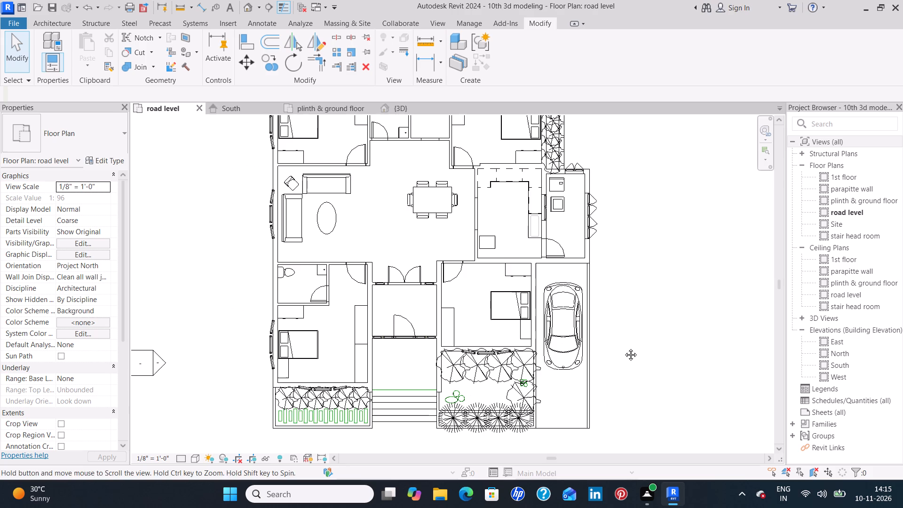
middle_drag(624, 348, 624, 348)
middle_drag(655, 285, 644, 351)
scroll(644, 351, down, 1)
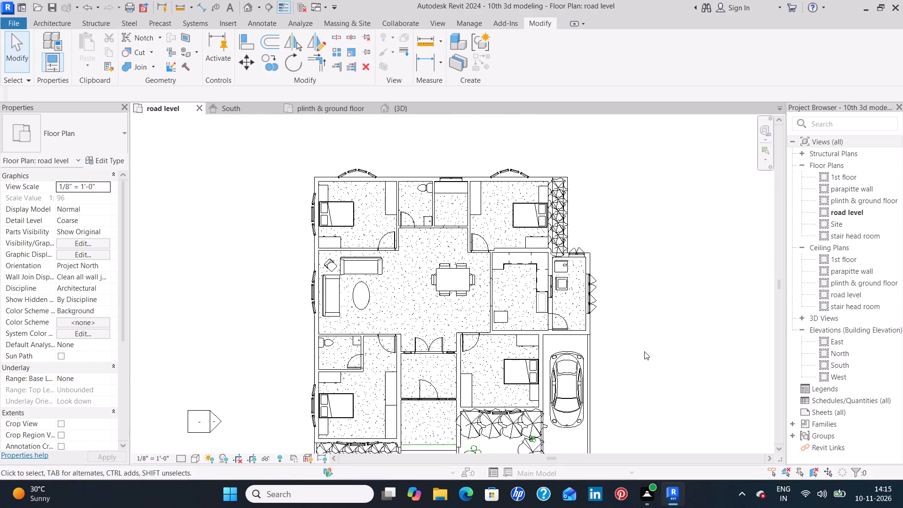
middle_drag(644, 351, 642, 310)
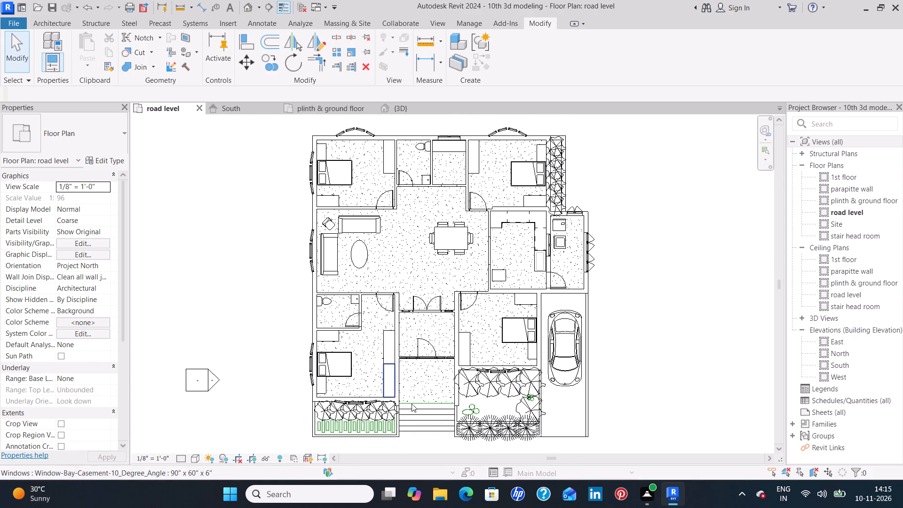
Delete the five Jungle Flame plants in the front garden beside the driveway: the four-plant row under the bay window and the single one.
middle_drag(438, 390, 470, 284)
scroll(539, 295, up, 12)
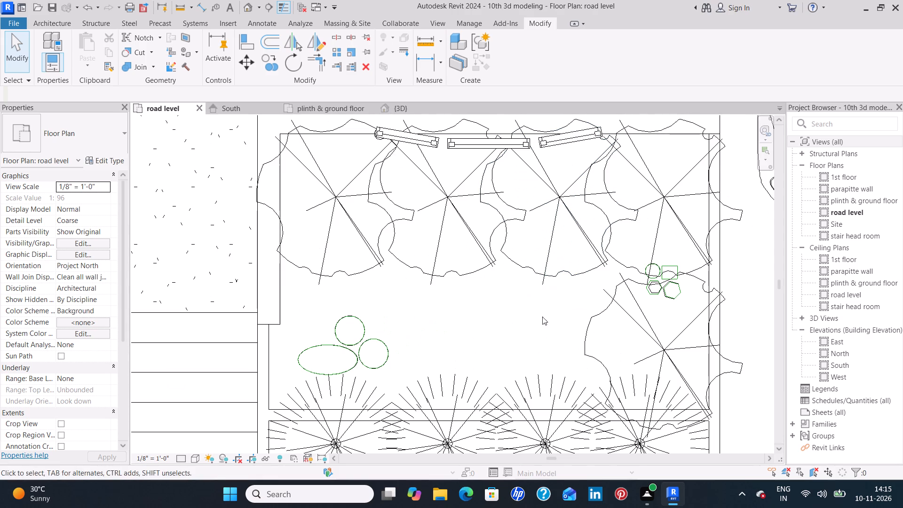
click(581, 335)
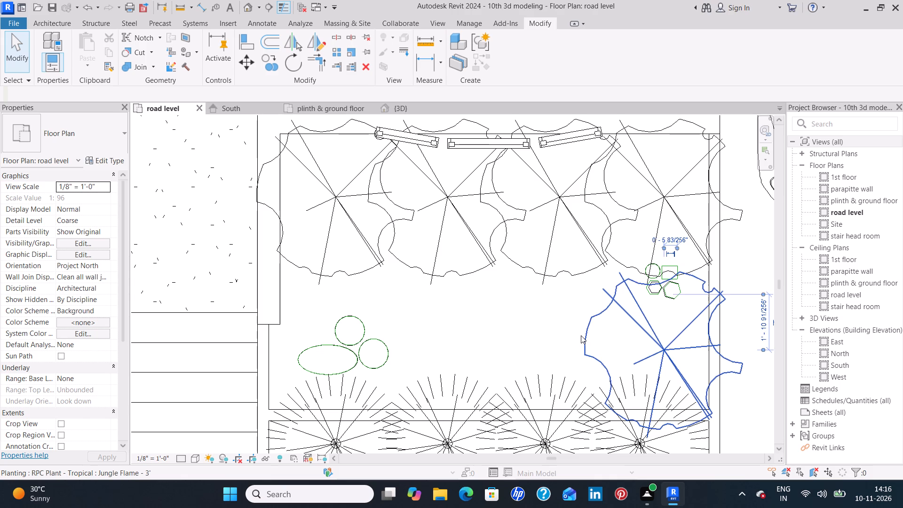
key(Delete)
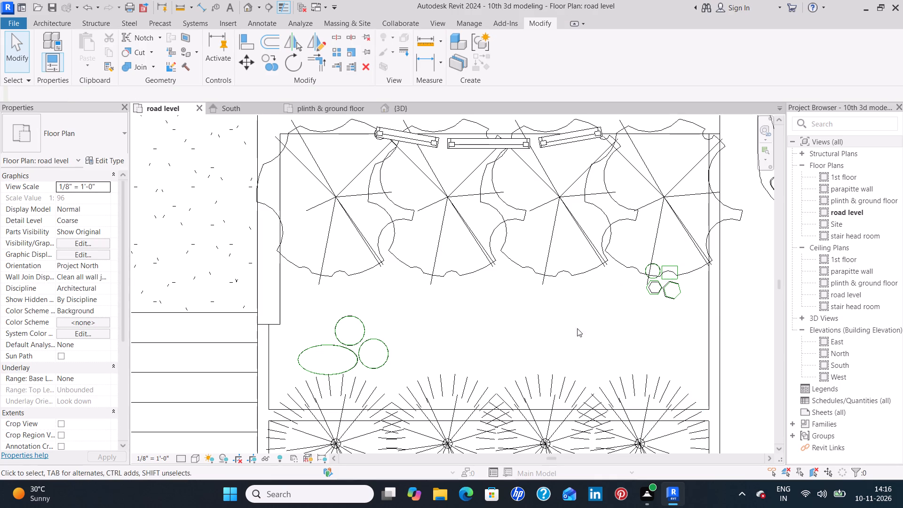
click(606, 246)
key(Delete)
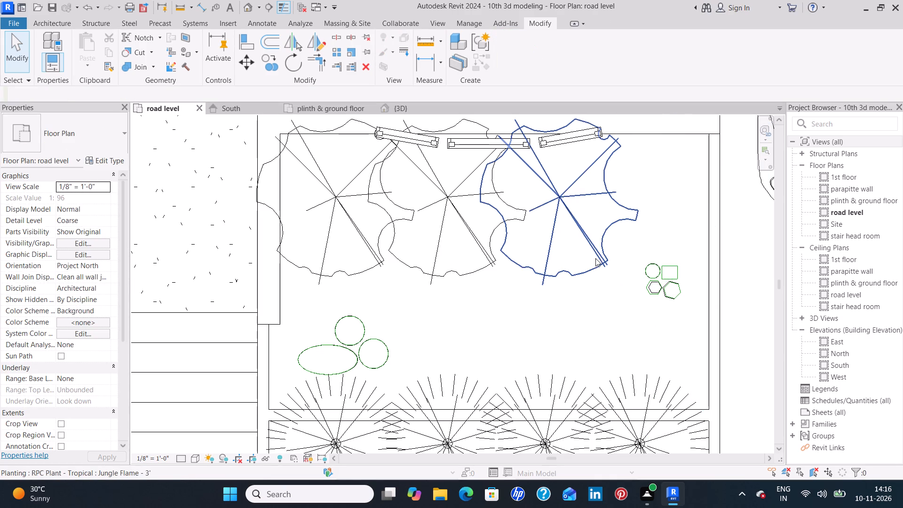
click(595, 258)
key(Delete)
click(496, 260)
key(Delete)
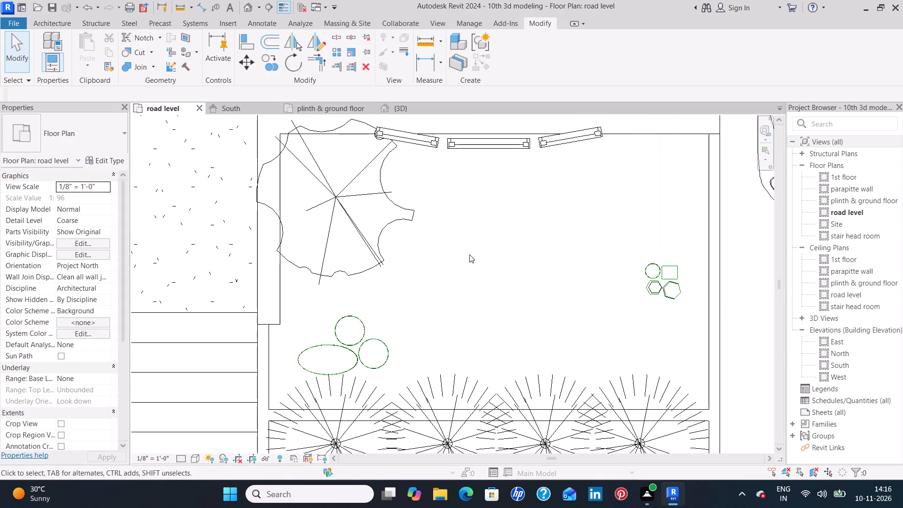
click(389, 223)
key(Delete)
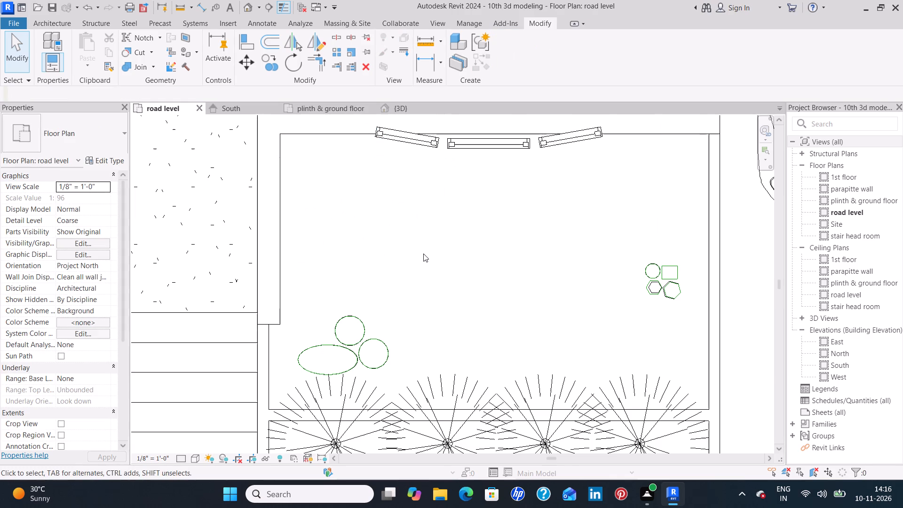
Draw a model line circle with a radius of about 4' in the cleared garden in front of the bay window.
scroll(423, 254, down, 2)
middle_drag(475, 286, 513, 252)
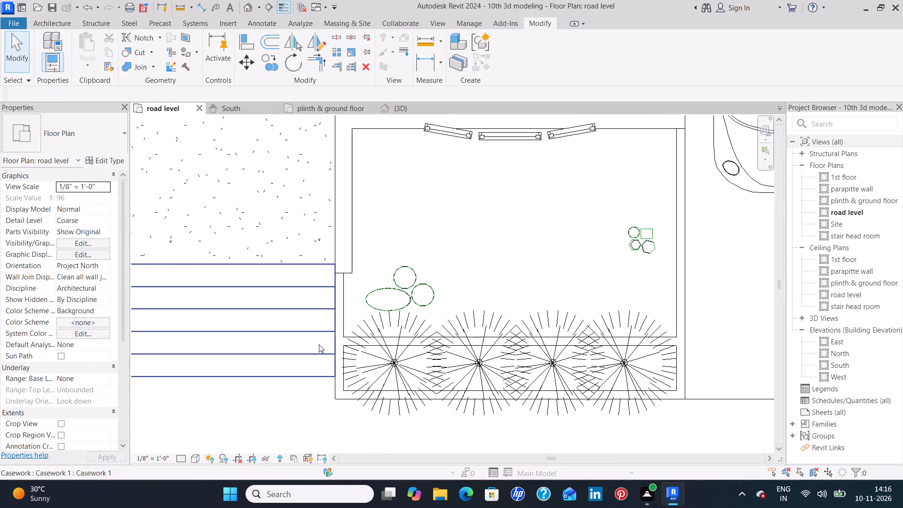
middle_drag(527, 281, 513, 311)
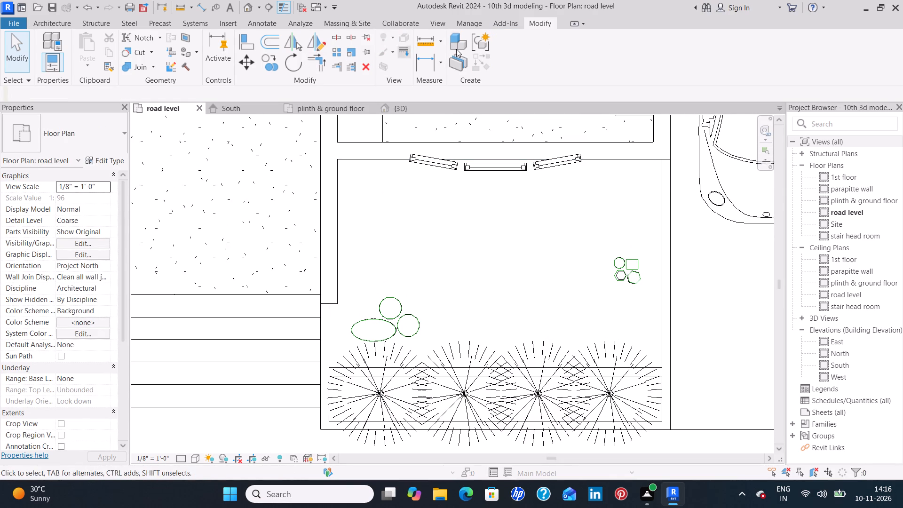
click(344, 24)
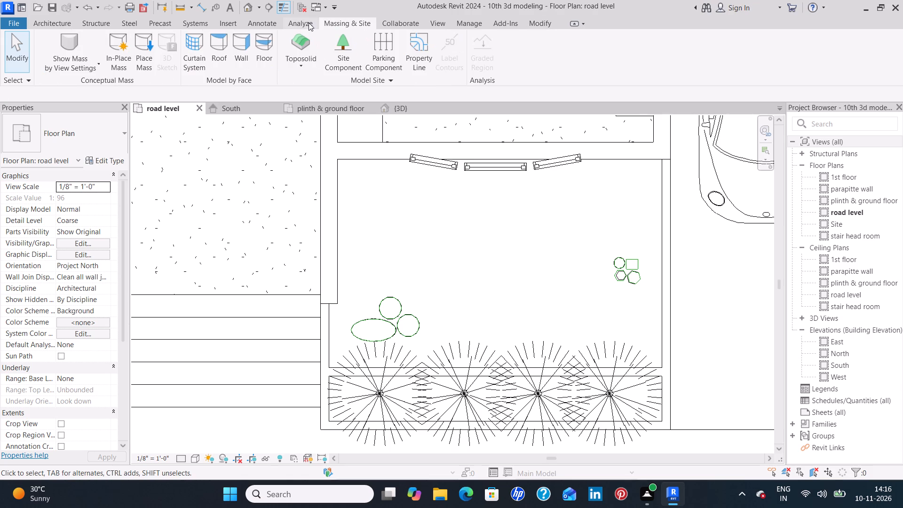
click(40, 19)
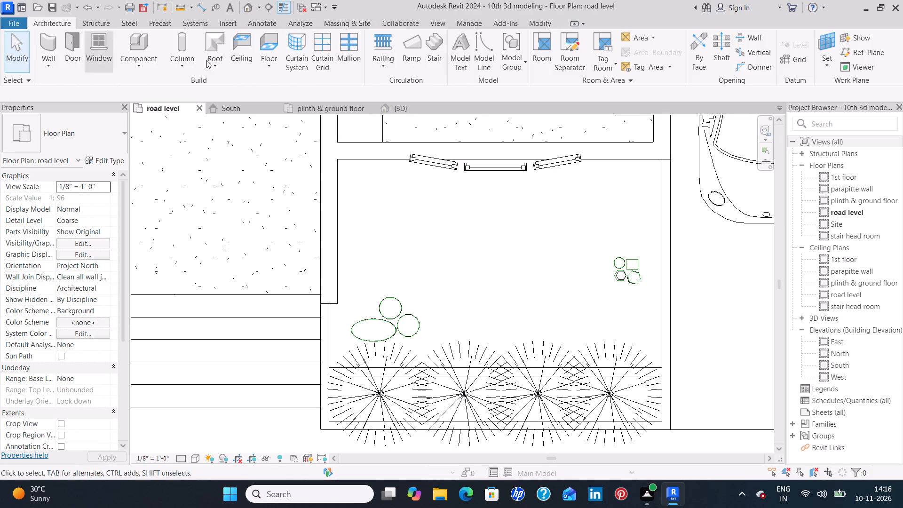
click(484, 61)
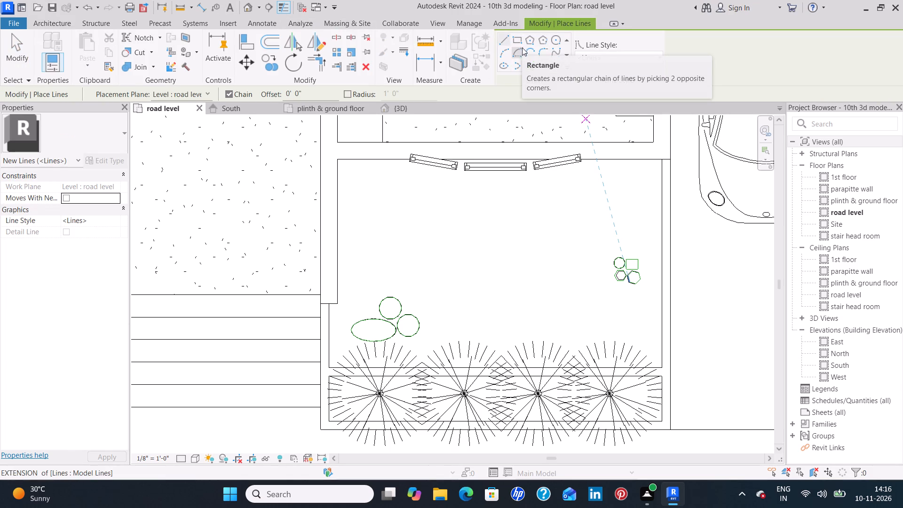
click(556, 38)
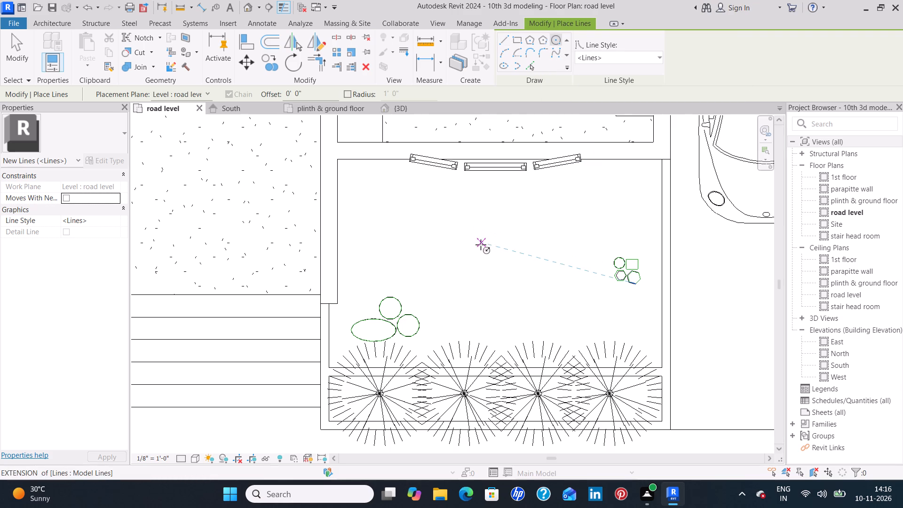
click(482, 244)
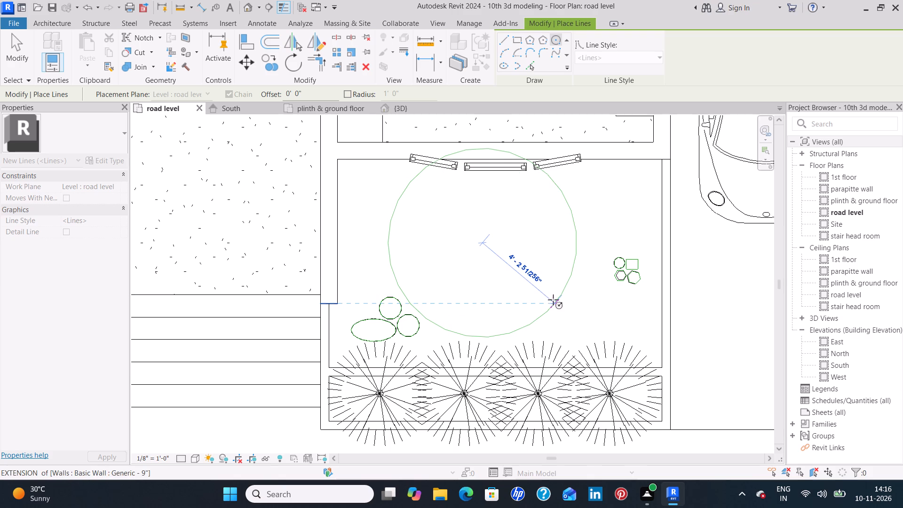
click(554, 296)
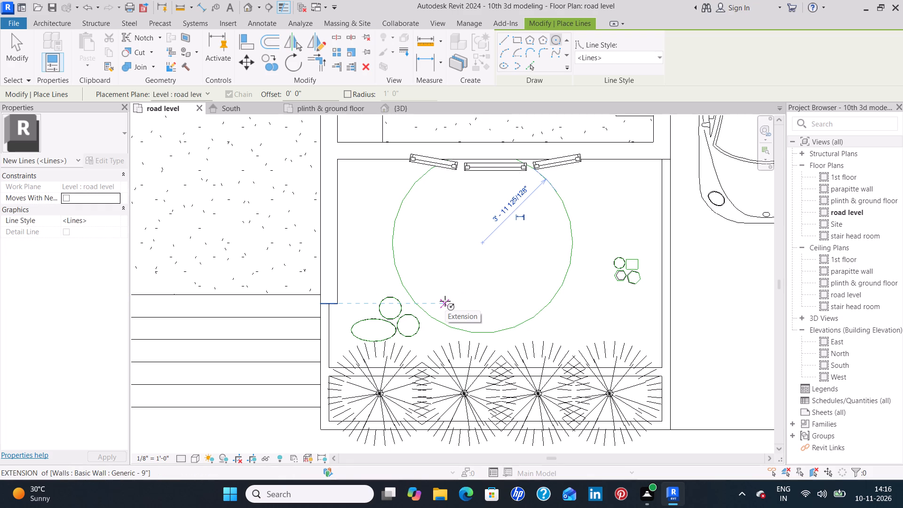
key(Escape)
key(Escape)
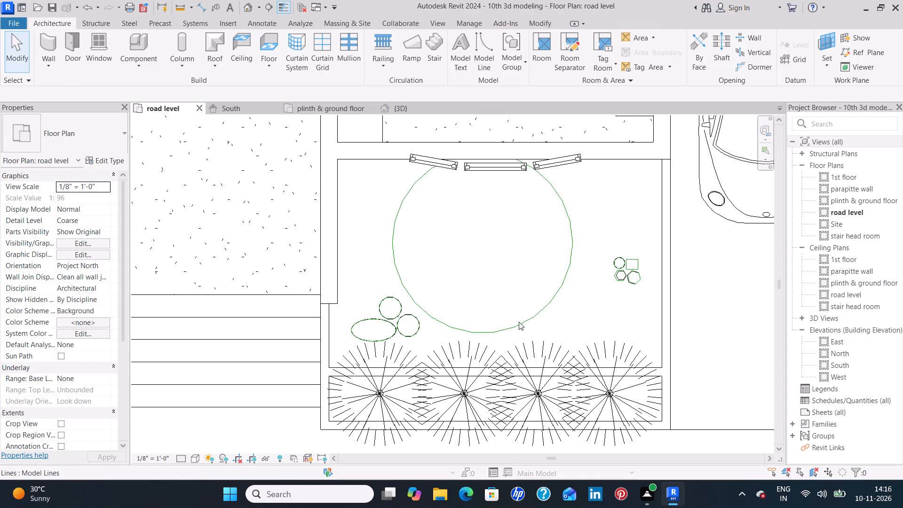
Nudge the circle away from the bay window and toward the driveway, fitting it between the window and the front planting row.
click(519, 322)
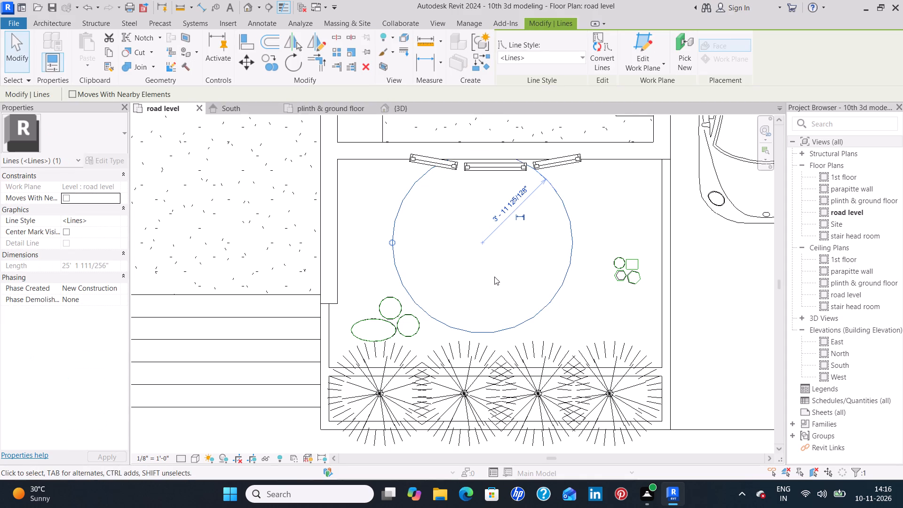
key(Down)
key(Down)
key(Down)
key(Down)
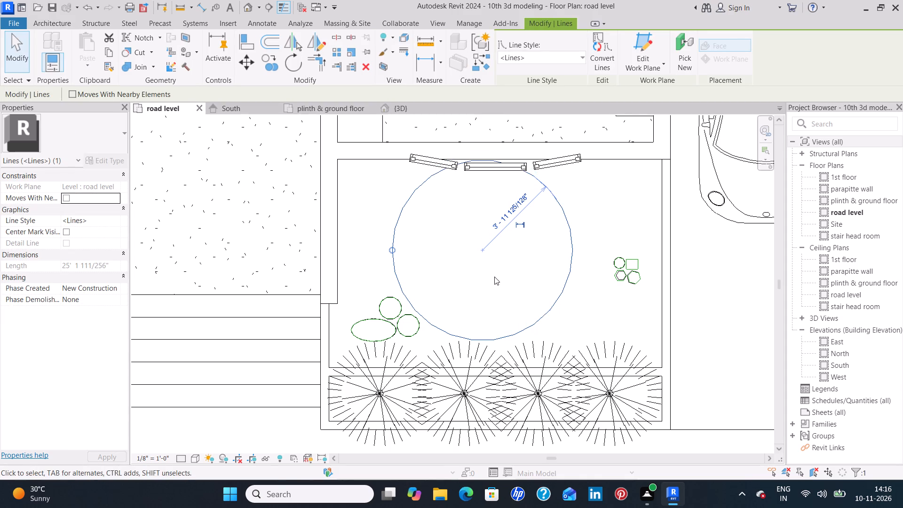
key(Down)
key(Down)
key(Down)
key(Down)
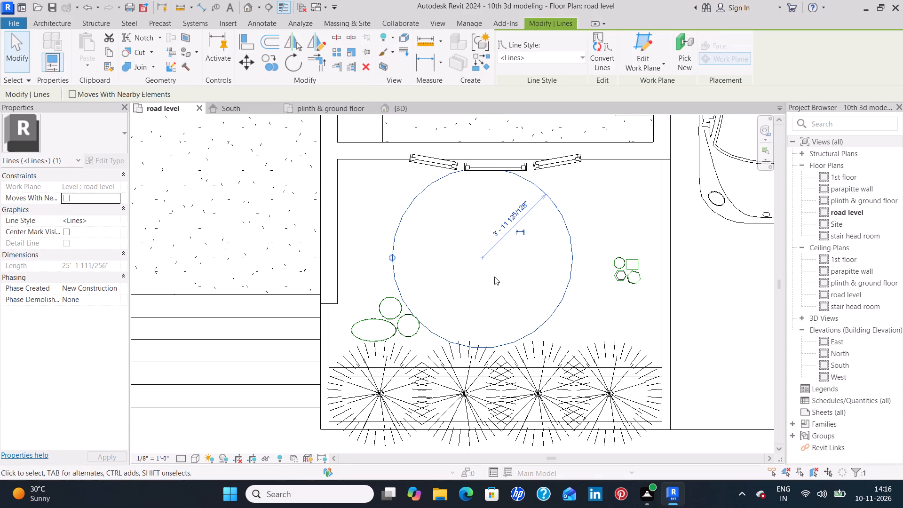
key(Down)
key(Down)
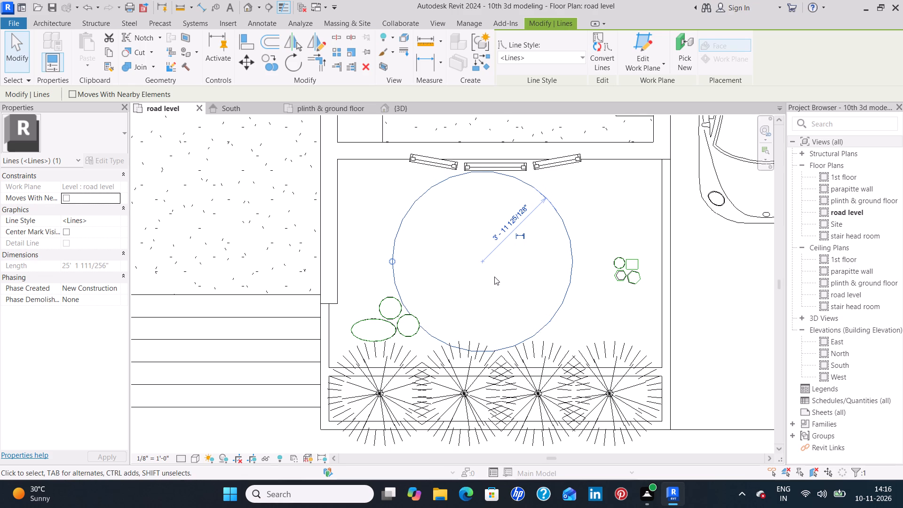
key(Right)
key(Right)
key(Right)
key(Right)
key(Right)
key(Right)
key(Right)
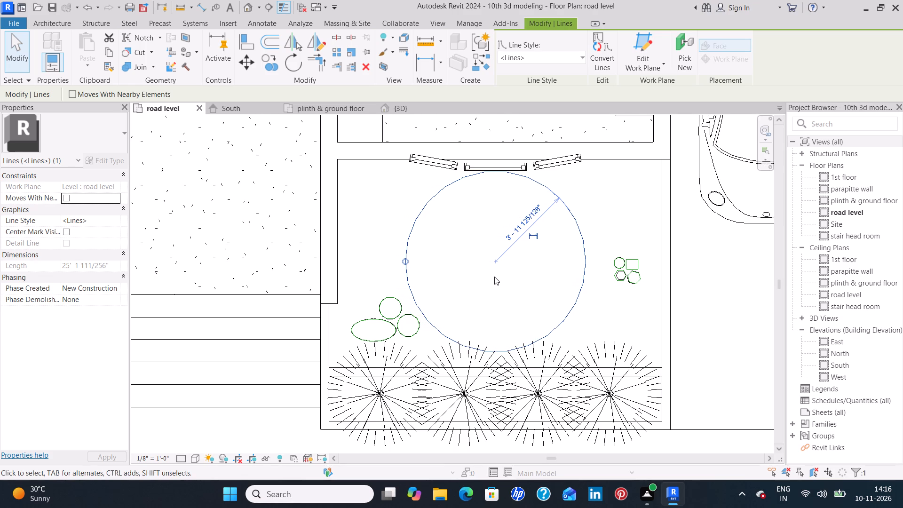
key(Right)
key(Right)
key(Right)
key(Right)
key(Right)
key(Right)
key(Right)
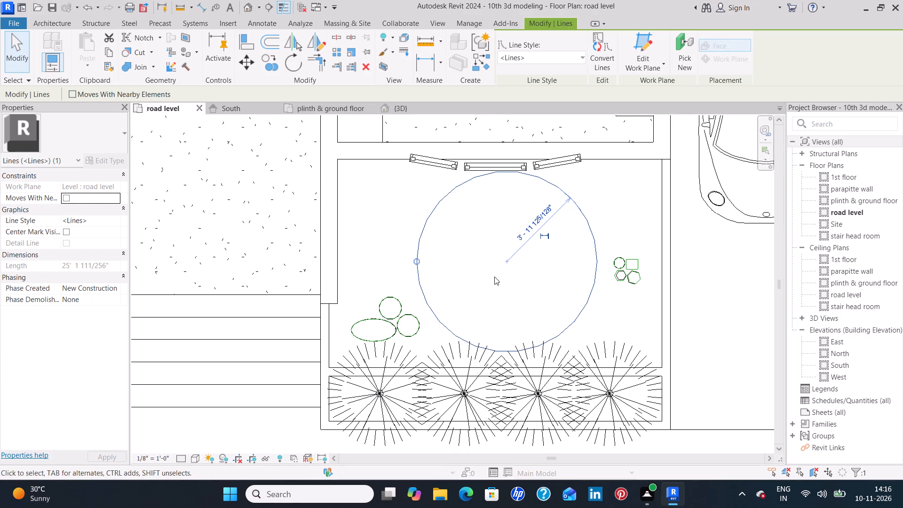
key(Right)
key(Down)
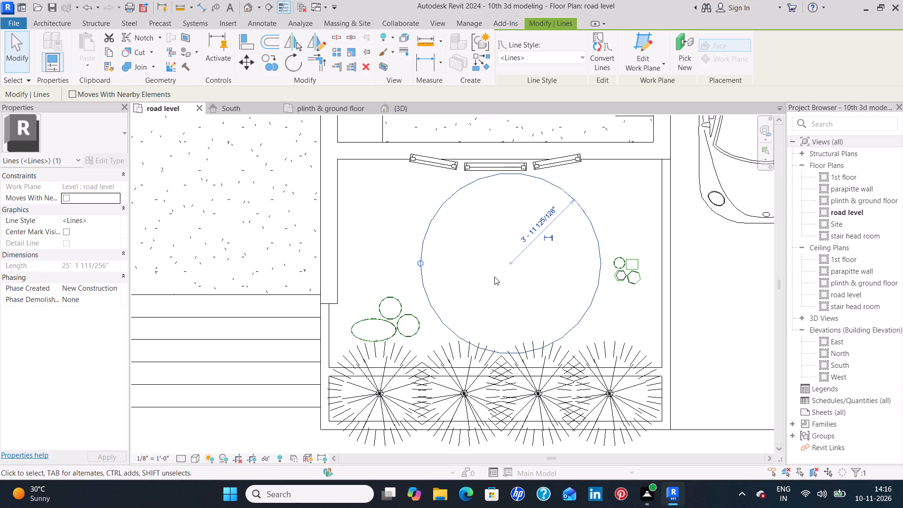
key(Down)
key(Down)
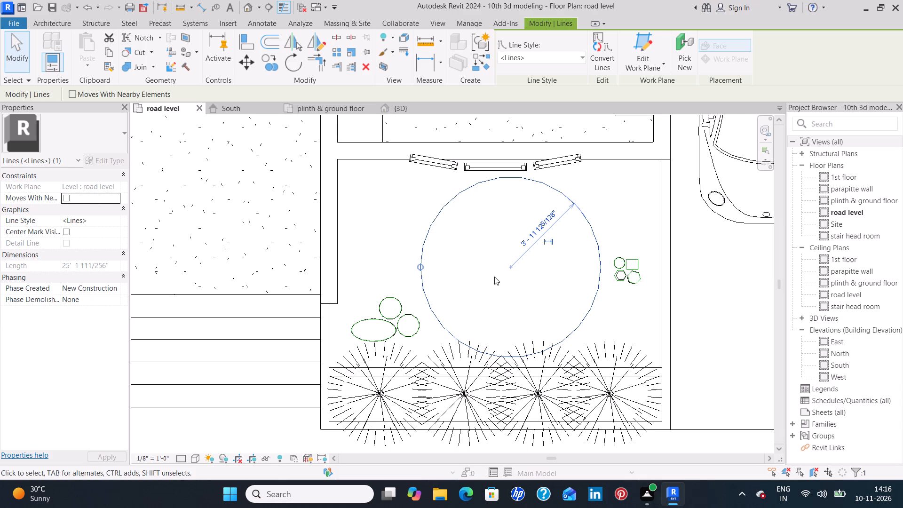
click(495, 277)
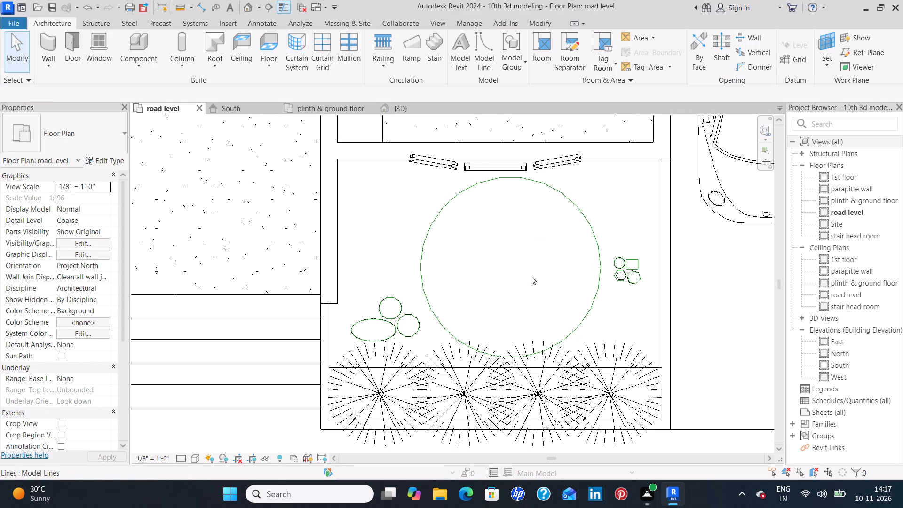
Start a new floor on the road level and duplicate its current type under the name Generic - 6" -4.
click(272, 43)
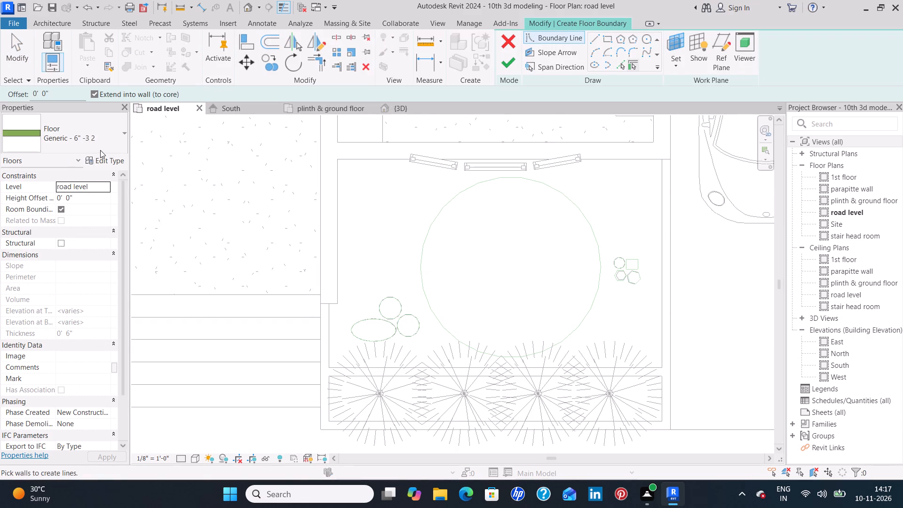
click(105, 157)
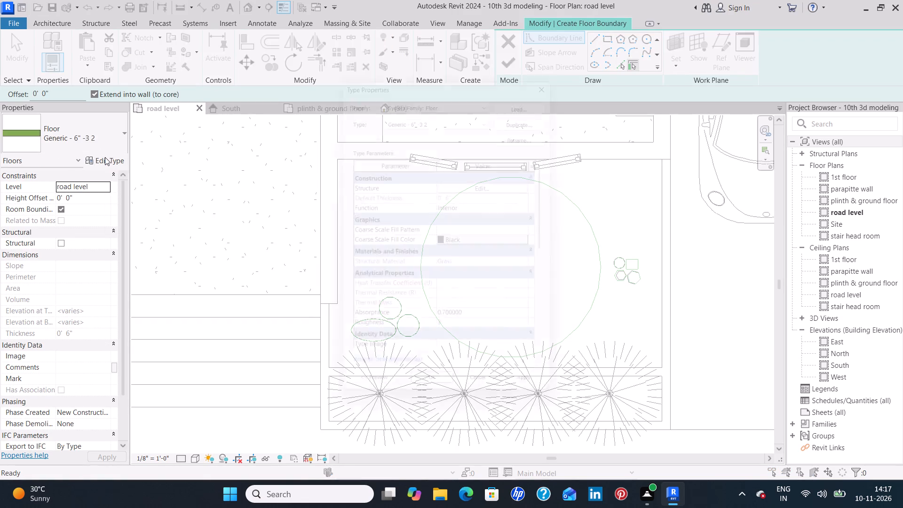
click(541, 110)
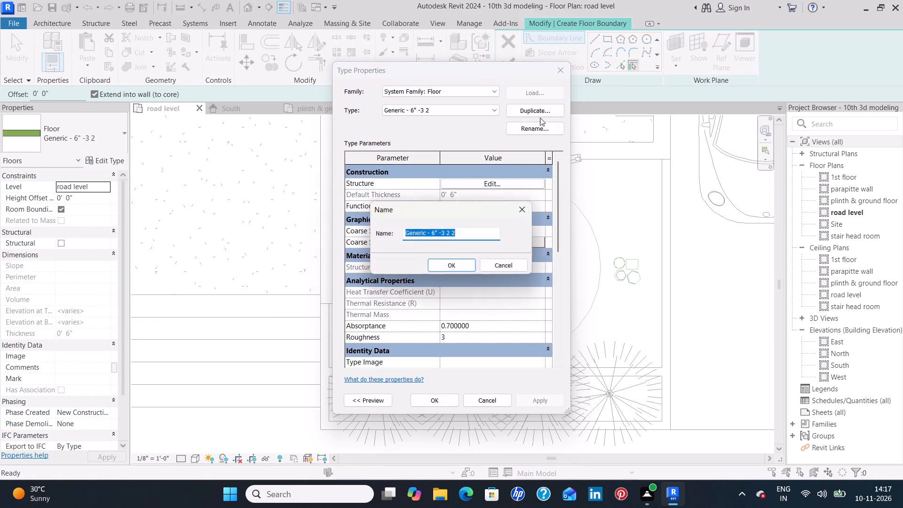
click(481, 236)
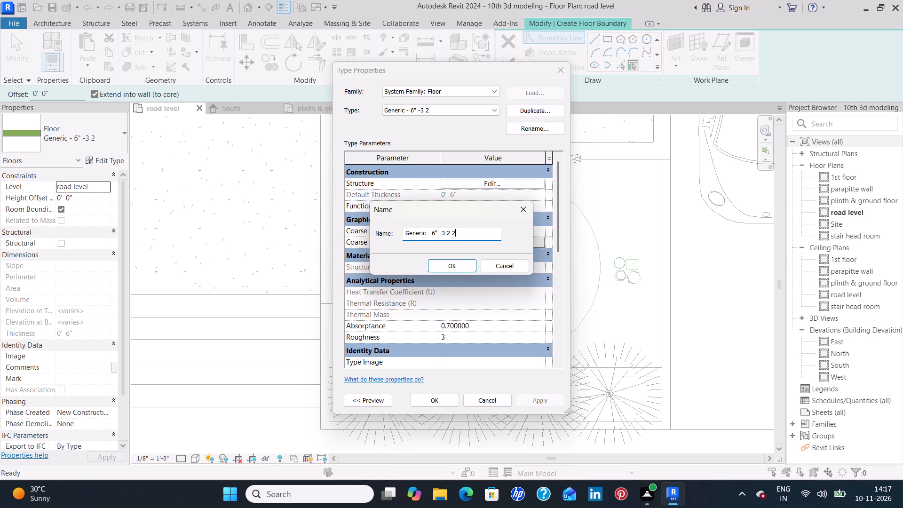
key(BackSpace)
key(BackSpace)
key(BackSpace)
key(BackSpace)
key(BackSpace)
key(4)
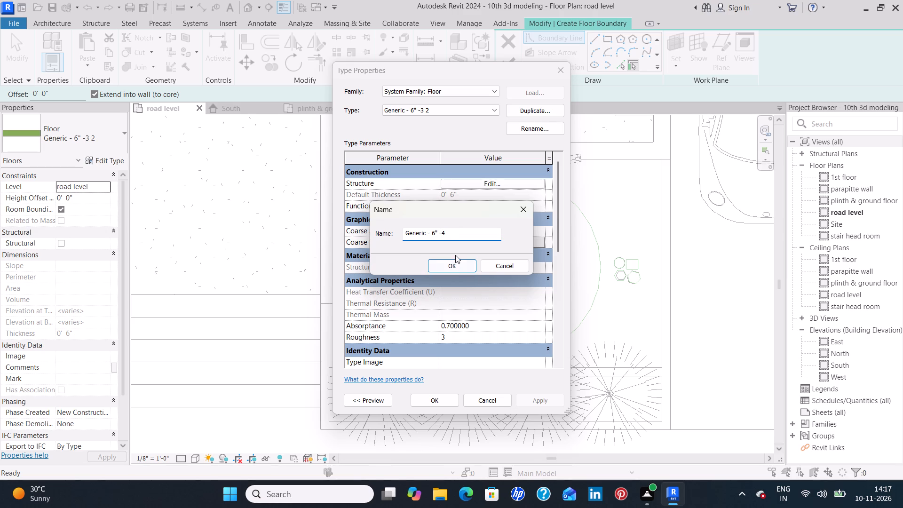
click(458, 266)
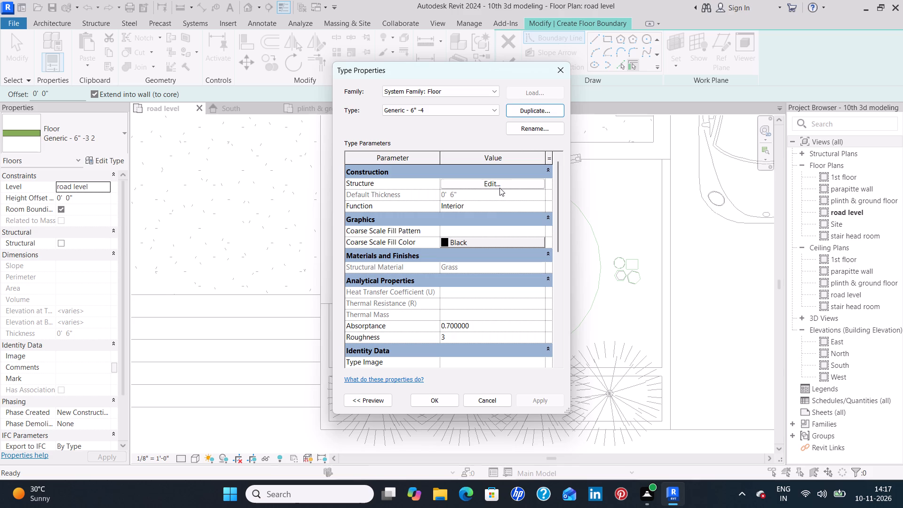
Set the structure layer material of the Generic - 6" -4 floor type to Oak Flooring.
click(487, 184)
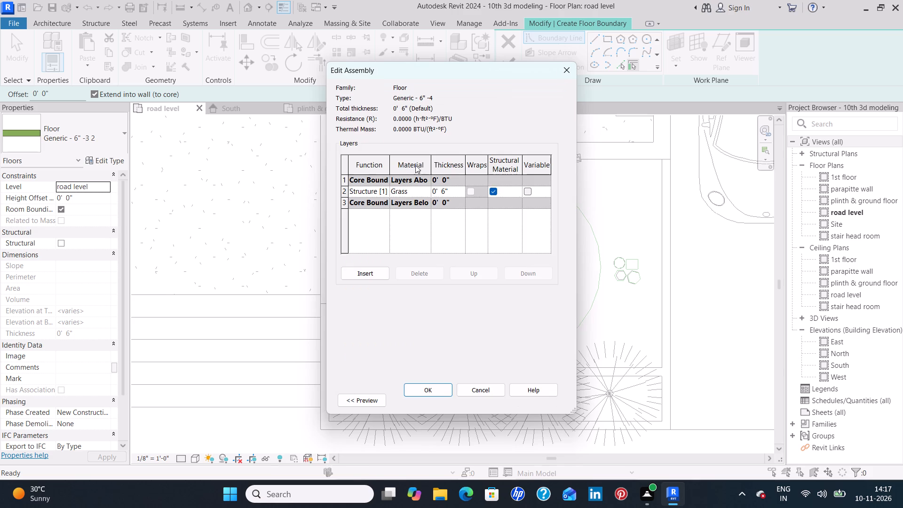
click(428, 192)
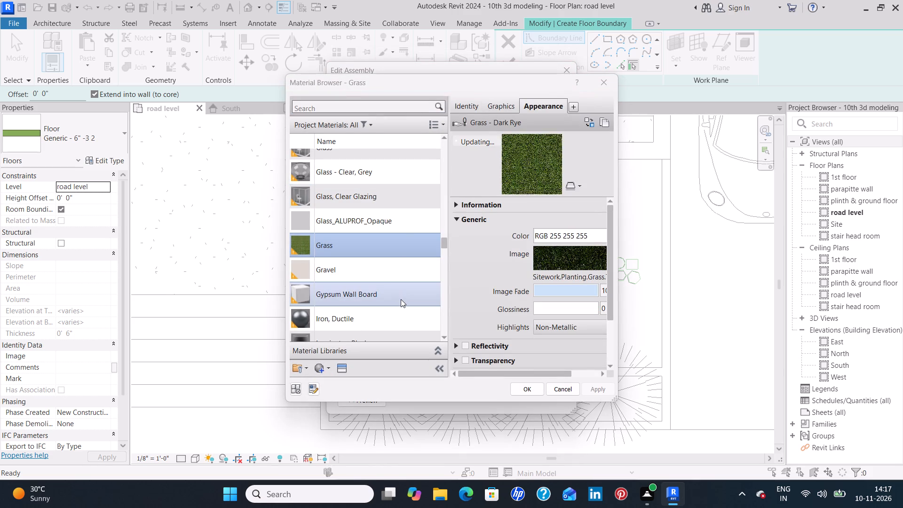
scroll(402, 296, down, 1)
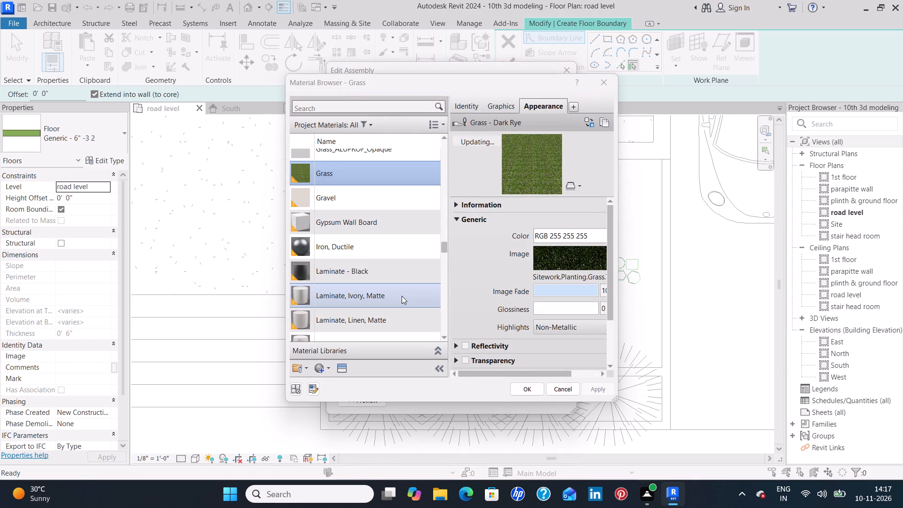
scroll(403, 294, up, 1)
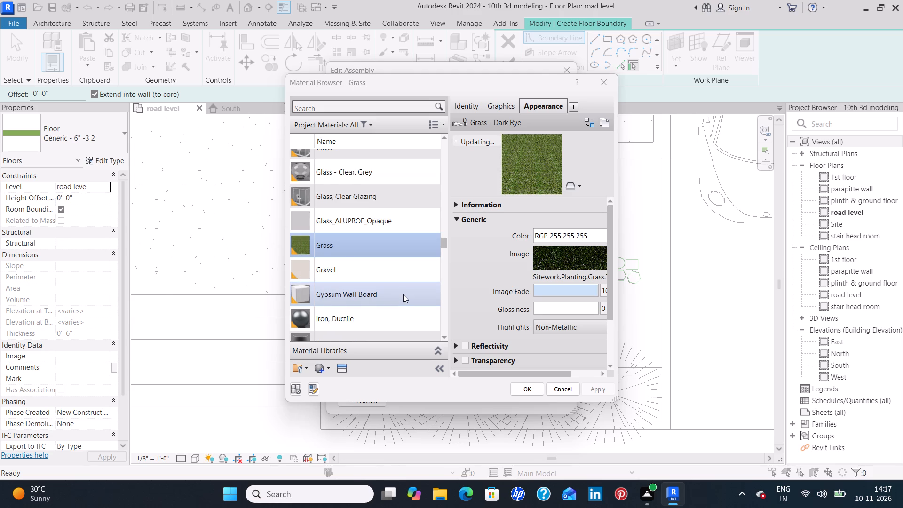
scroll(403, 294, up, 3)
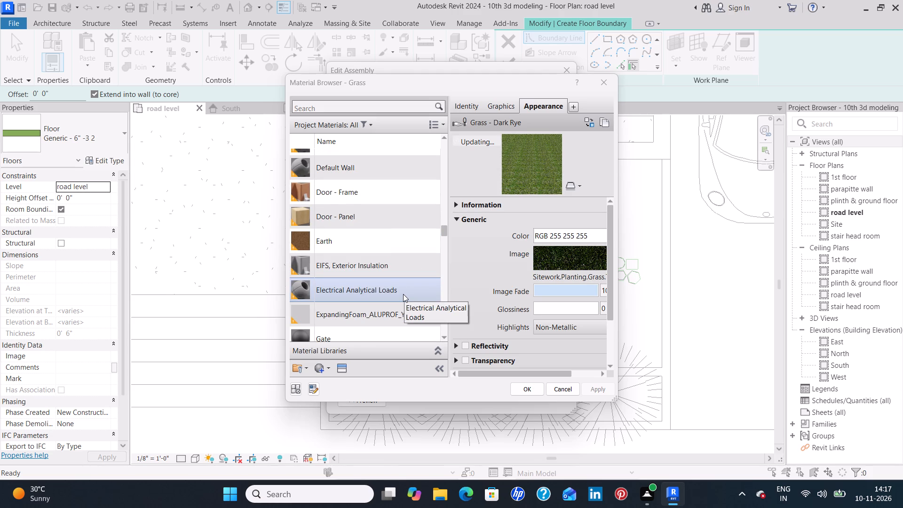
scroll(403, 294, up, 1)
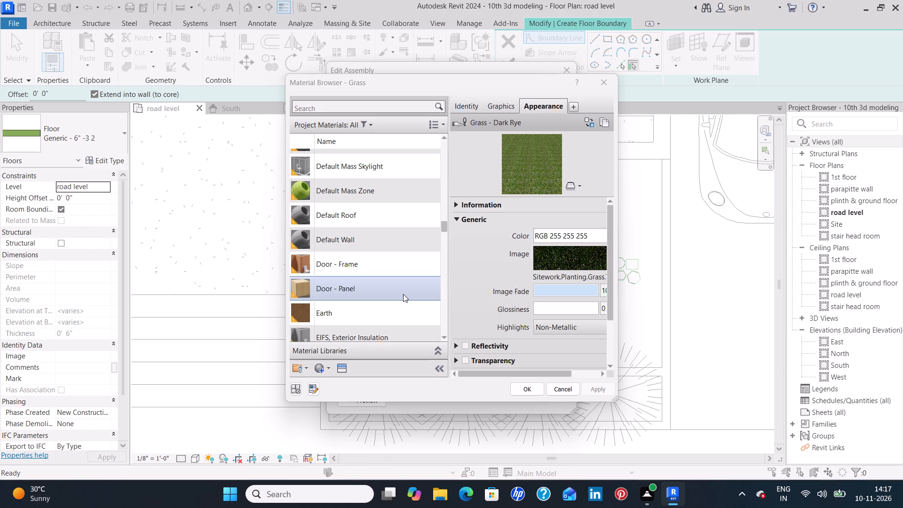
scroll(403, 294, up, 5)
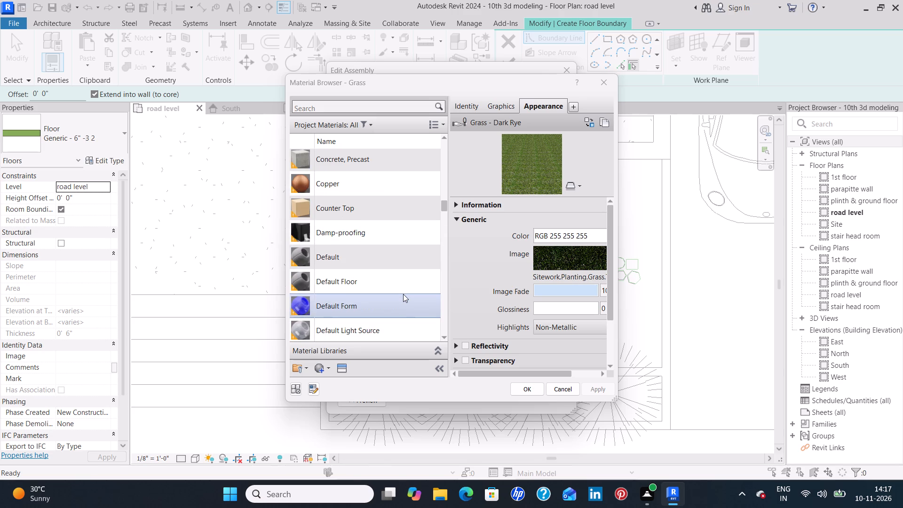
scroll(403, 294, down, 8)
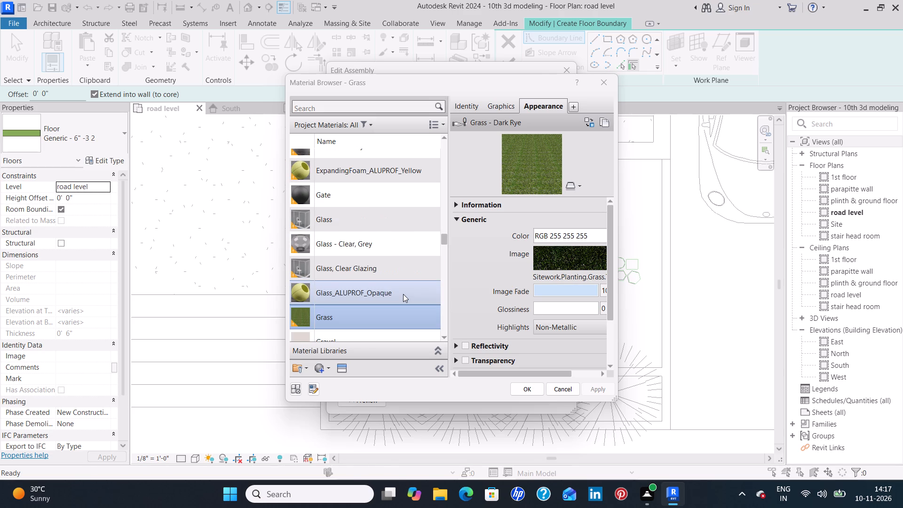
scroll(403, 294, down, 3)
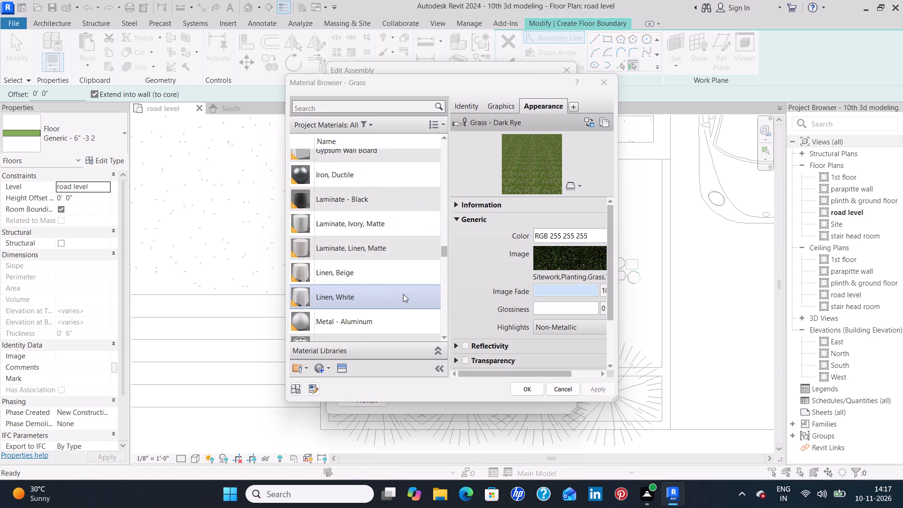
scroll(403, 294, down, 2)
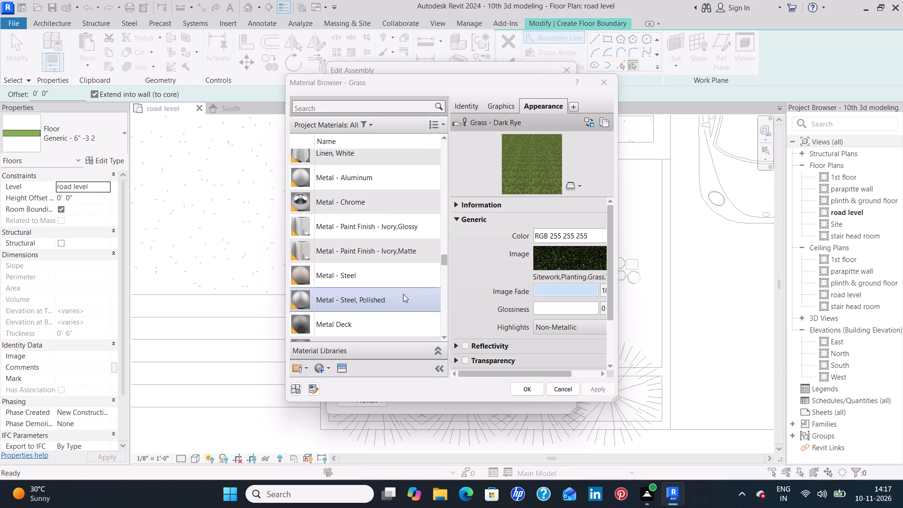
scroll(403, 294, down, 2)
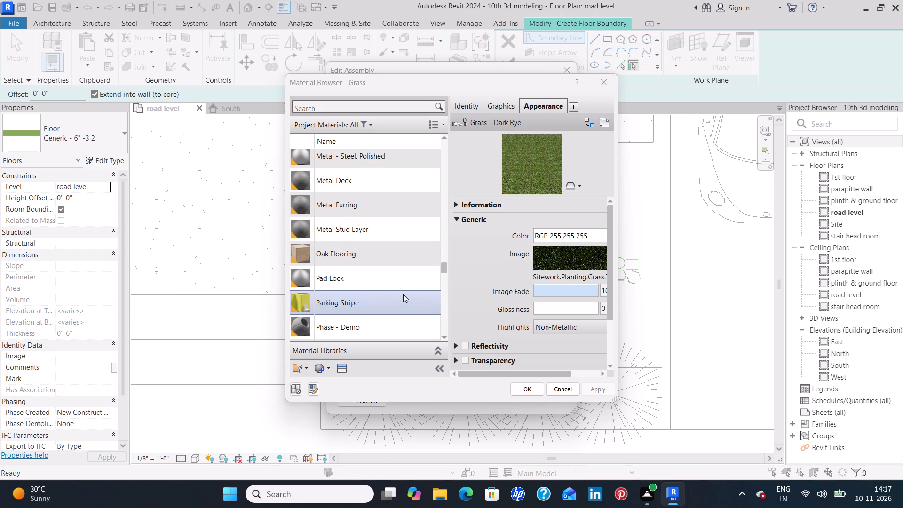
scroll(403, 294, down, 2)
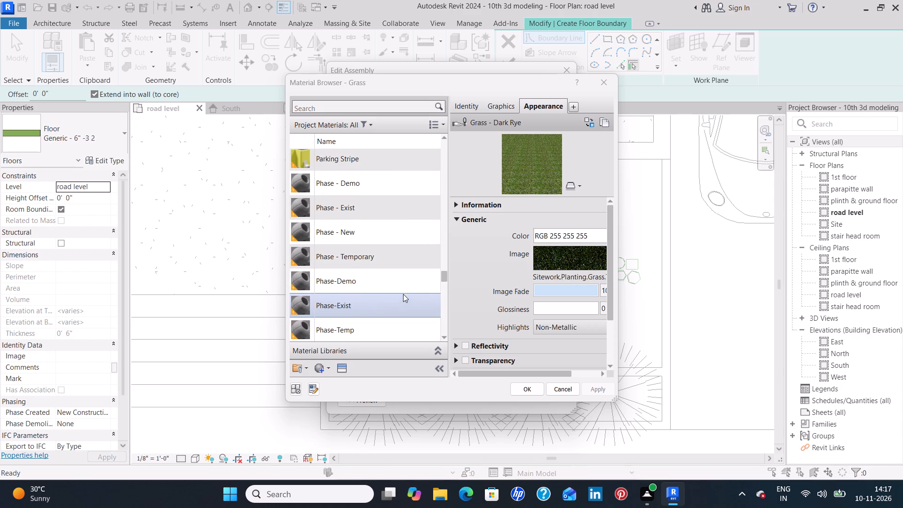
scroll(404, 294, up, 1)
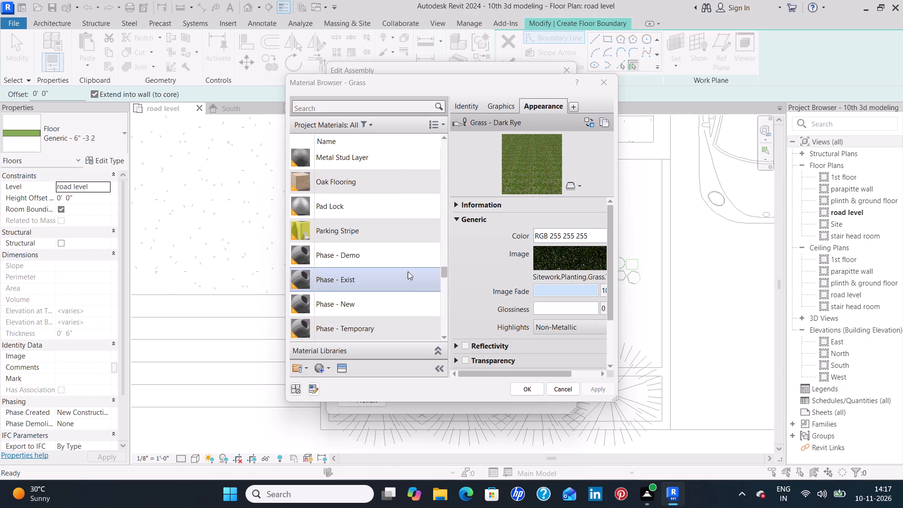
click(420, 178)
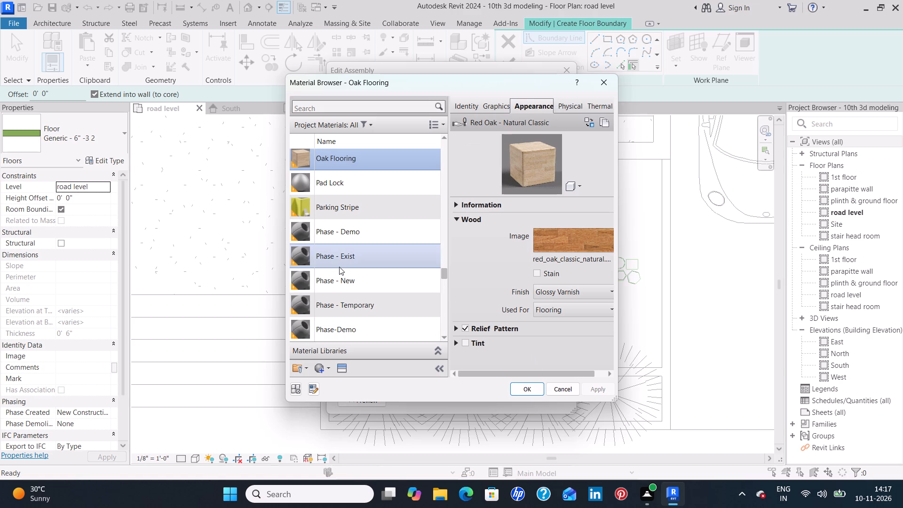
click(529, 388)
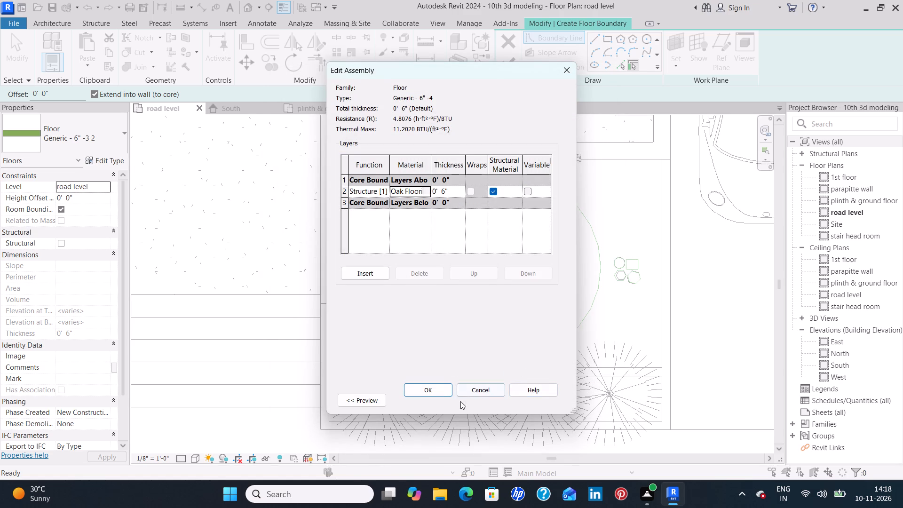
click(440, 392)
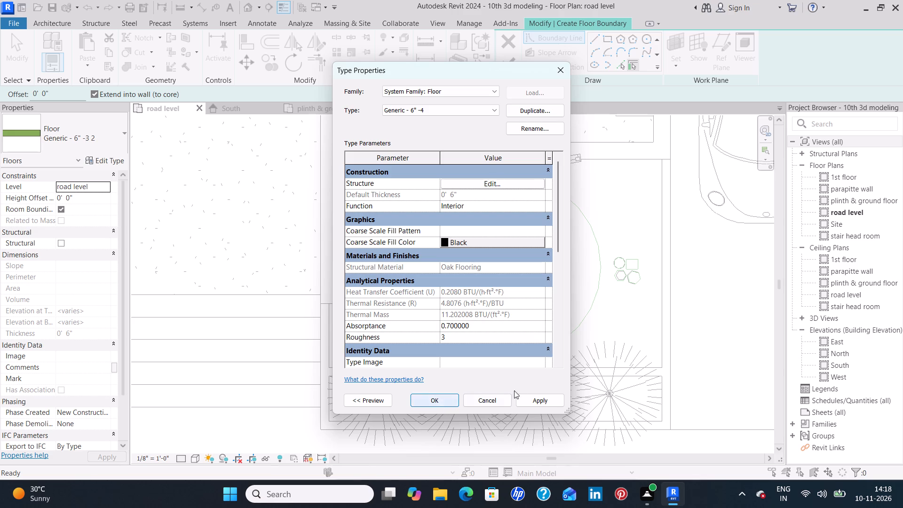
click(533, 397)
click(428, 402)
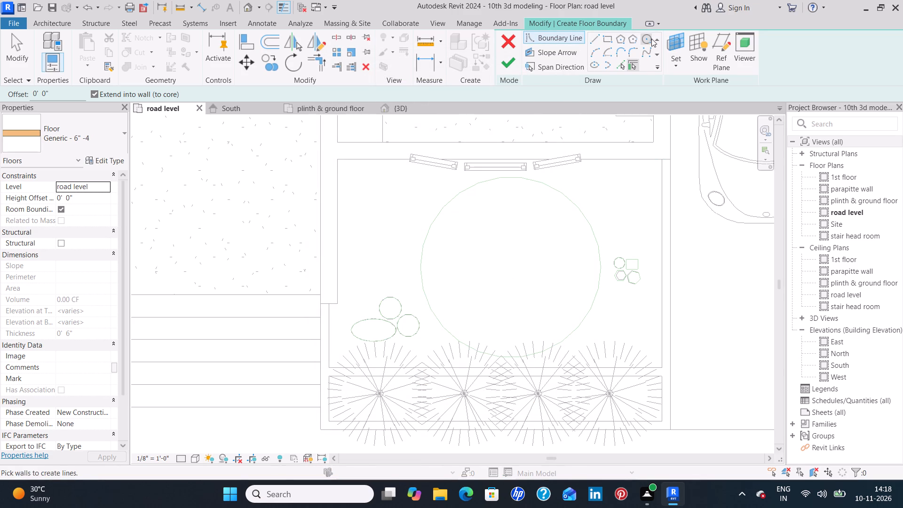
Create the floor with a circular boundary of about 4' radius over the model line circle, with a 5" height offset from road level.
click(648, 39)
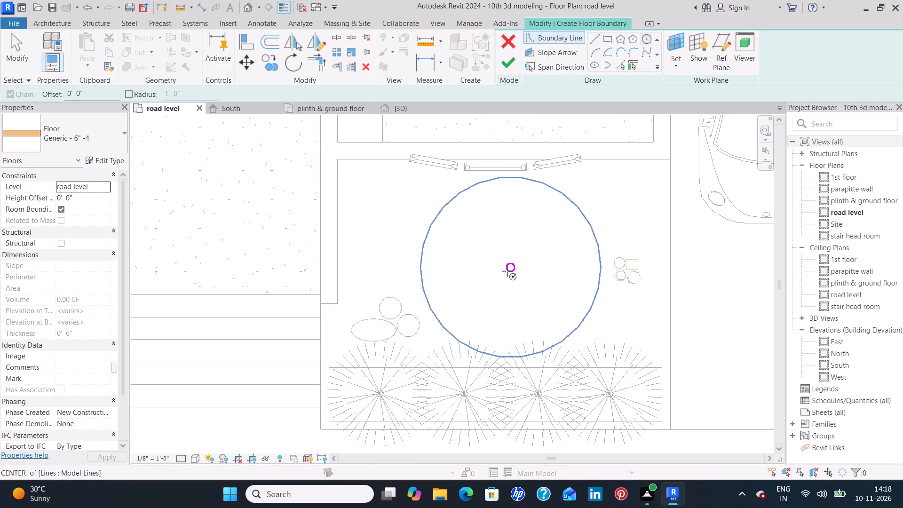
click(511, 267)
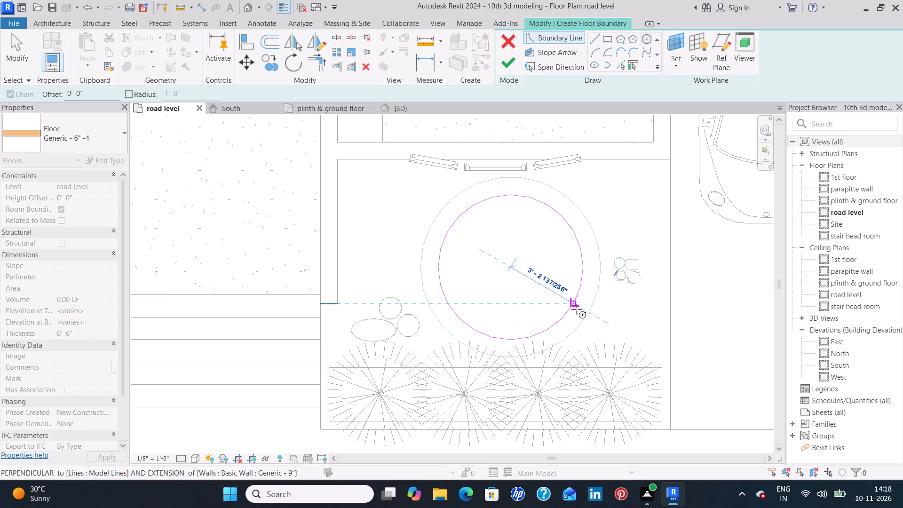
click(585, 314)
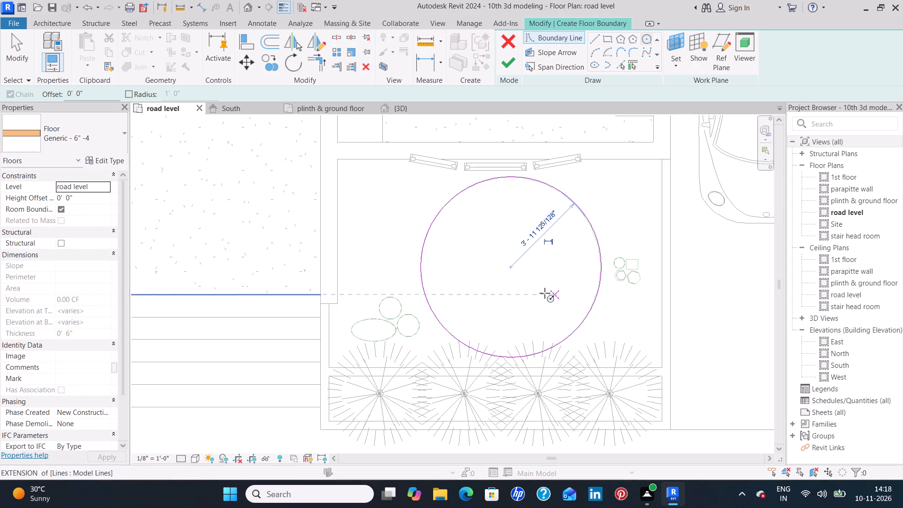
click(89, 198)
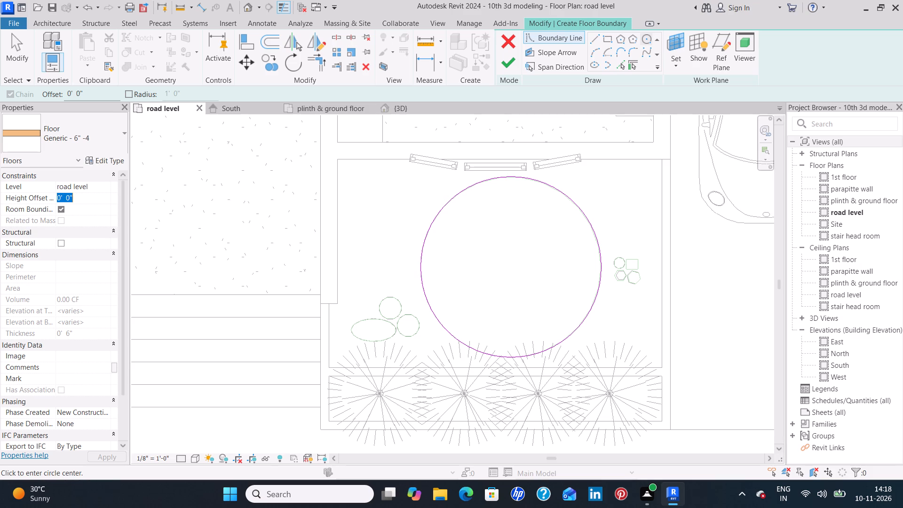
key(BackSpace)
key(5)
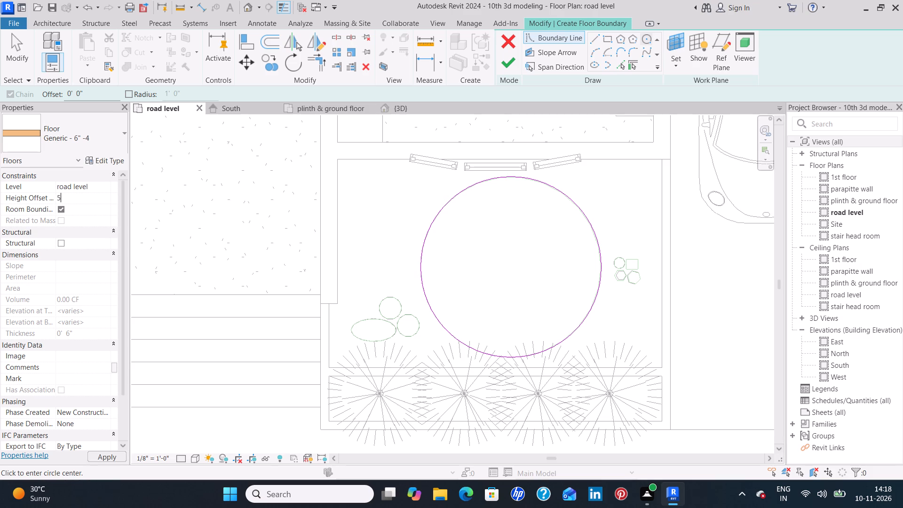
key(shift+quotedbl)
key(Return)
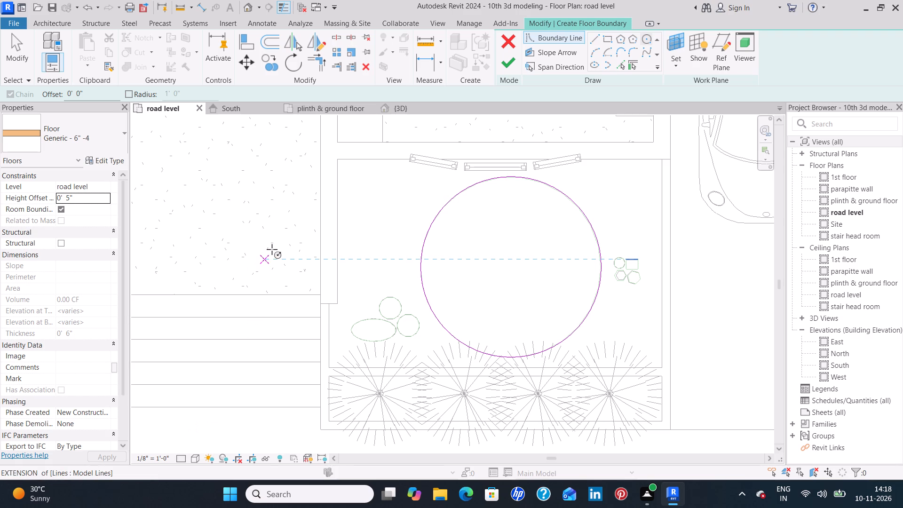
click(506, 63)
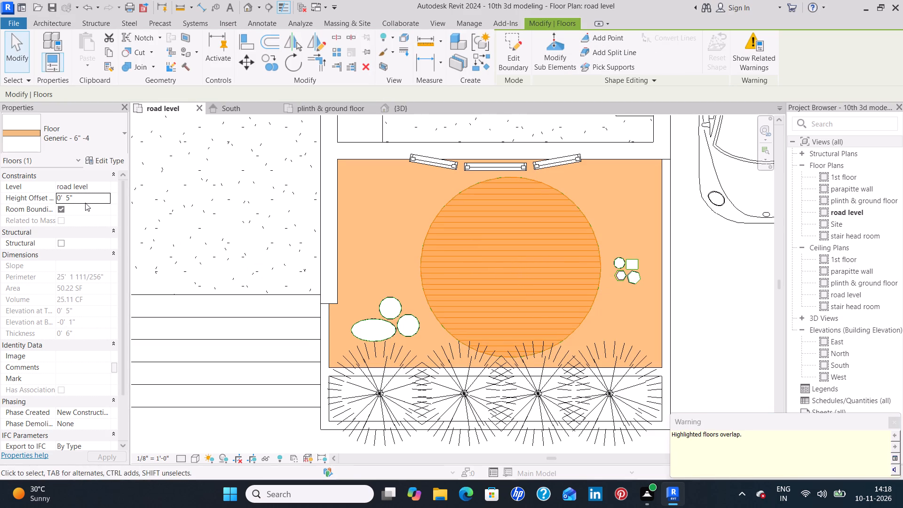
click(896, 425)
click(343, 243)
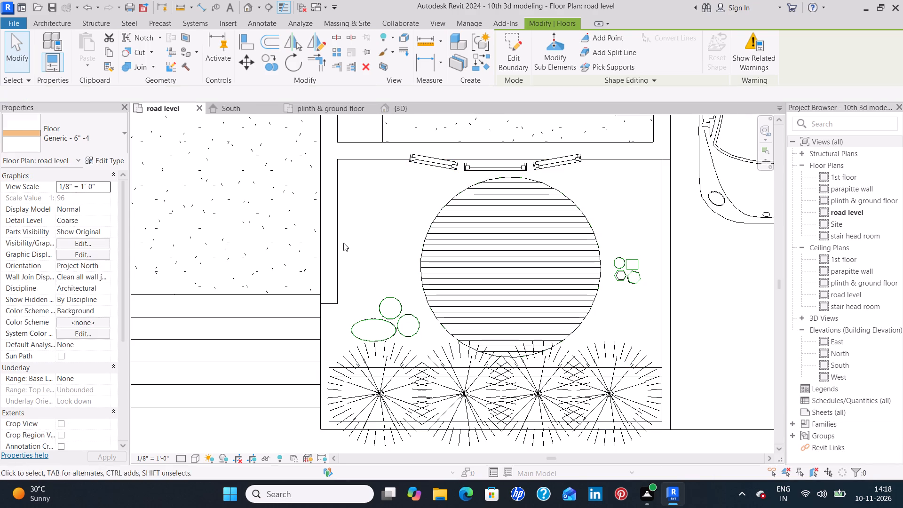
Examine the circular oak floor in the front garden from above in the 3D view.
click(404, 113)
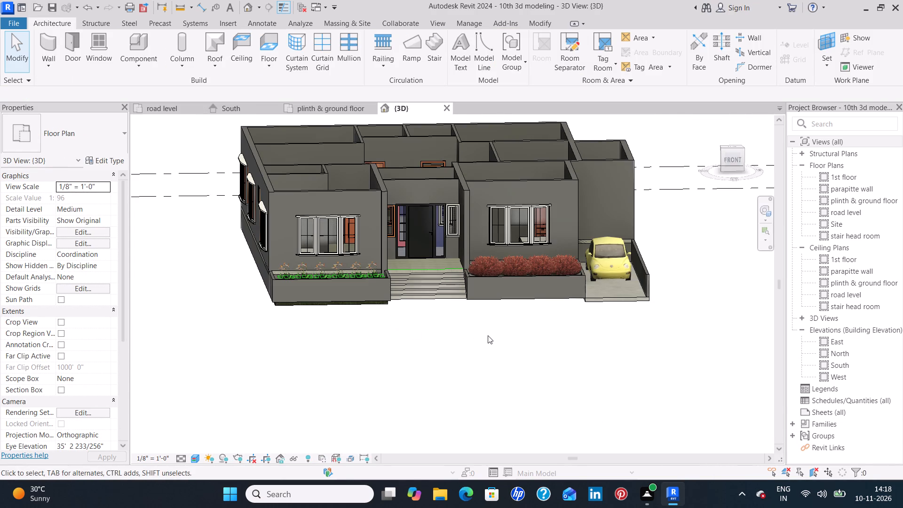
shift+middle_drag(496, 317, 528, 365)
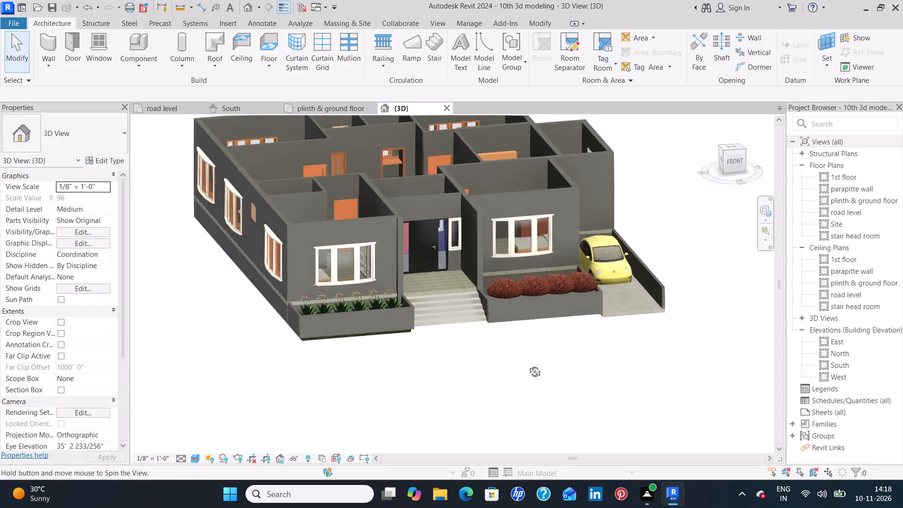
shift+middle_drag(528, 365, 541, 391)
middle_drag(506, 353, 531, 403)
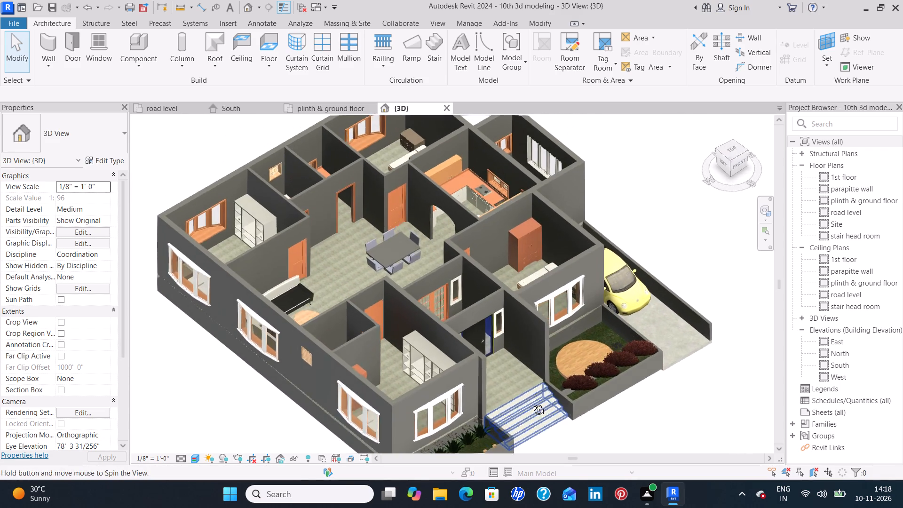
Examine the circular oak floor, shrubs and stone outlines in the front garden from above in the 3D view.
middle_drag(531, 403, 533, 405)
middle_drag(531, 392, 470, 289)
shift+middle_drag(548, 230, 547, 251)
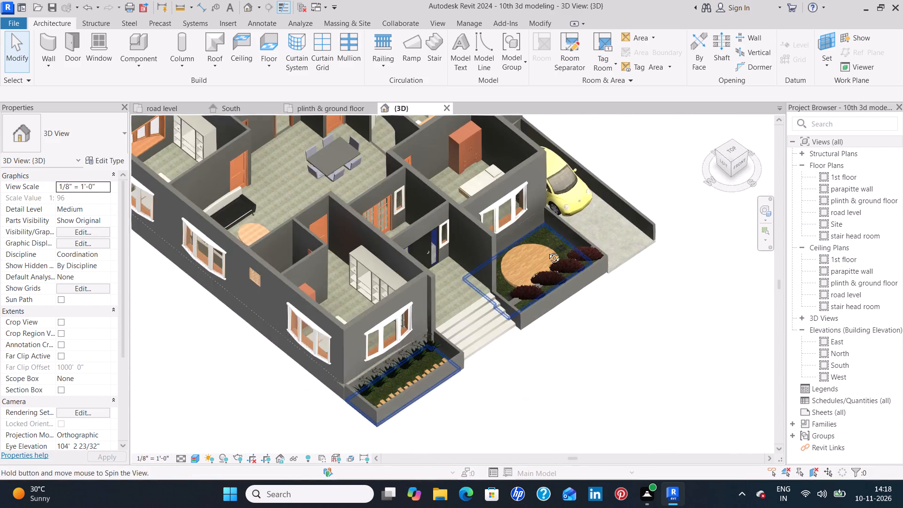
shift+middle_drag(547, 251, 547, 333)
scroll(503, 296, up, 6)
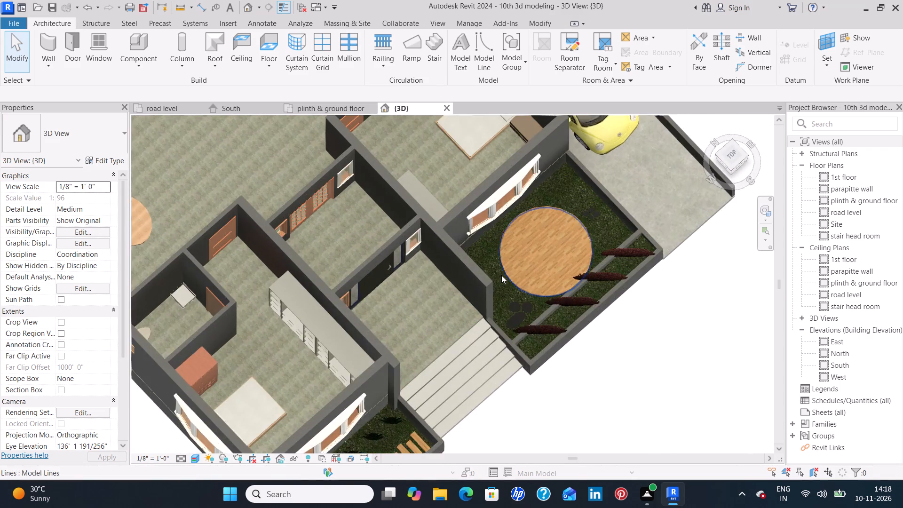
scroll(501, 275, up, 2)
middle_drag(497, 278, 437, 218)
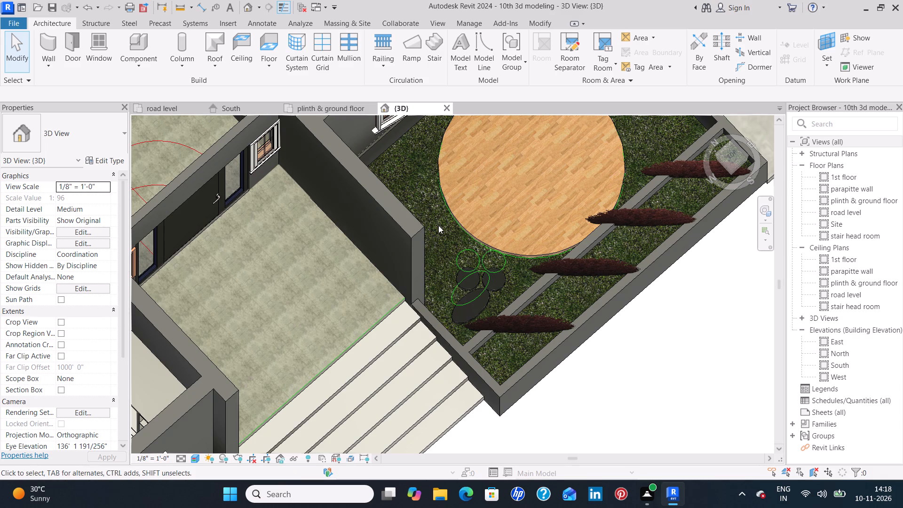
middle_drag(442, 219, 423, 293)
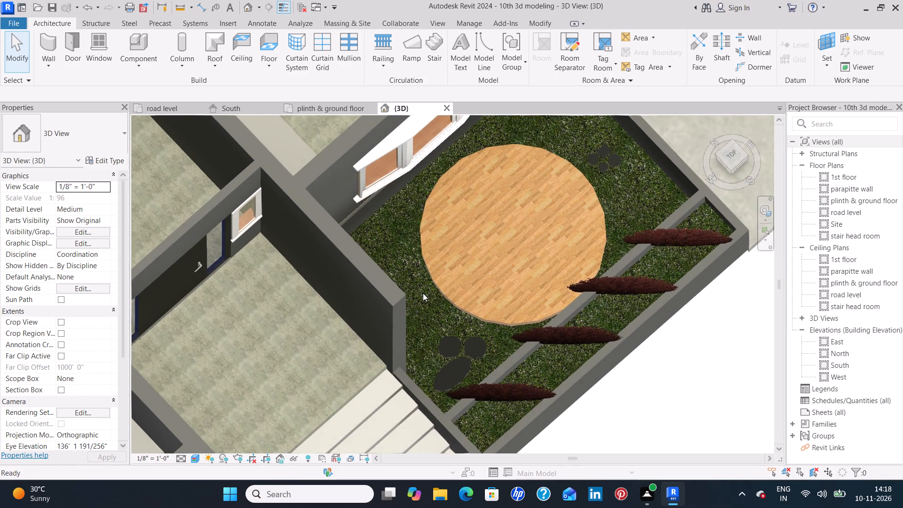
middle_drag(513, 248, 490, 208)
scroll(486, 208, down, 1)
middle_drag(479, 207, 463, 250)
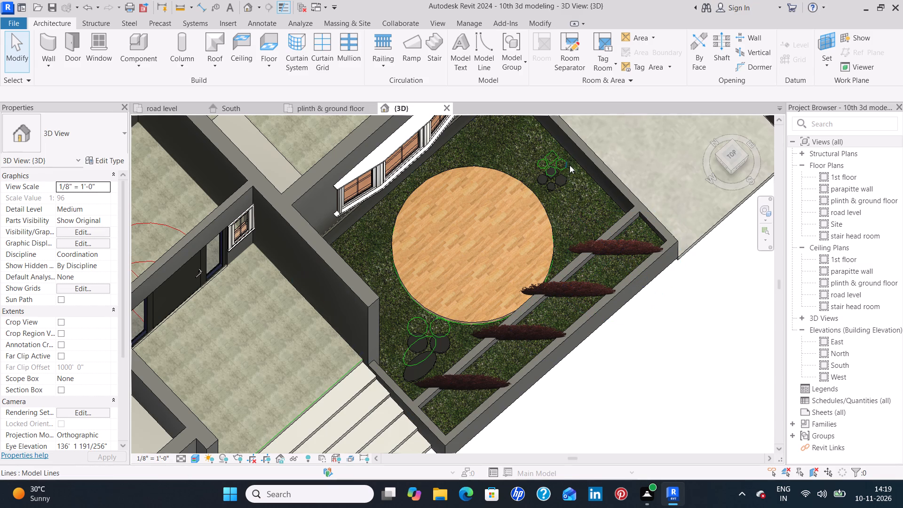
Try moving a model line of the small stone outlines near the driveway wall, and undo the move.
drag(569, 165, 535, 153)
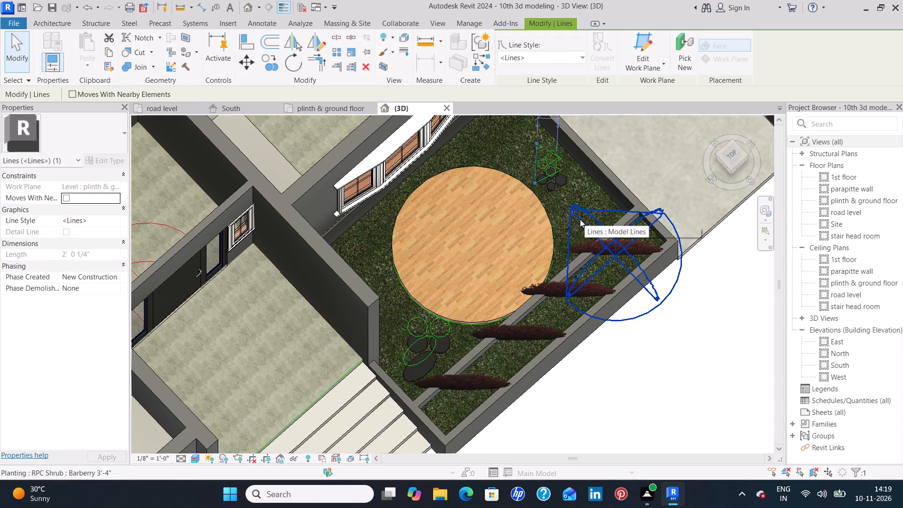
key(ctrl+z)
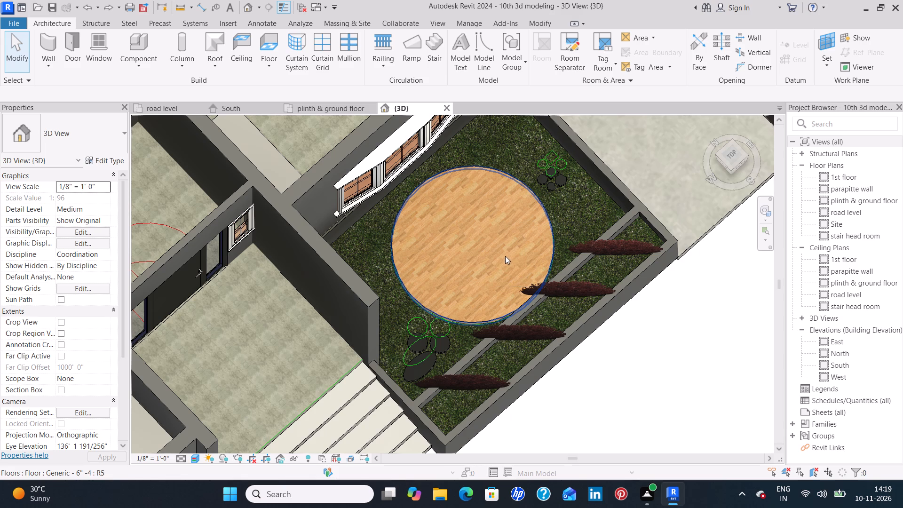
Start placing a component on the road level plan and browse to the English-Imperial US family library for loading.
scroll(505, 255, down, 2)
click(168, 103)
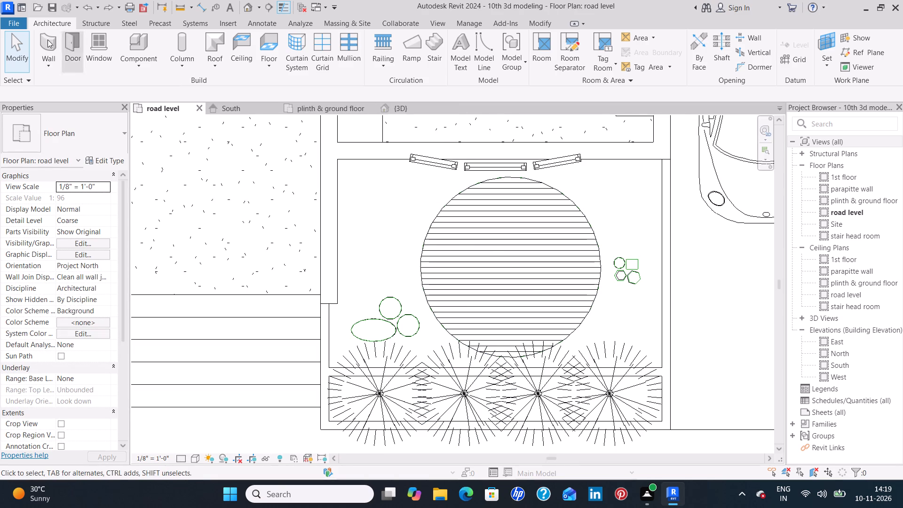
click(135, 48)
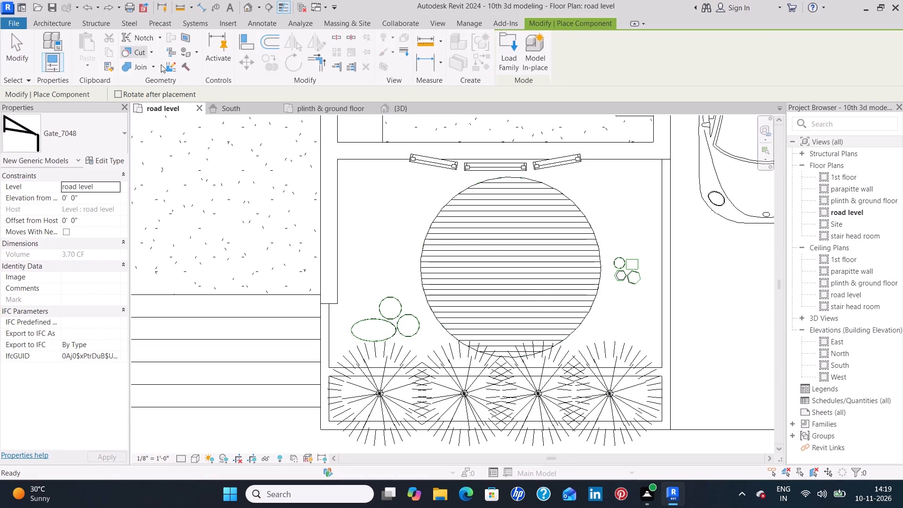
click(513, 57)
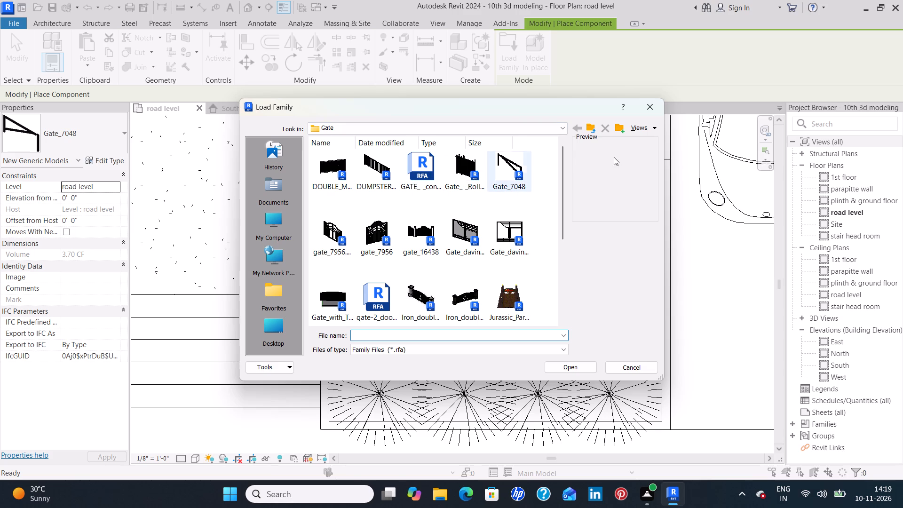
click(592, 128)
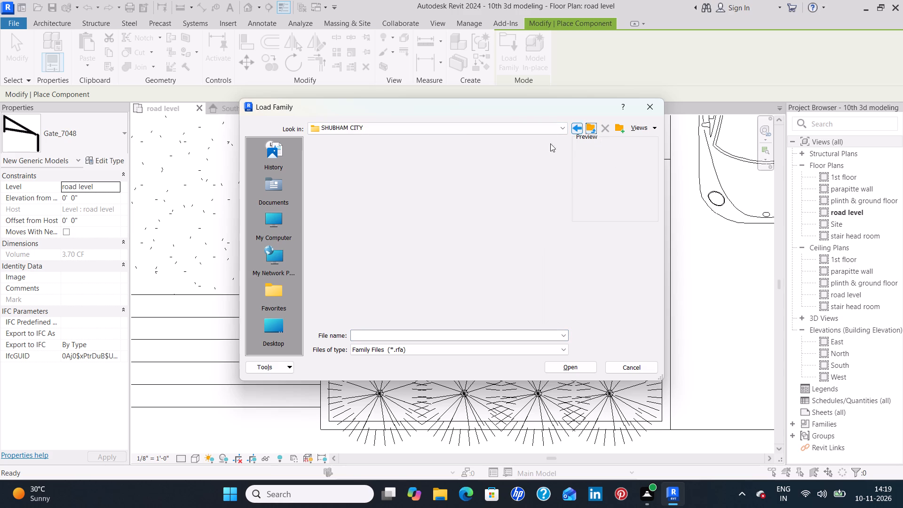
click(532, 132)
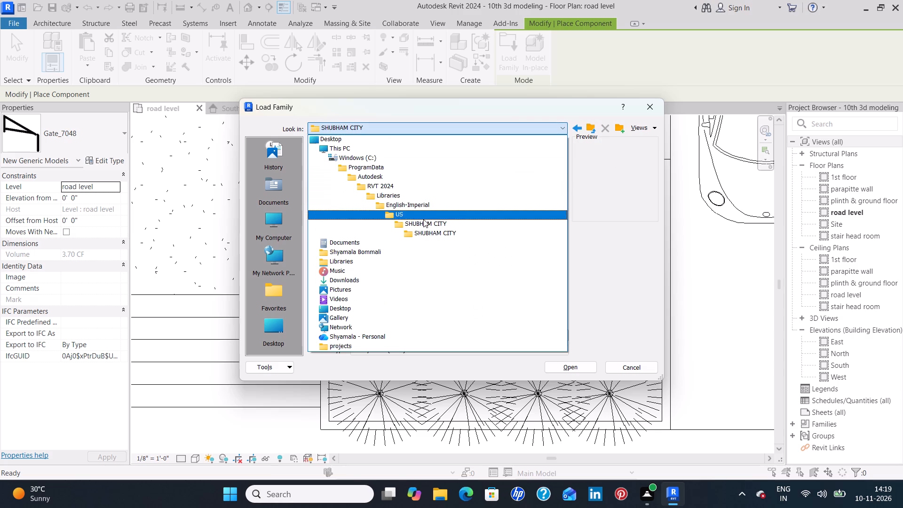
click(422, 219)
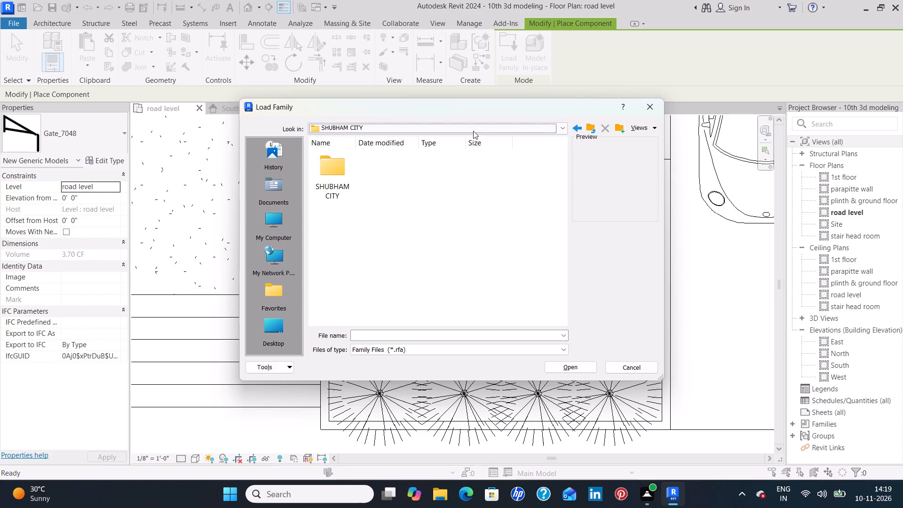
click(474, 128)
click(425, 211)
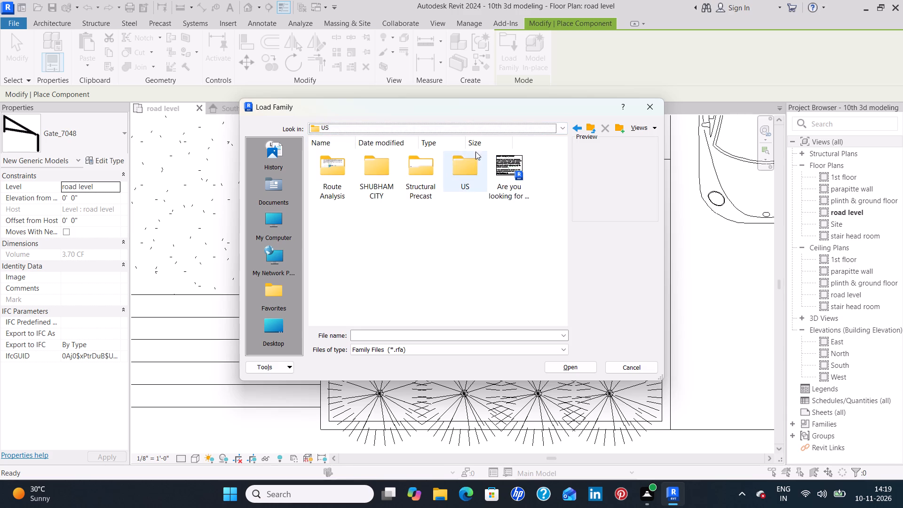
double_click(469, 174)
double_click(331, 166)
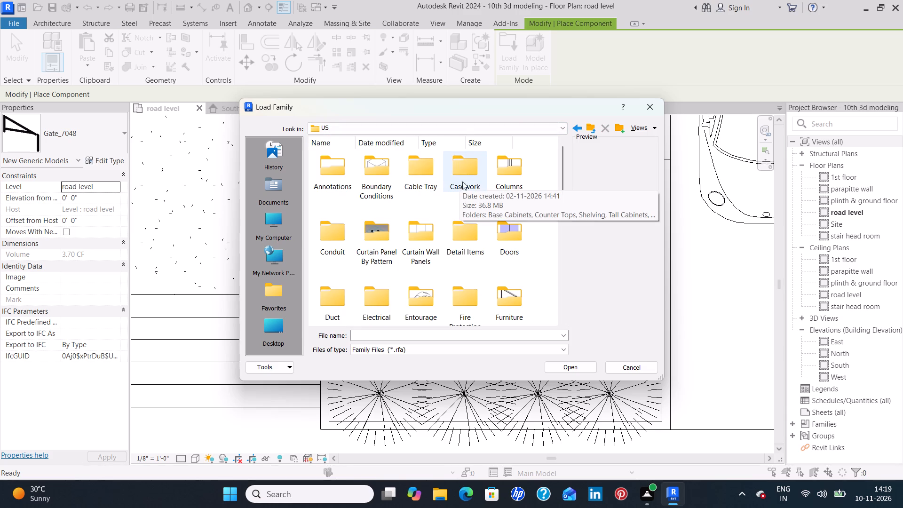
Look through the US library's Specialty Equipment and Casework folders for a suitable garden family.
scroll(465, 200, down, 1)
scroll(464, 204, up, 3)
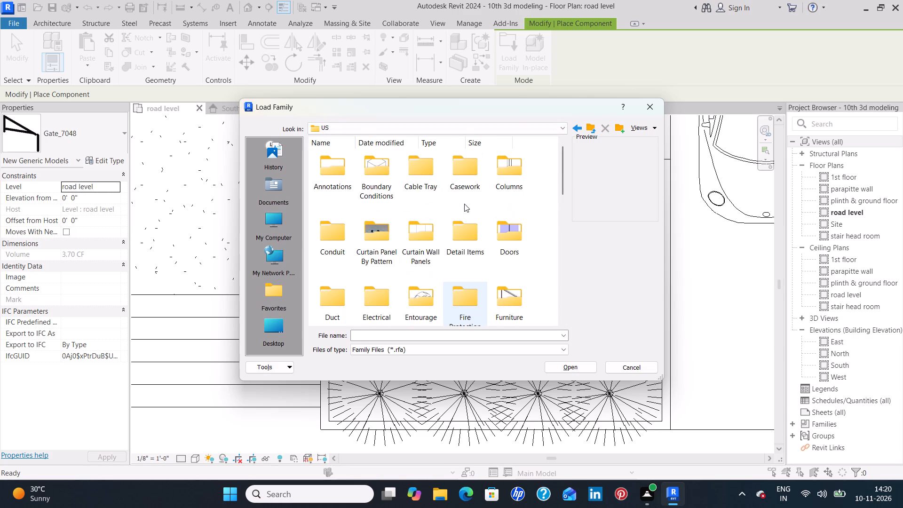
scroll(465, 198, down, 2)
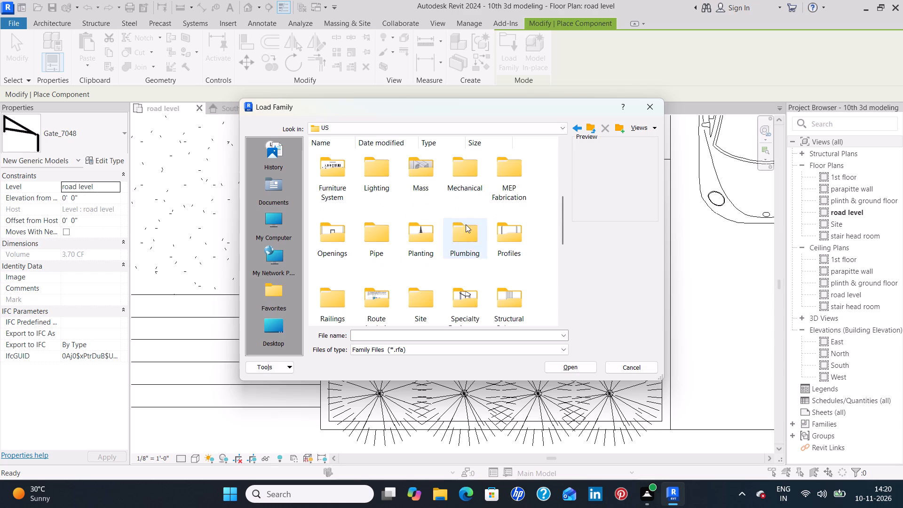
double_click(475, 299)
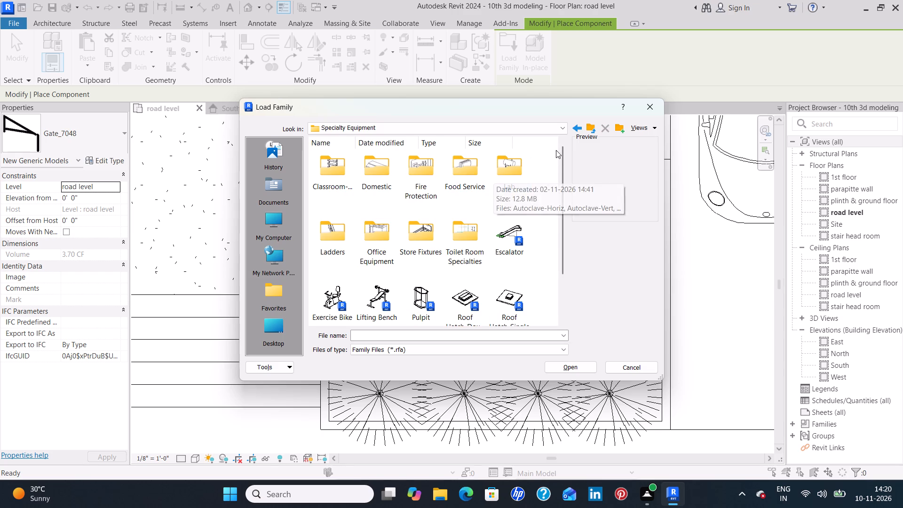
click(591, 129)
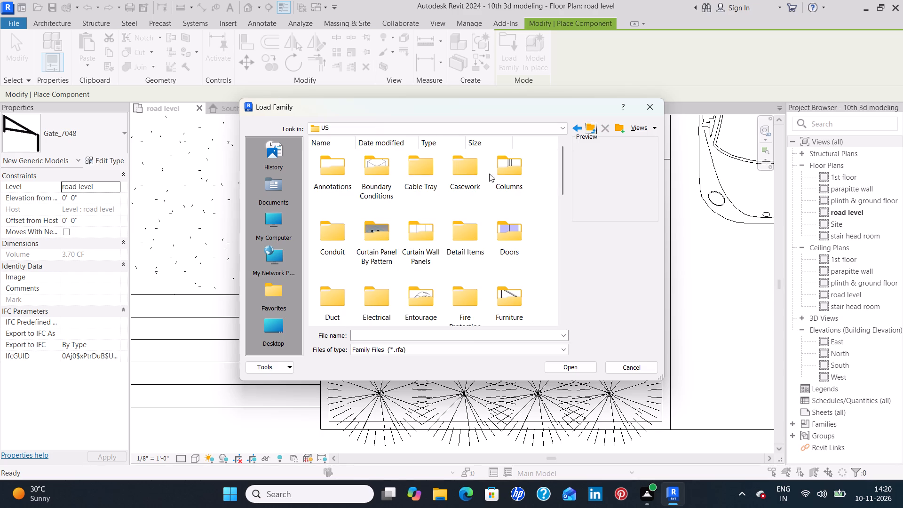
double_click(459, 180)
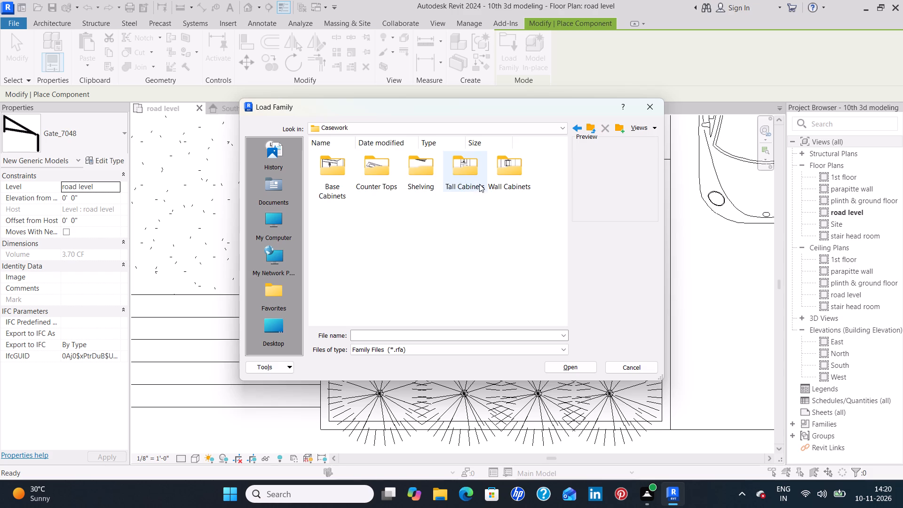
click(591, 126)
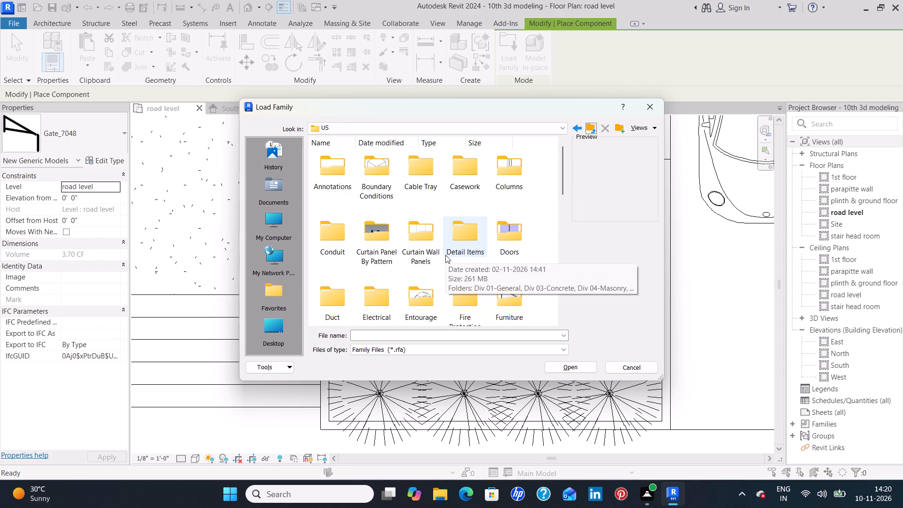
Load the Seating-Auditorium family from the Seating folder of the Furniture library.
scroll(445, 255, down, 1)
double_click(524, 206)
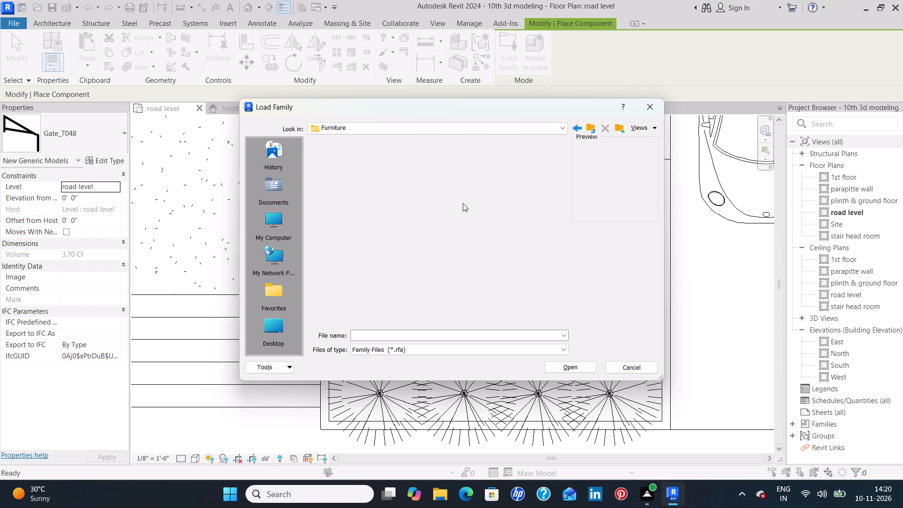
double_click(386, 172)
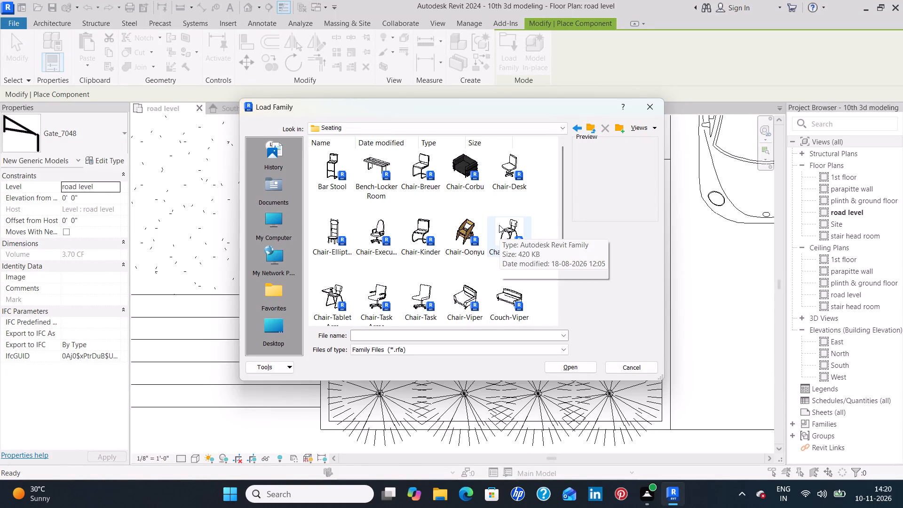
scroll(499, 225, down, 1)
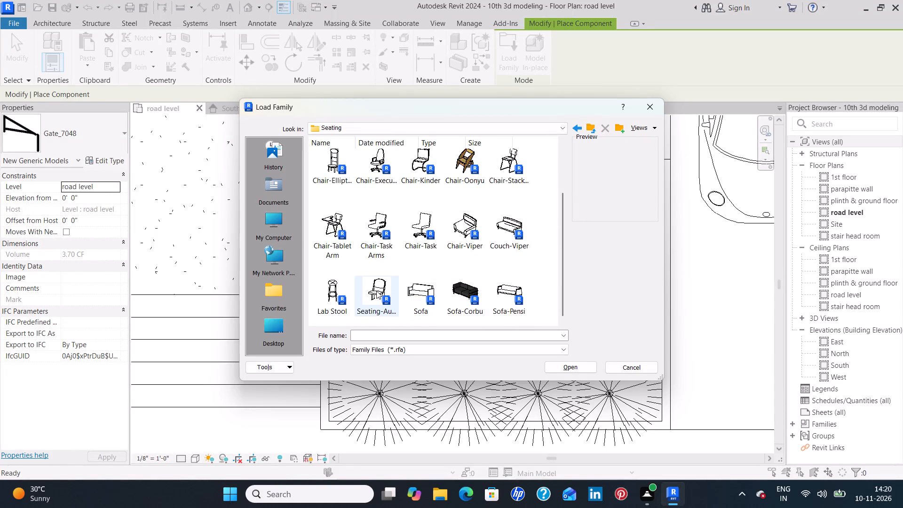
click(376, 291)
click(565, 371)
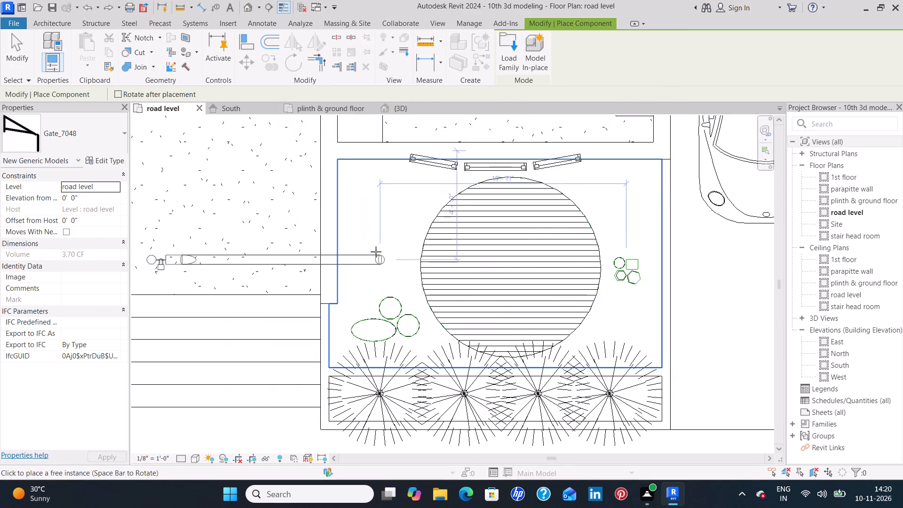
click(506, 52)
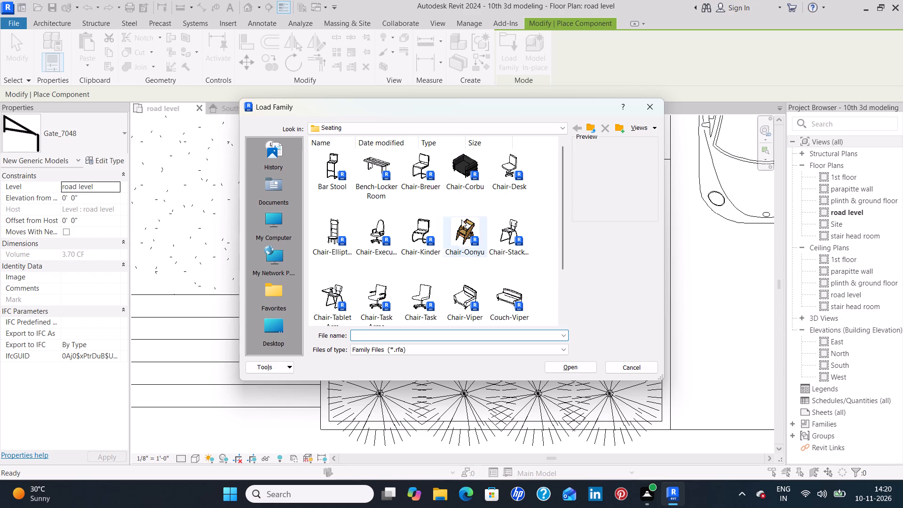
scroll(432, 273, down, 1)
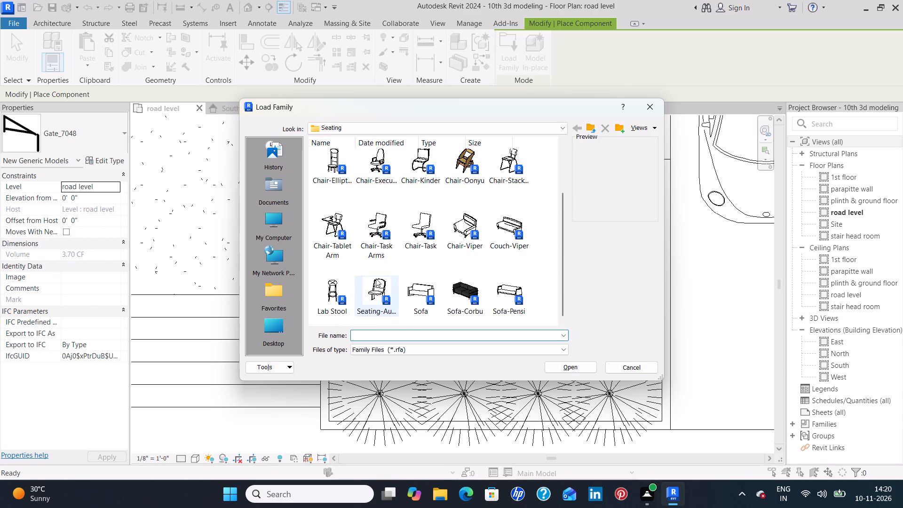
click(379, 284)
click(579, 366)
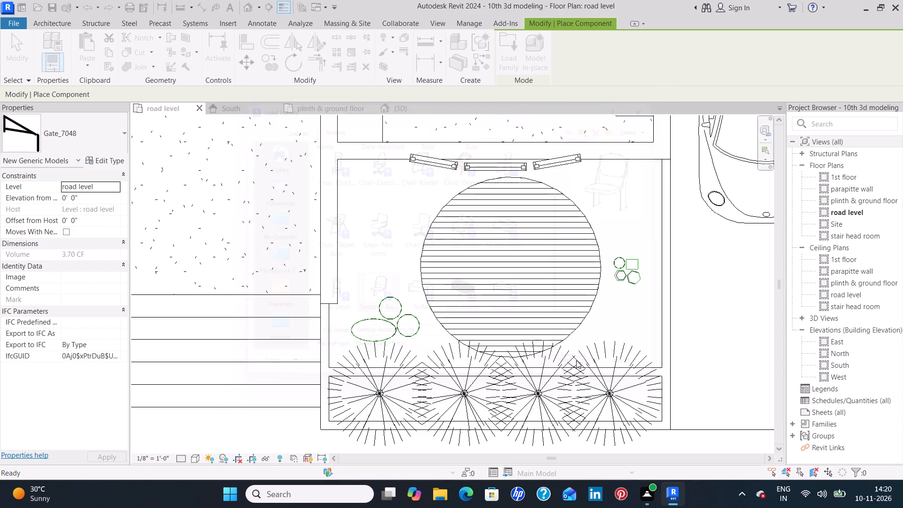
Choose the Seating-Auditorium 18" x 24" x 30" type for the component being placed.
click(112, 132)
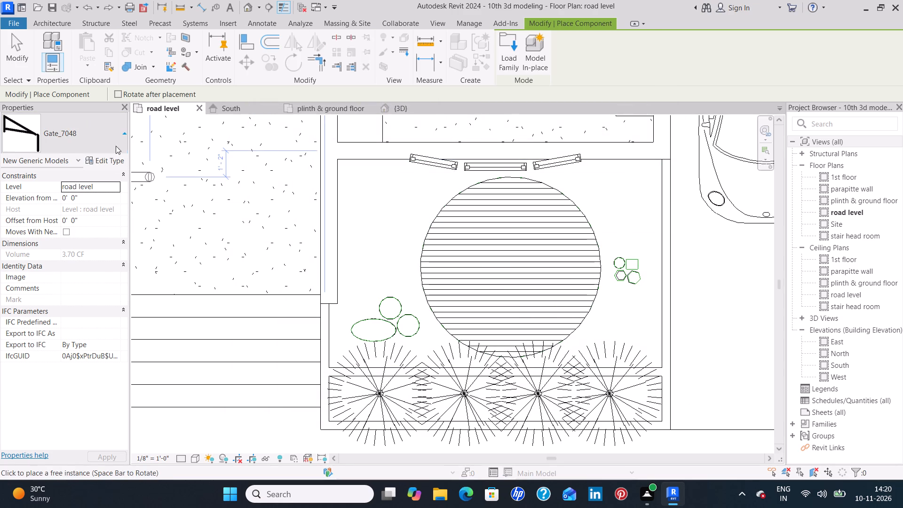
scroll(109, 247, down, 5)
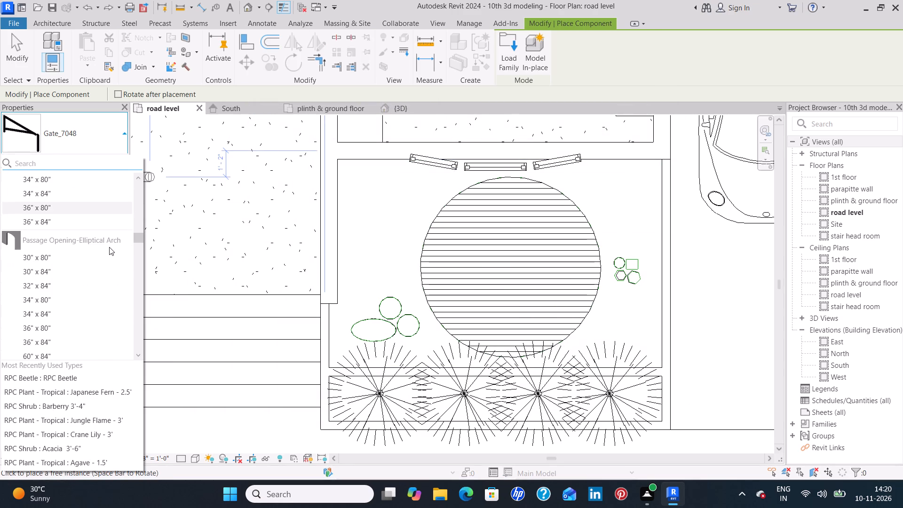
scroll(109, 247, down, 8)
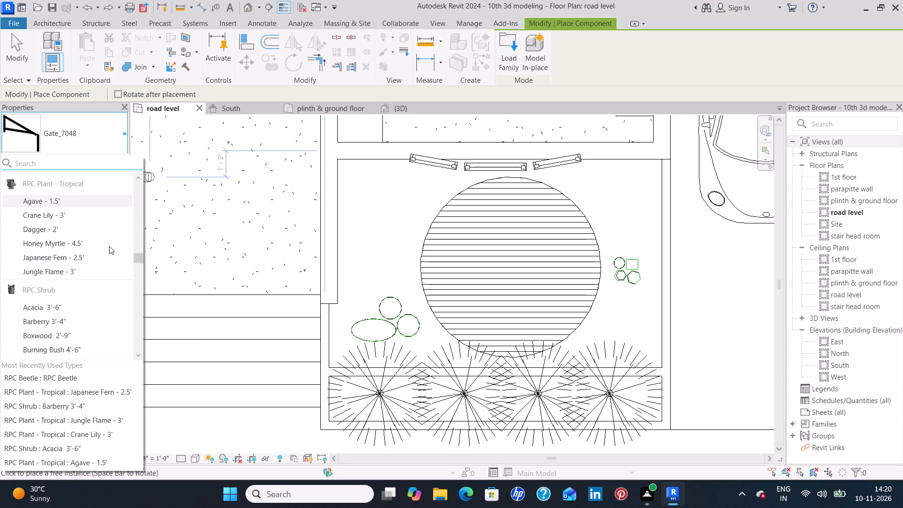
scroll(109, 246, down, 11)
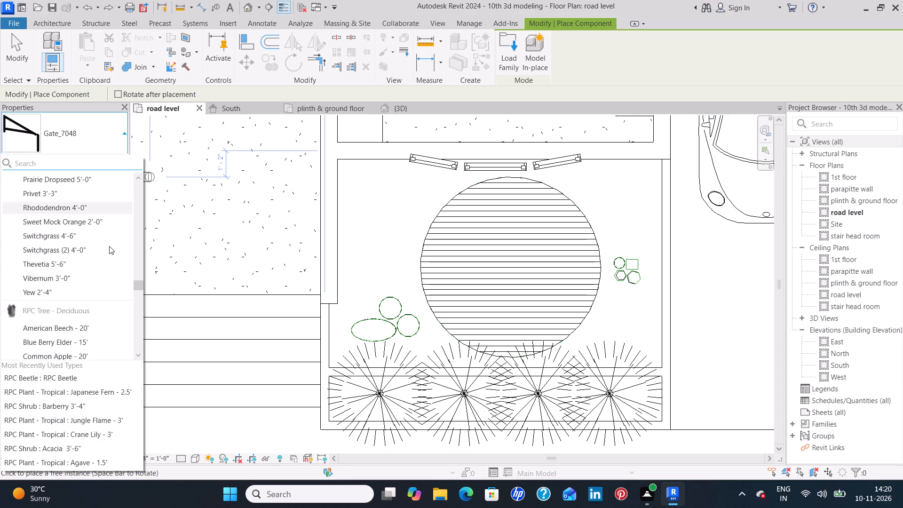
scroll(109, 246, down, 7)
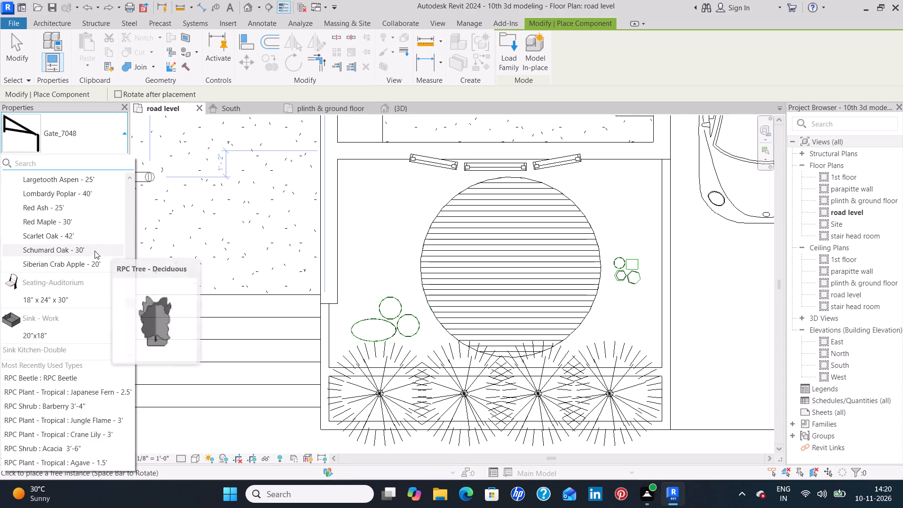
click(40, 302)
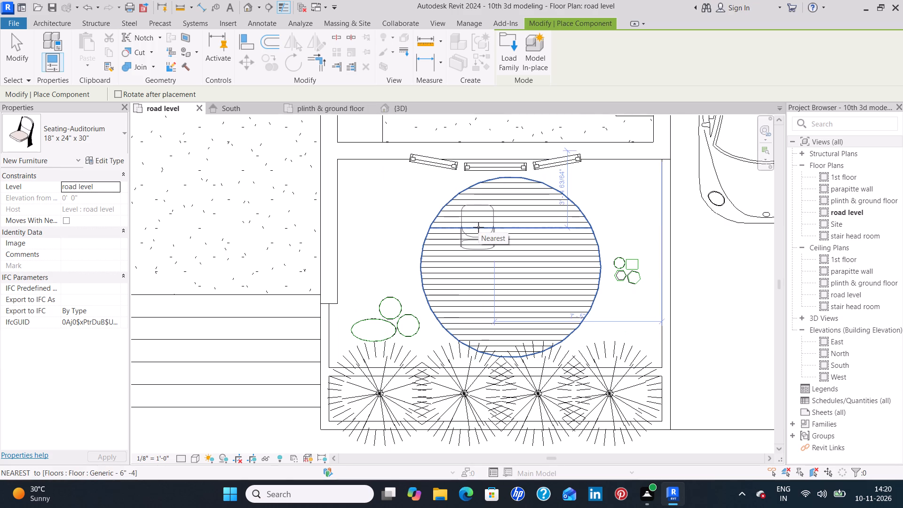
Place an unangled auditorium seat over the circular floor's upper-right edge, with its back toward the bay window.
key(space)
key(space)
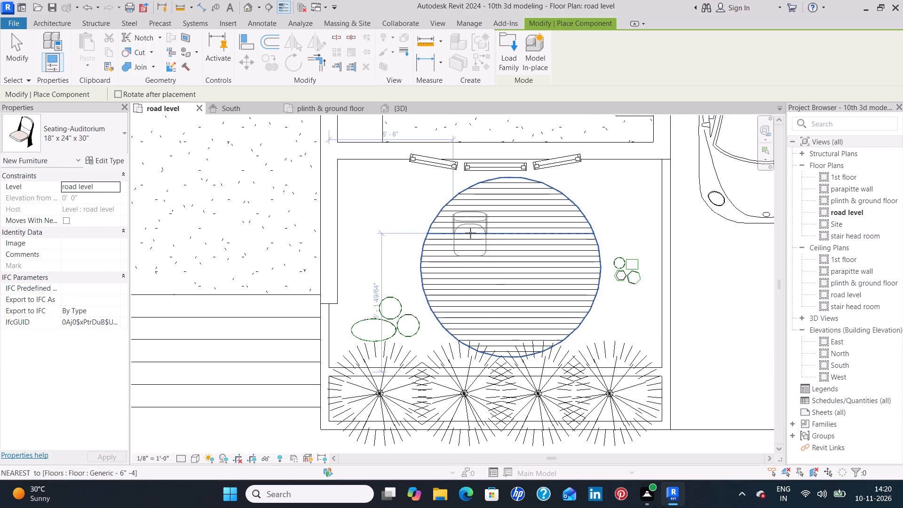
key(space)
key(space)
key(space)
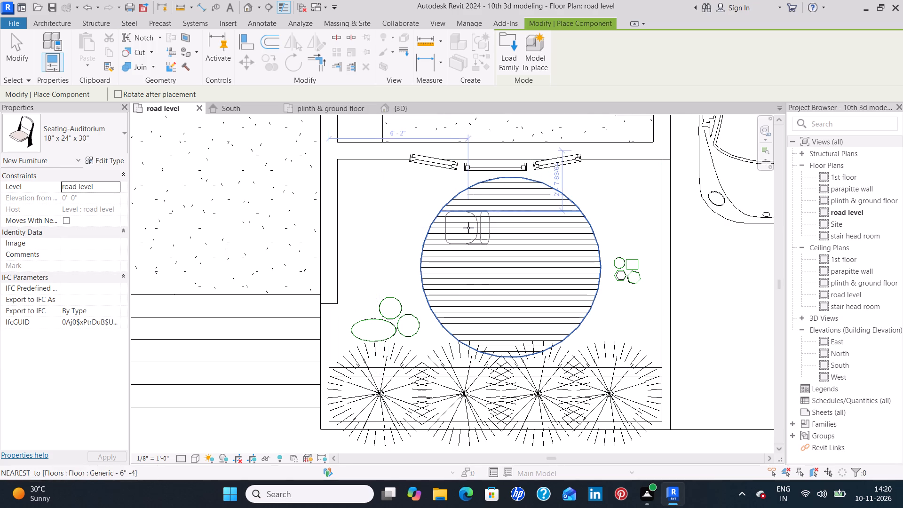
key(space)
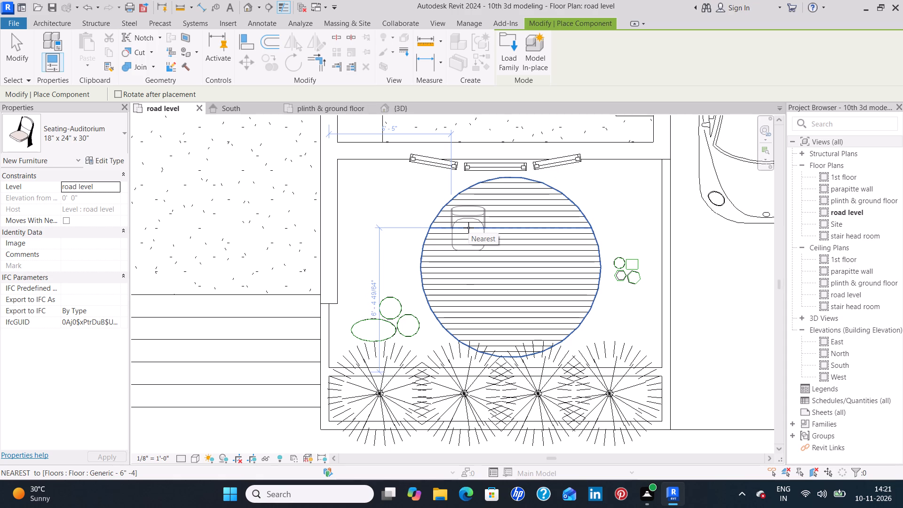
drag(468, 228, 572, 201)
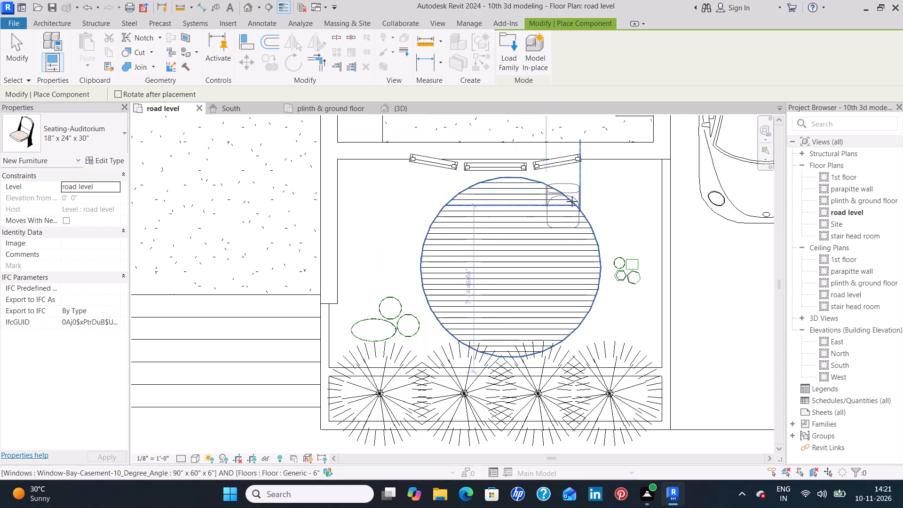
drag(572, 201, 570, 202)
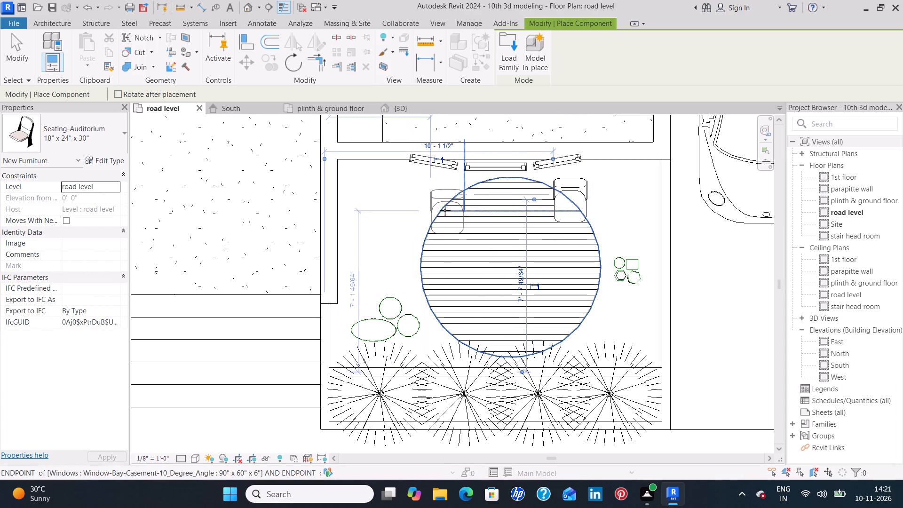
Place an auditorium seat on the upper-left part of the circular floor, rotated diagonally to face the circle's centre.
key(space)
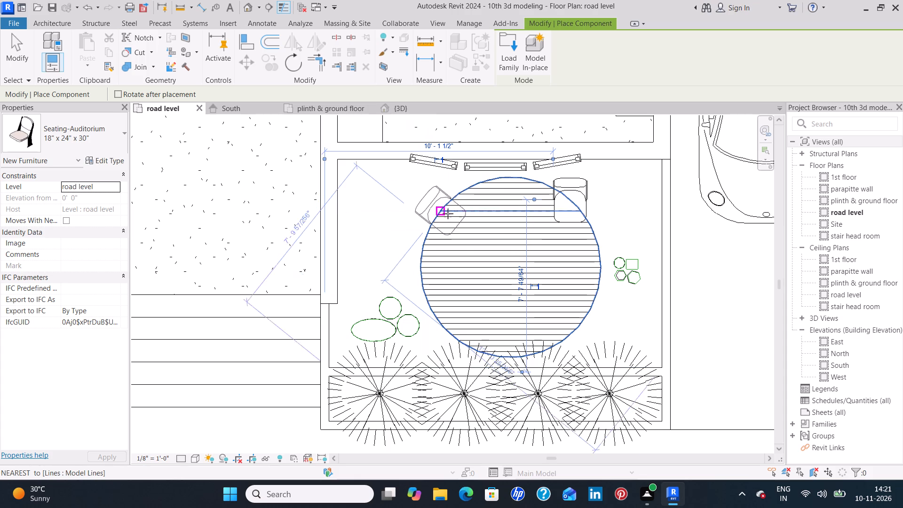
click(462, 227)
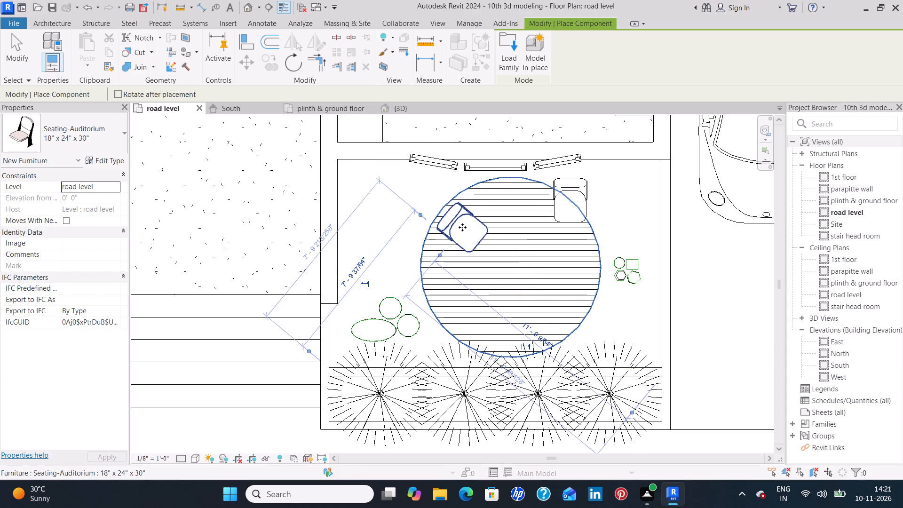
key(Escape)
key(Escape)
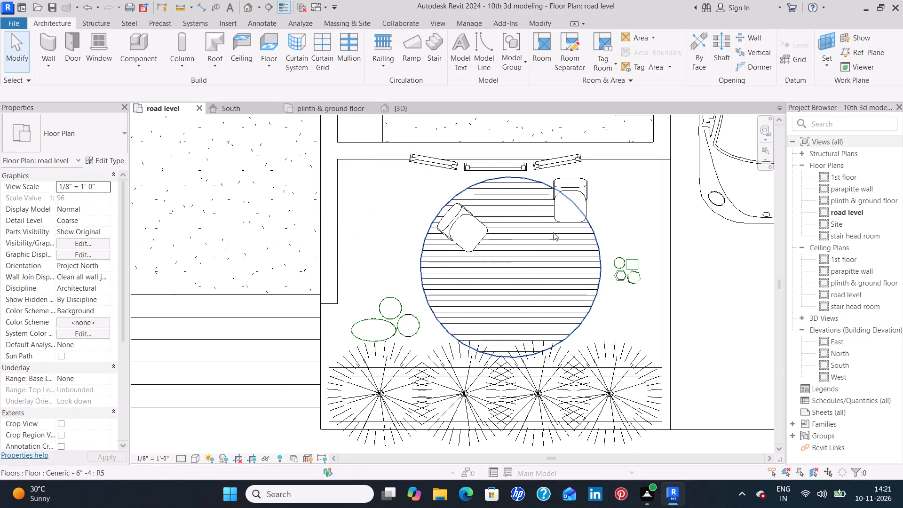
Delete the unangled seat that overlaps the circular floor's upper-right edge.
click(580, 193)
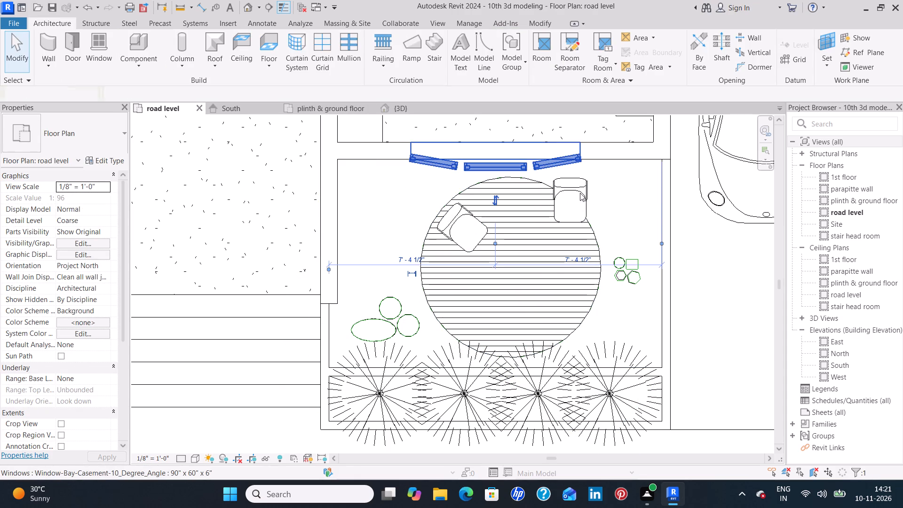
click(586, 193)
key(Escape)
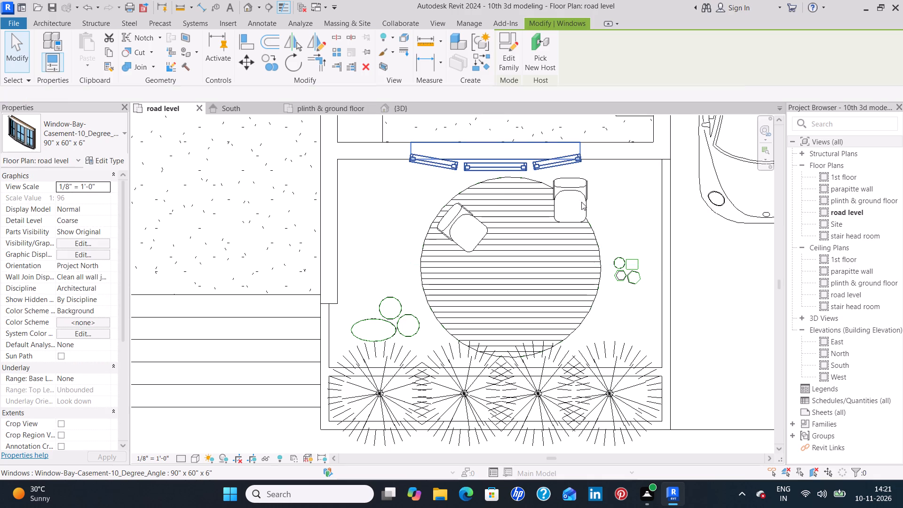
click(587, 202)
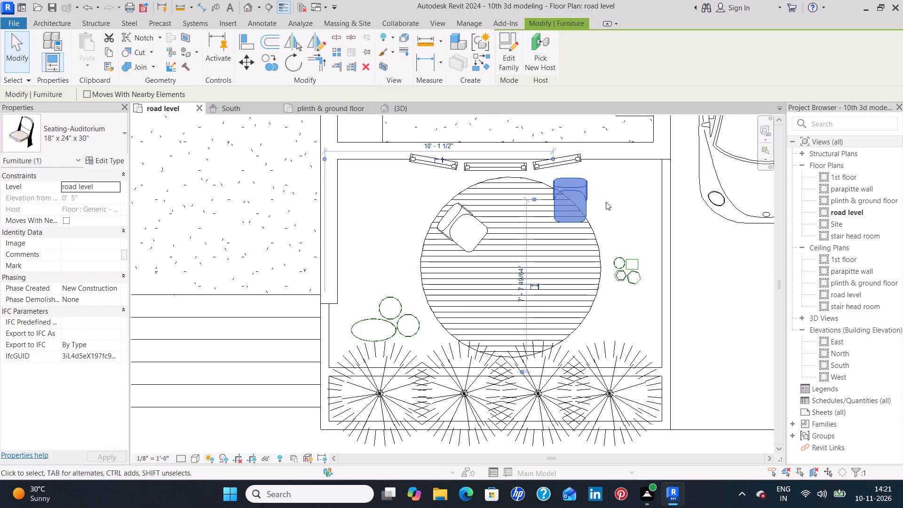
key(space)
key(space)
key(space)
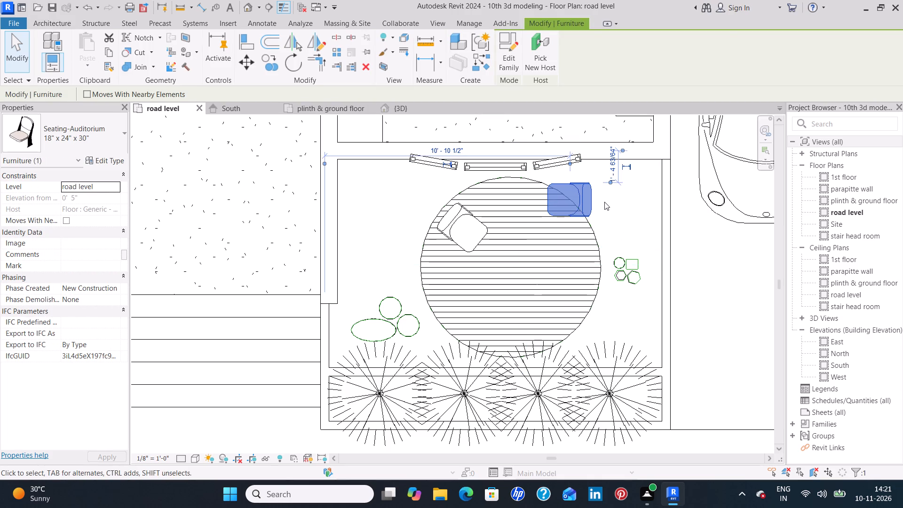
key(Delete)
Create a similar seat on the upper-right part of the circular floor, angled toward the centre to mirror the existing one.
click(465, 227)
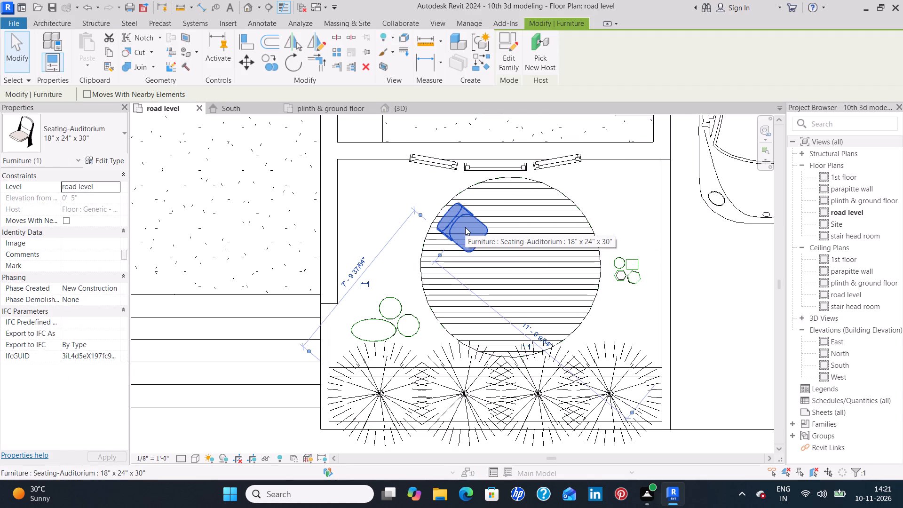
key(c)
key(s)
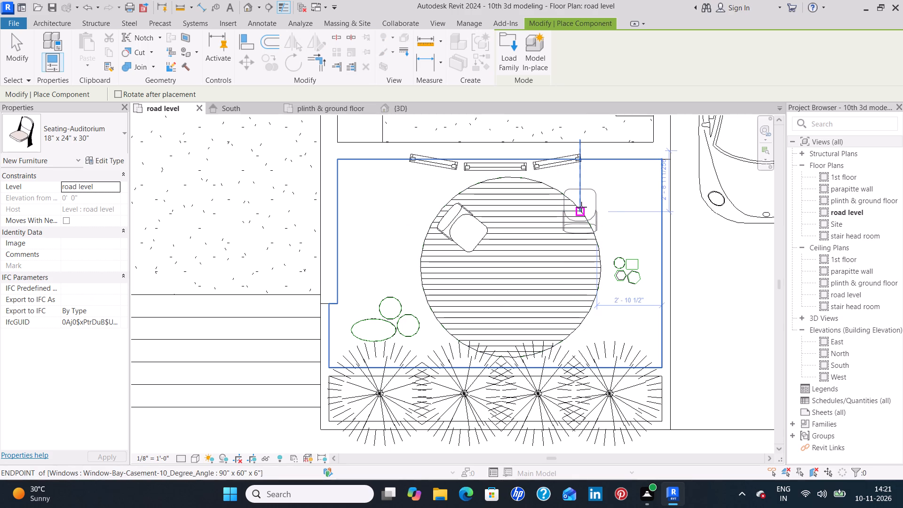
key(space)
key(space)
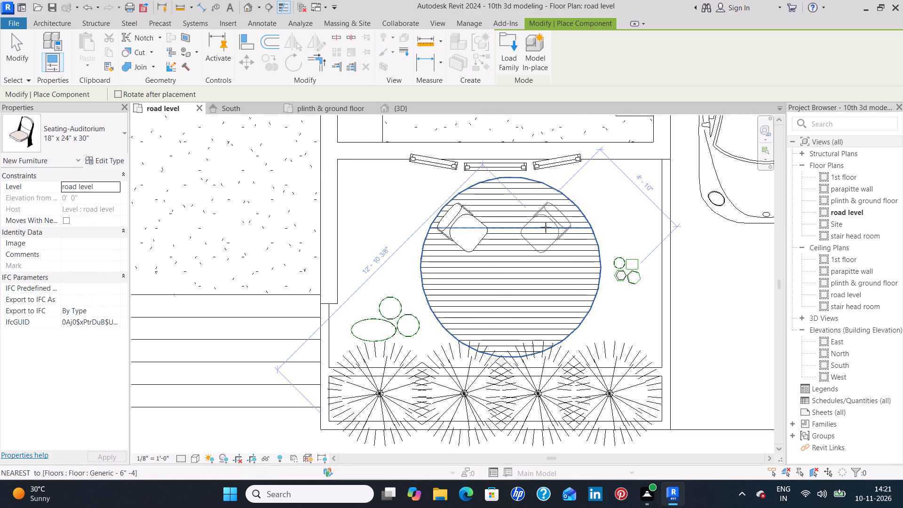
click(546, 227)
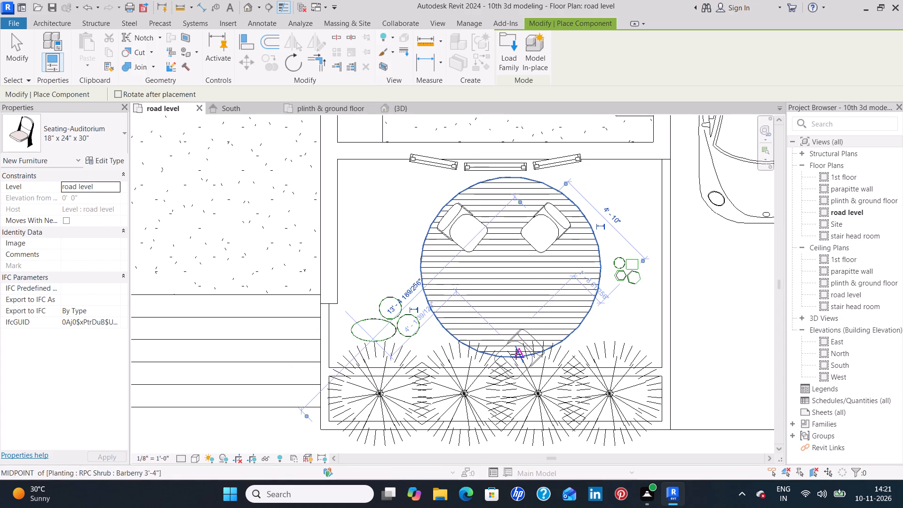
Place a third auditorium seat on the lower middle of the circular floor, facing the two angled seats.
key(space)
key(space)
key(space)
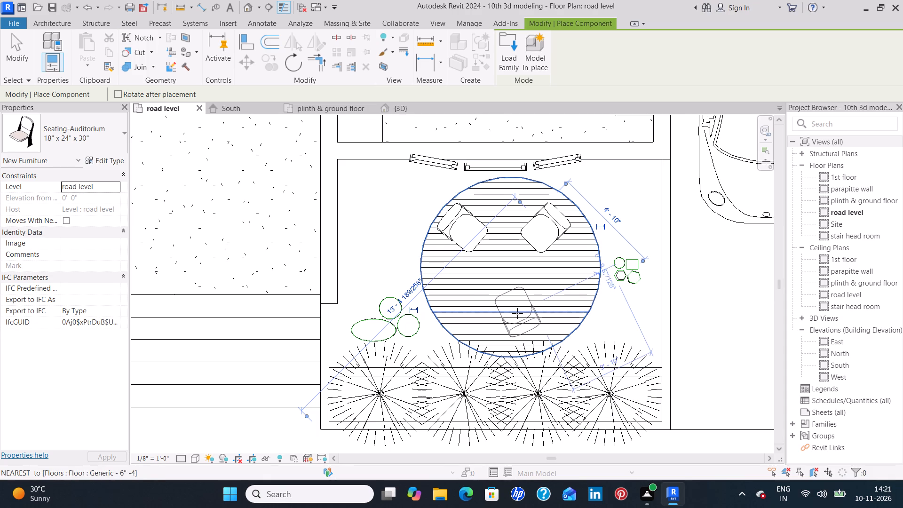
key(space)
key(space)
key(space)
key(space)
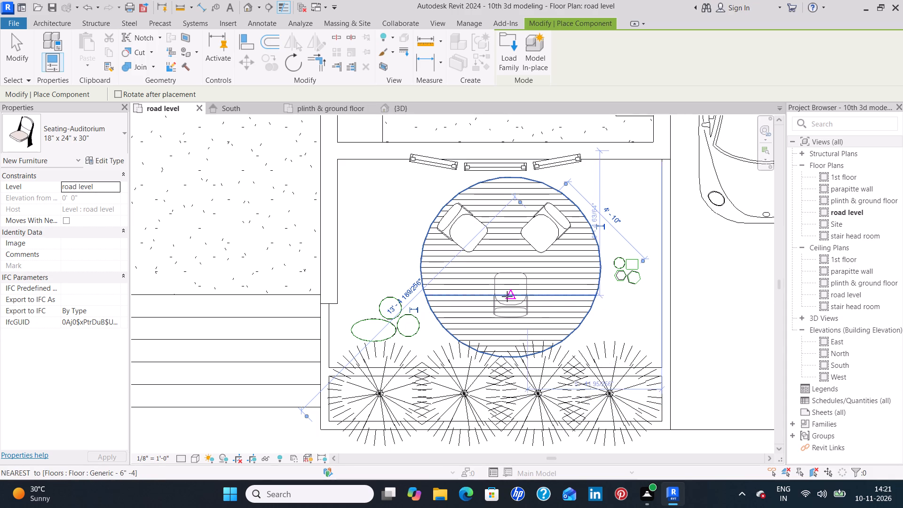
click(504, 297)
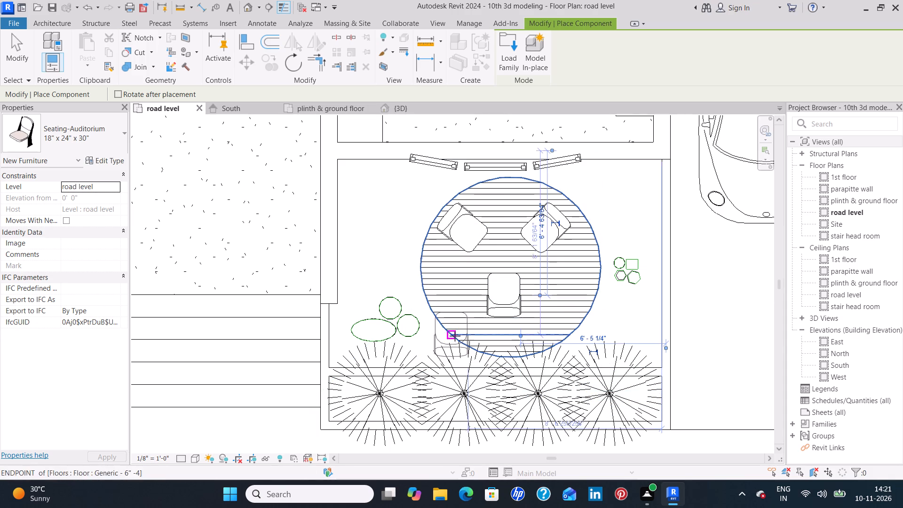
key(Escape)
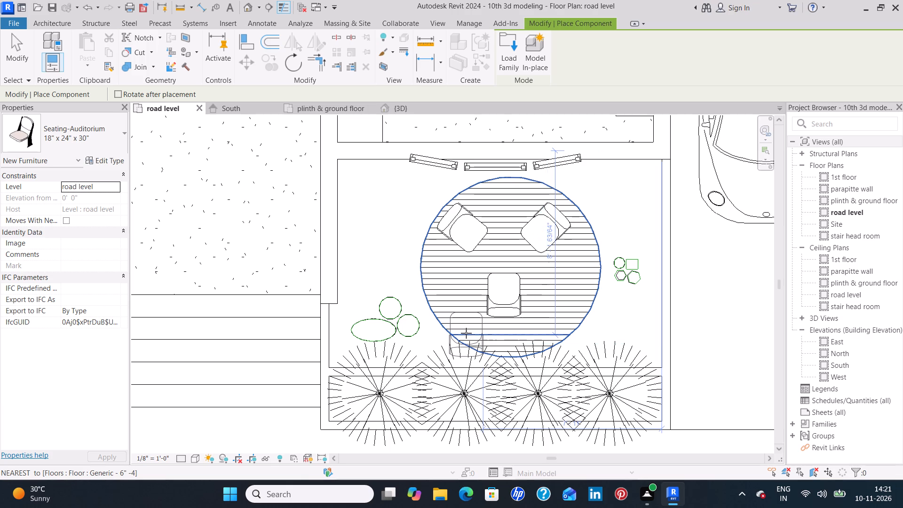
key(Escape)
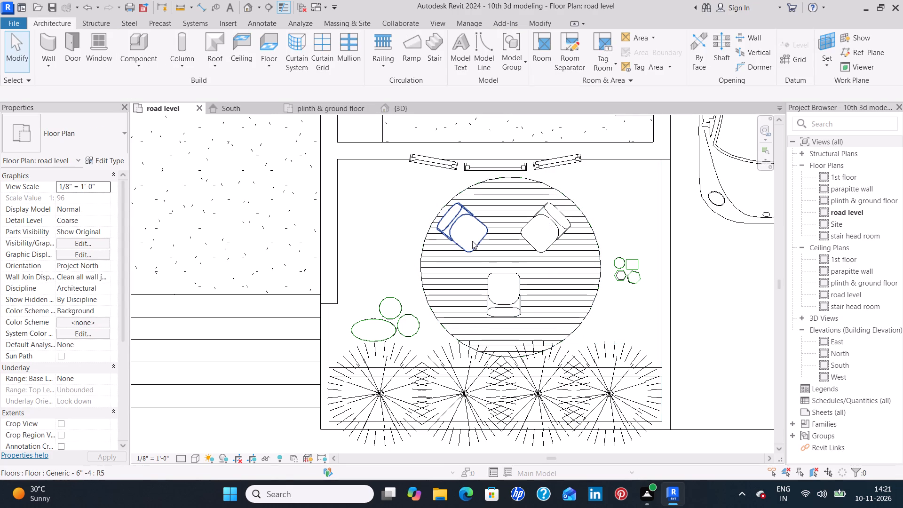
Nudge the third seat about 11 inches toward the shrub row and 4 inches toward the parked car.
click(467, 238)
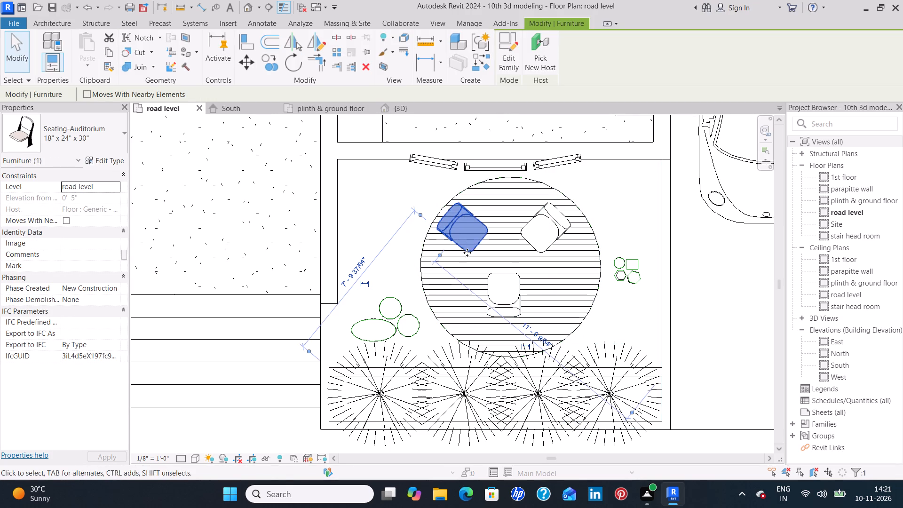
key(Escape)
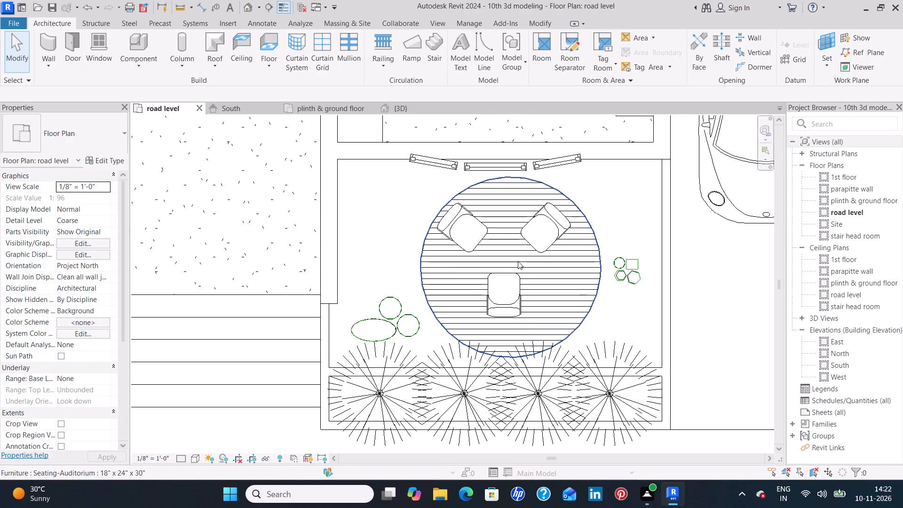
click(508, 301)
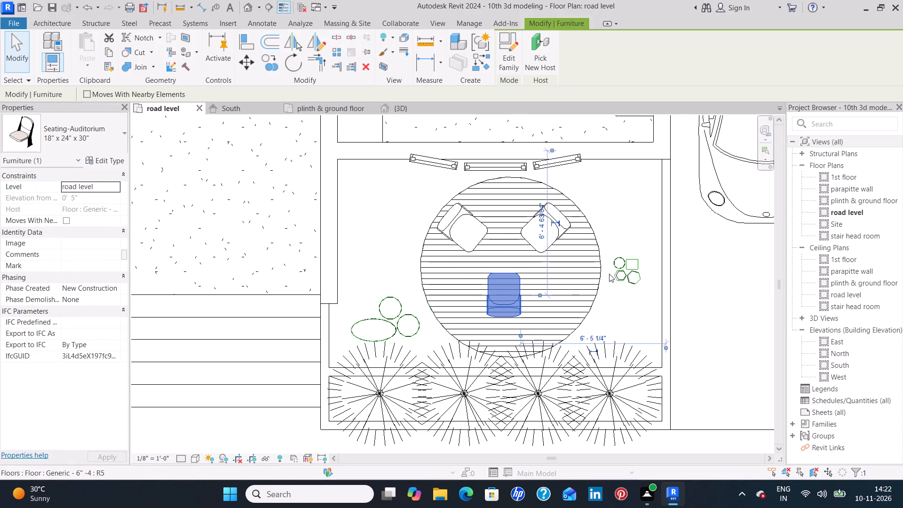
key(Down)
key(Down)
key(Down)
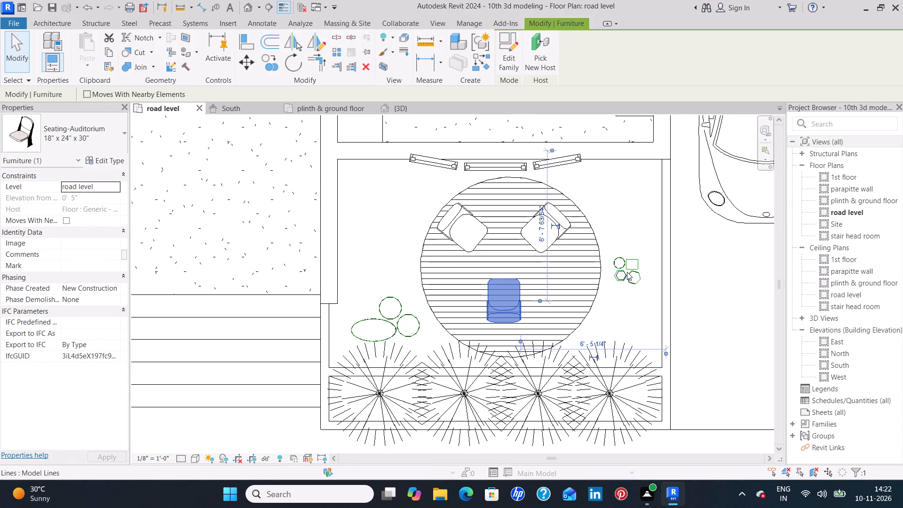
key(Down)
key(Down)
key(Down)
key(Down)
key(Down)
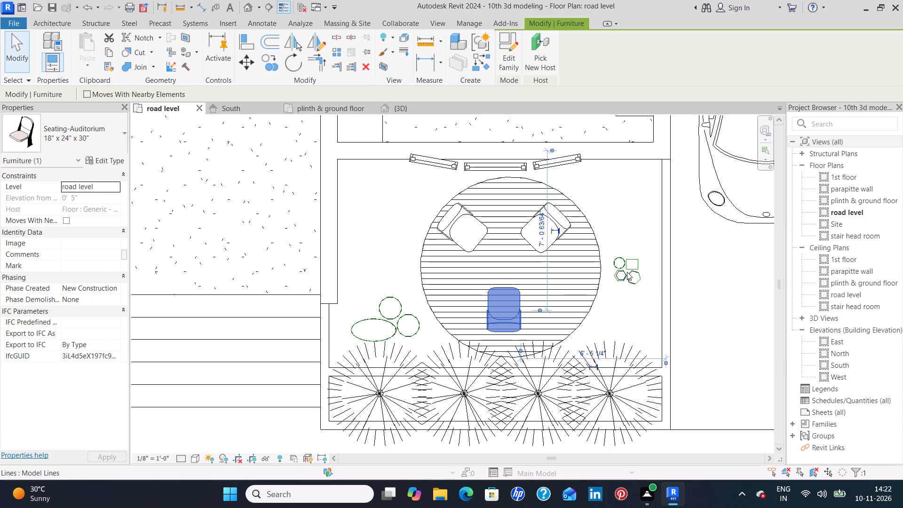
key(Right)
key(Right)
key(Right)
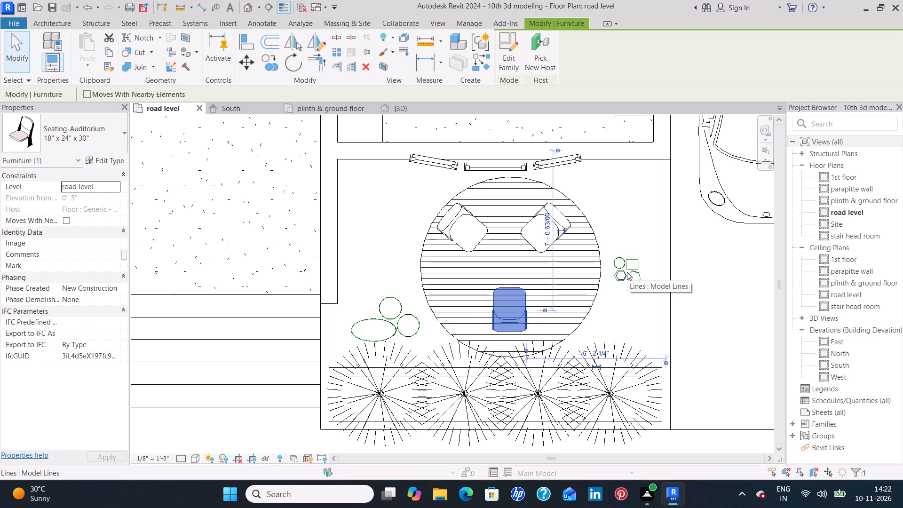
key(Down)
key(Up)
key(Down)
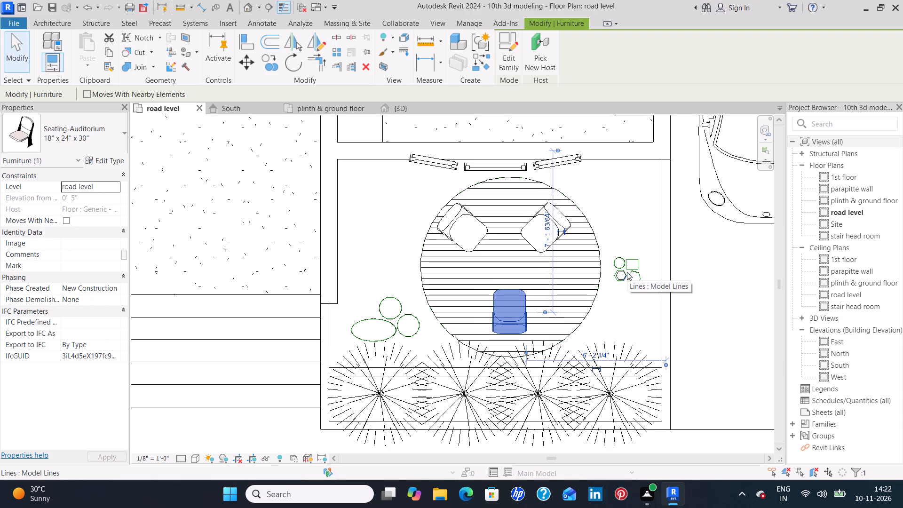
key(Down)
key(Down)
key(Right)
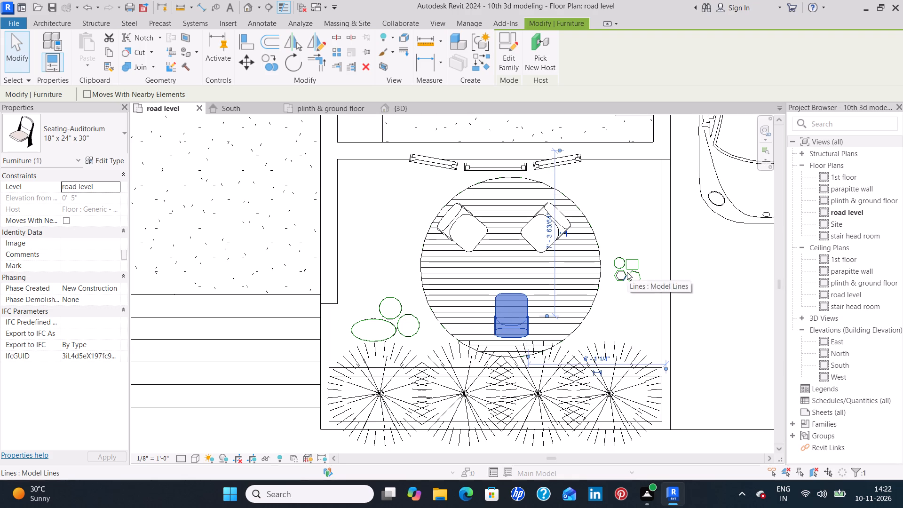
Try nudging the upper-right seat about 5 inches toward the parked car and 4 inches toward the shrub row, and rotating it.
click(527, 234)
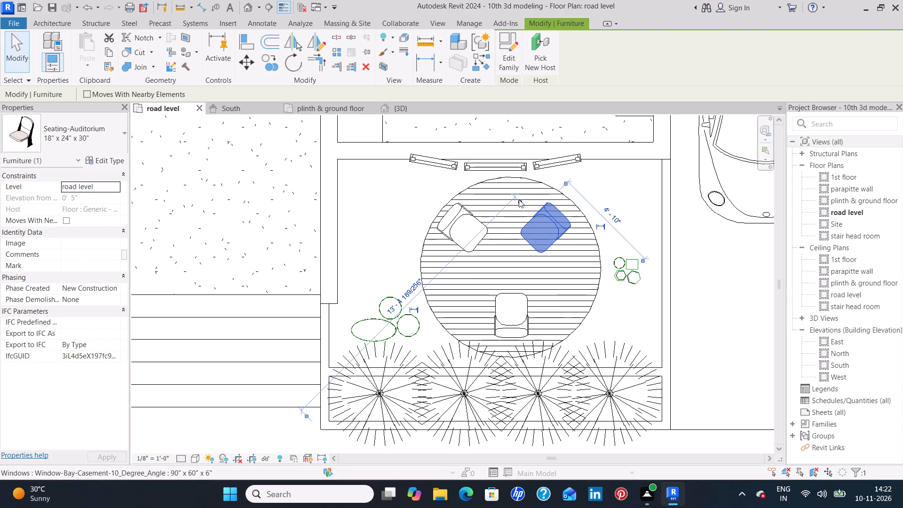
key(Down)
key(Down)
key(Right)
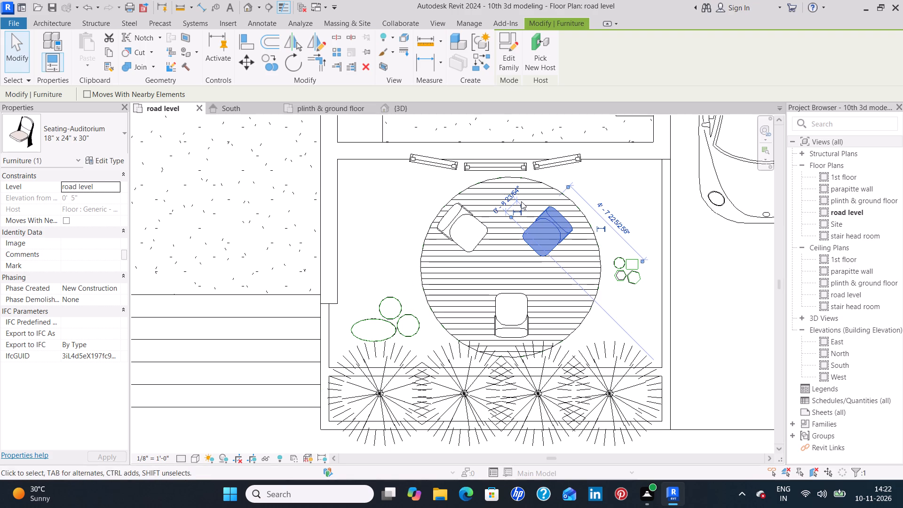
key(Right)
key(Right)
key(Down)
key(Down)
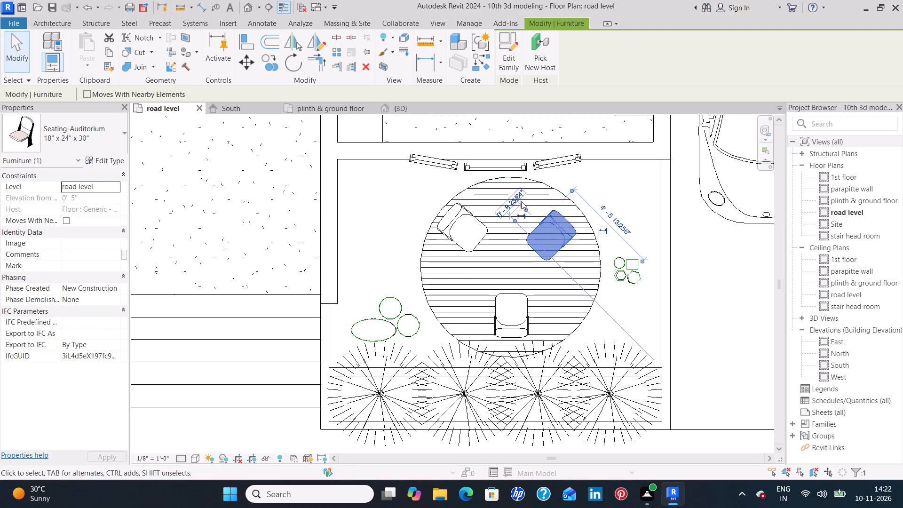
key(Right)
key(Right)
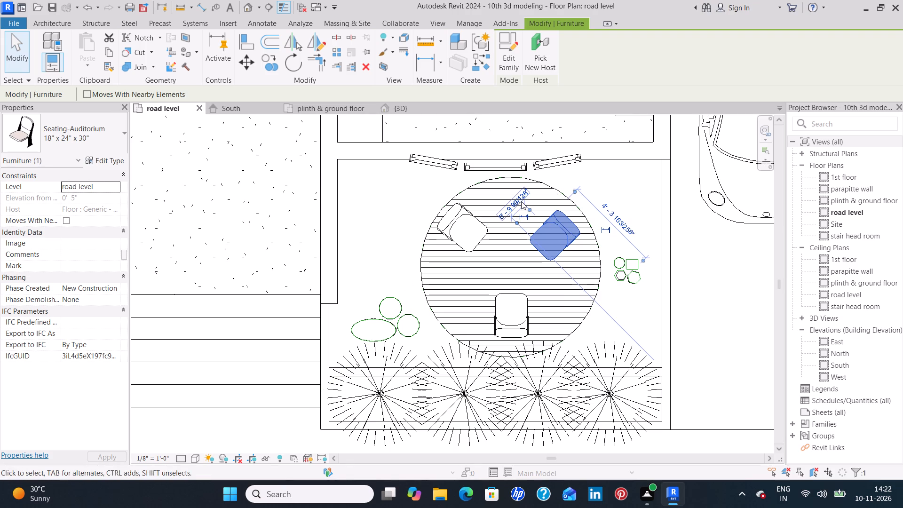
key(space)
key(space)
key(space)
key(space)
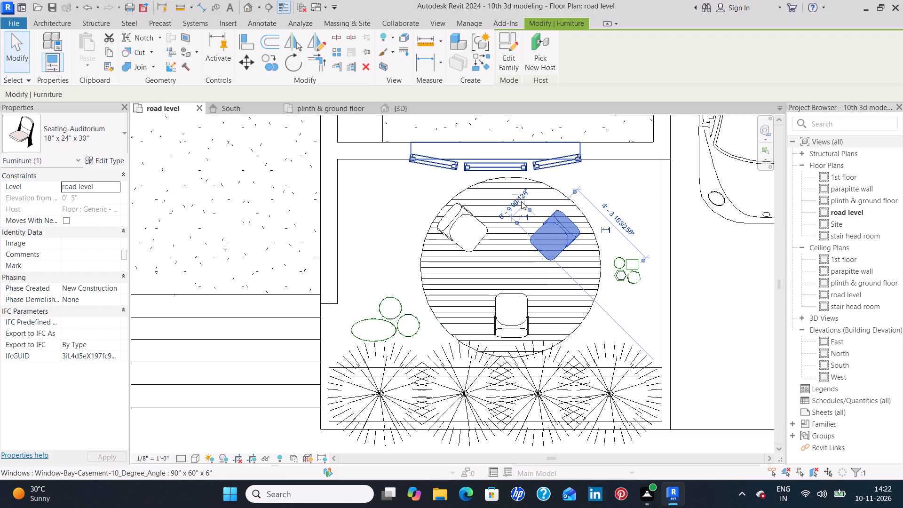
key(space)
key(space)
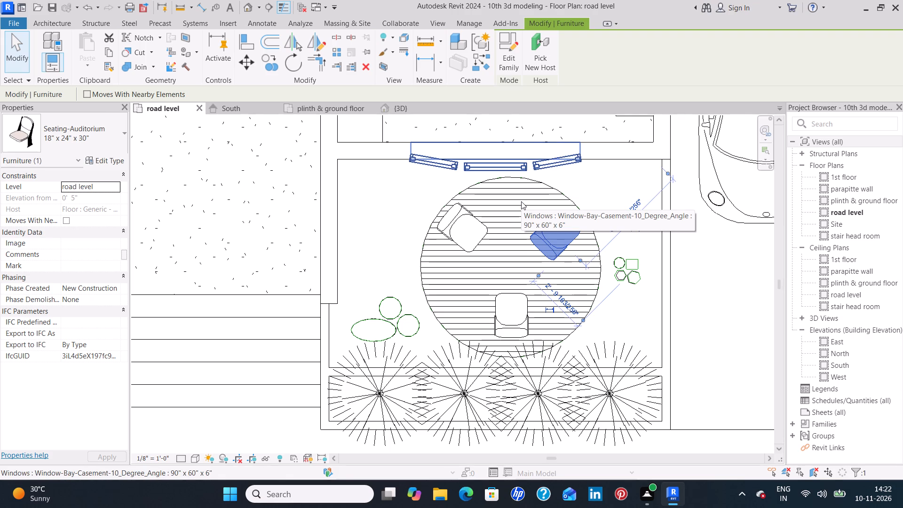
Replace the upper-right seat with a new auditorium seat on the circular floor, angled toward the centre to mirror the upper-left one.
key(Delete)
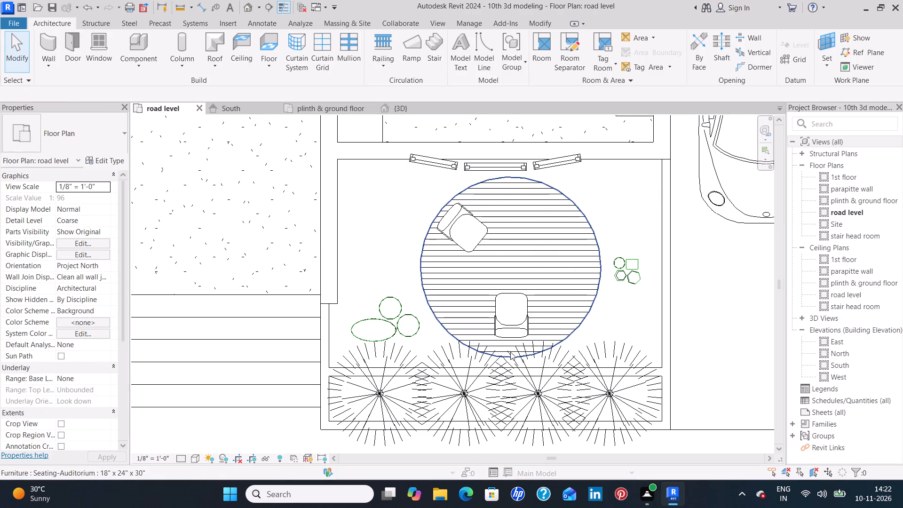
click(511, 329)
text(cs)
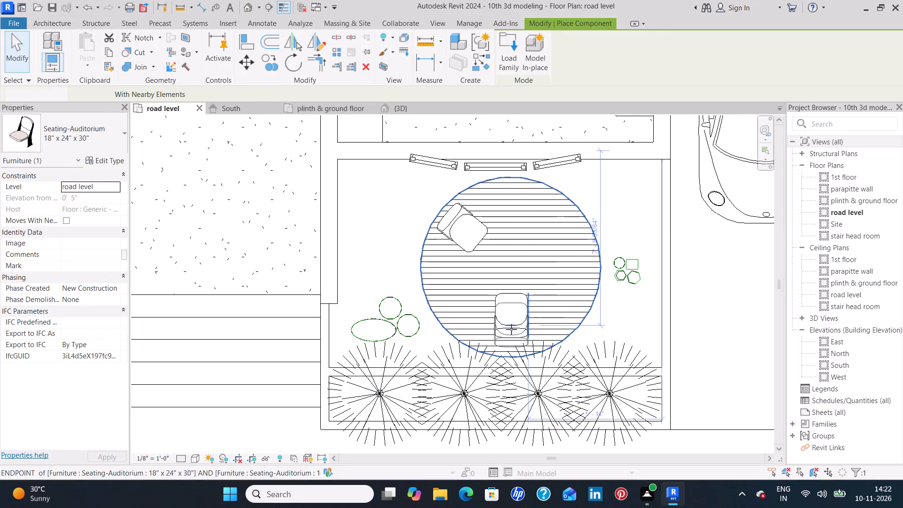
key(space)
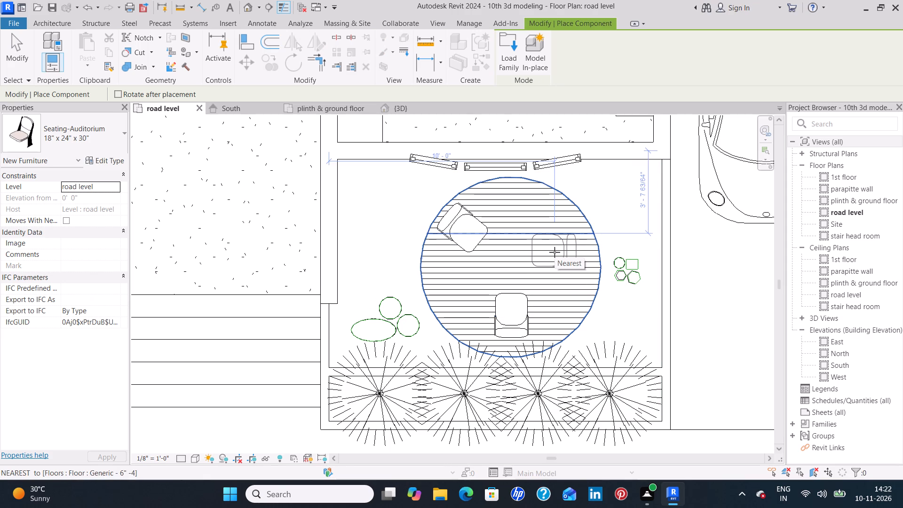
key(space)
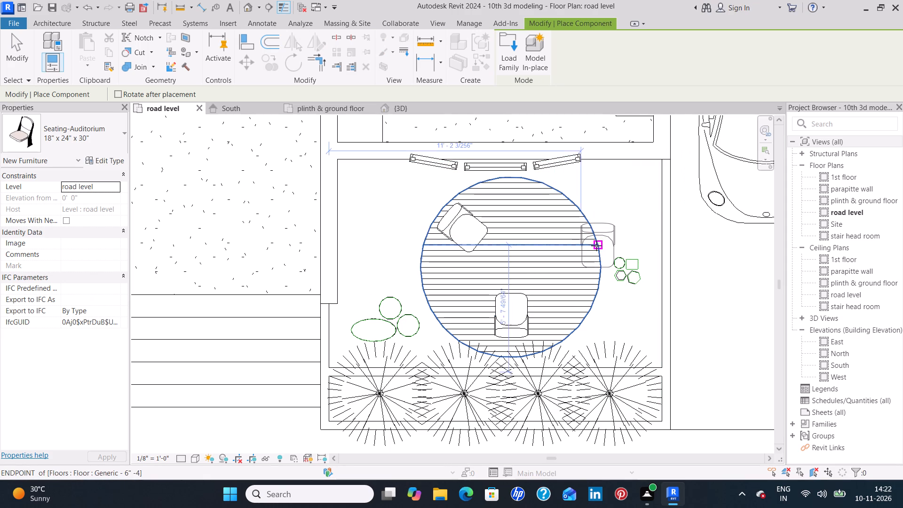
key(space)
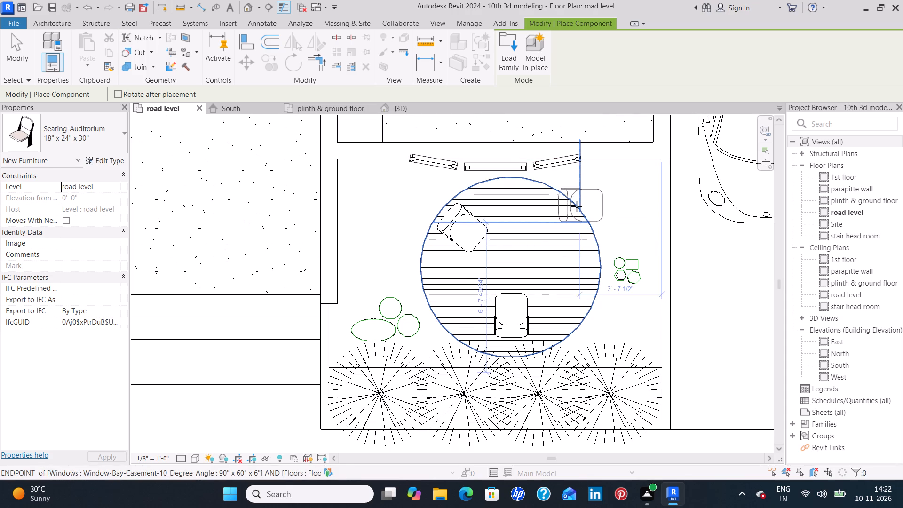
key(space)
key(space)
key(space)
key(space)
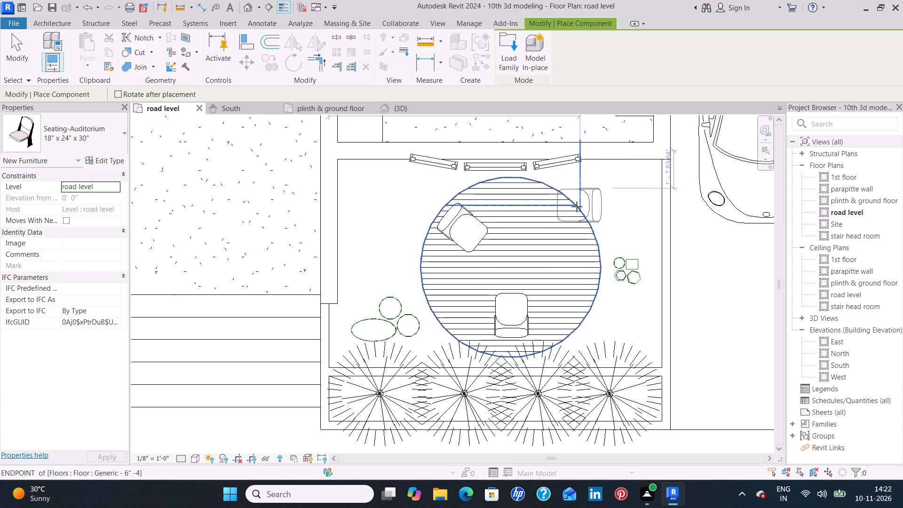
key(space)
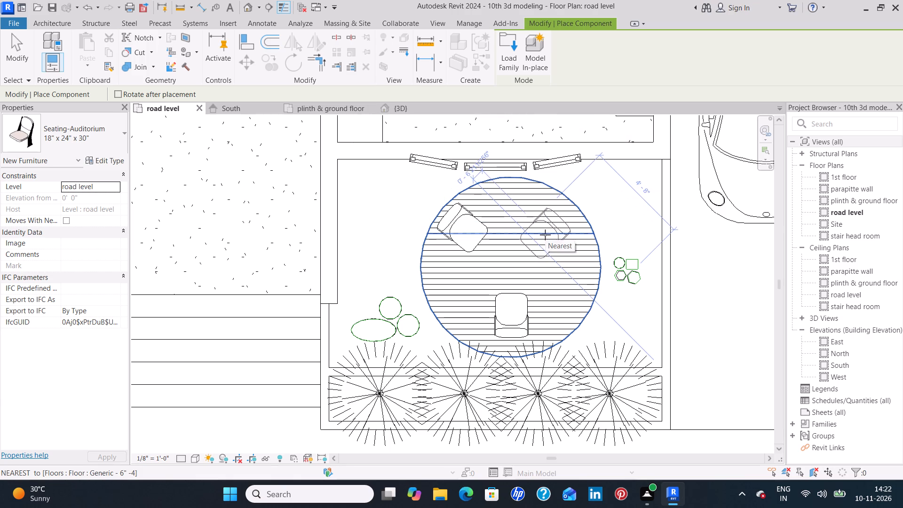
click(557, 230)
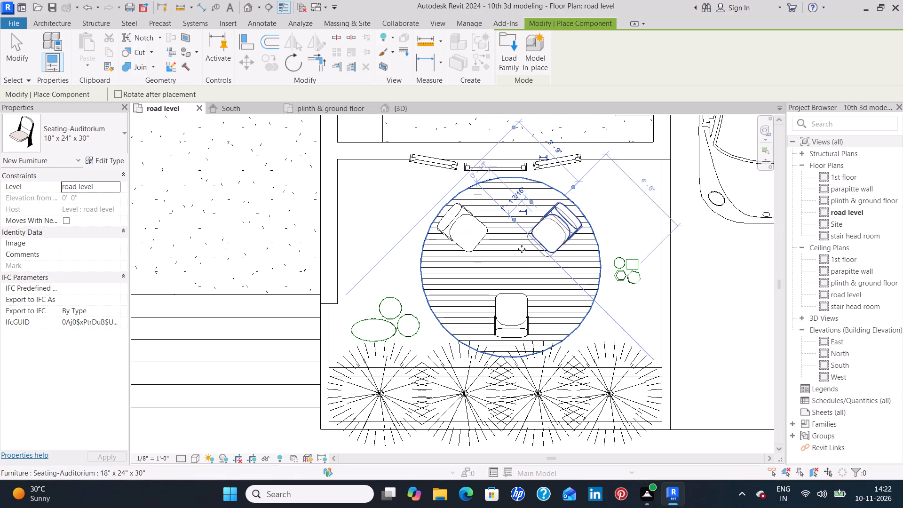
key(Escape)
key(Escape)
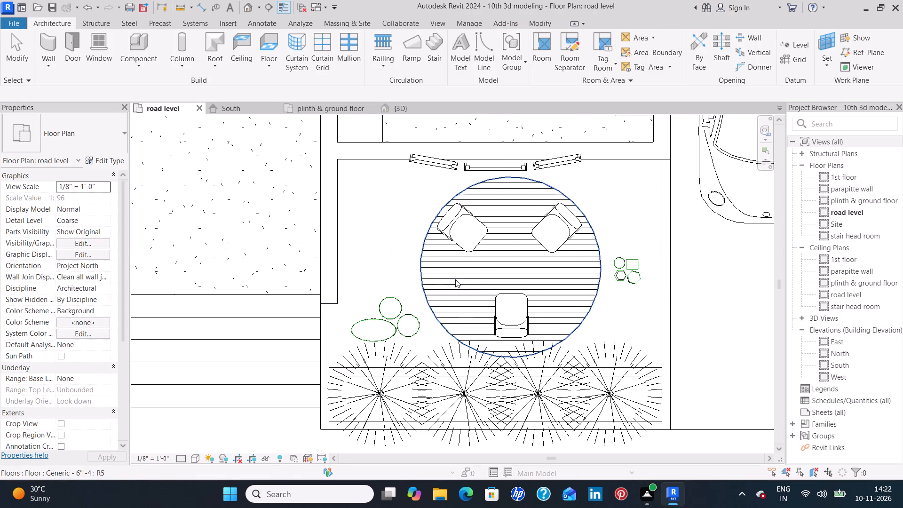
Nudge the lower-middle seat 2 inches toward the shrub row.
click(471, 241)
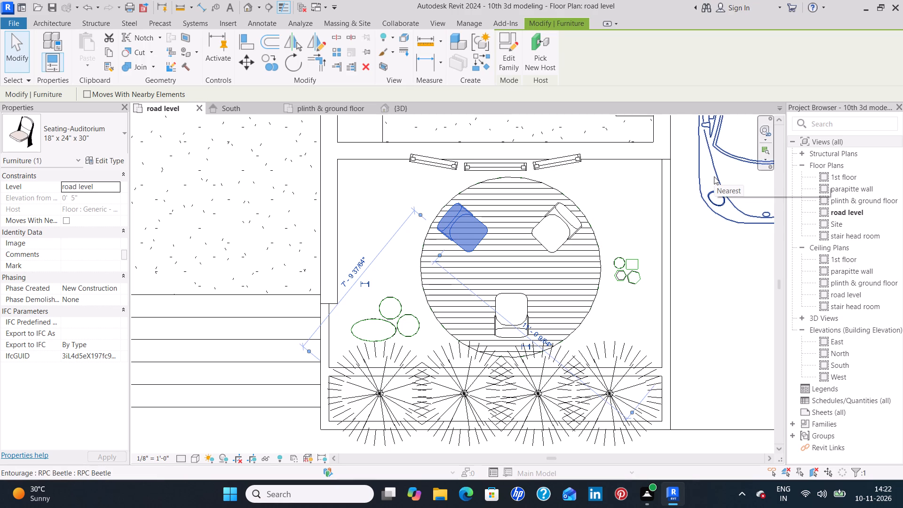
click(630, 183)
click(510, 311)
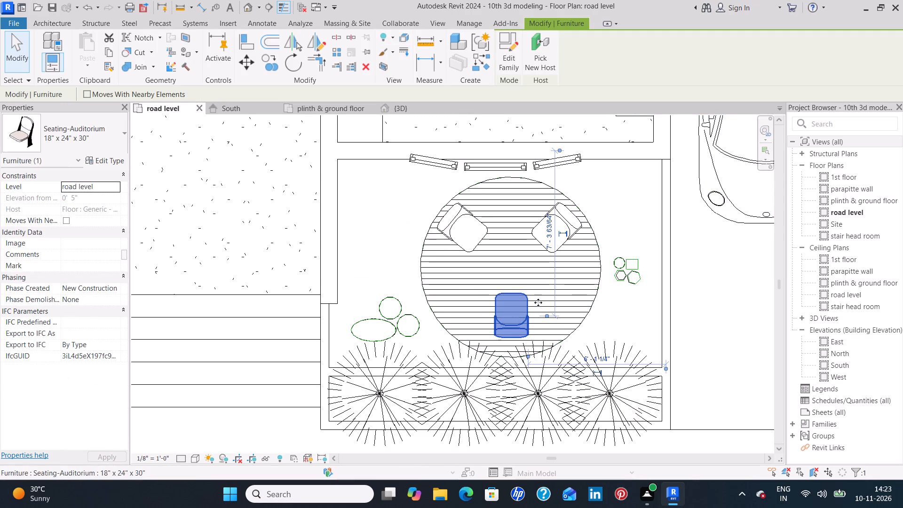
key(Down)
key(Down)
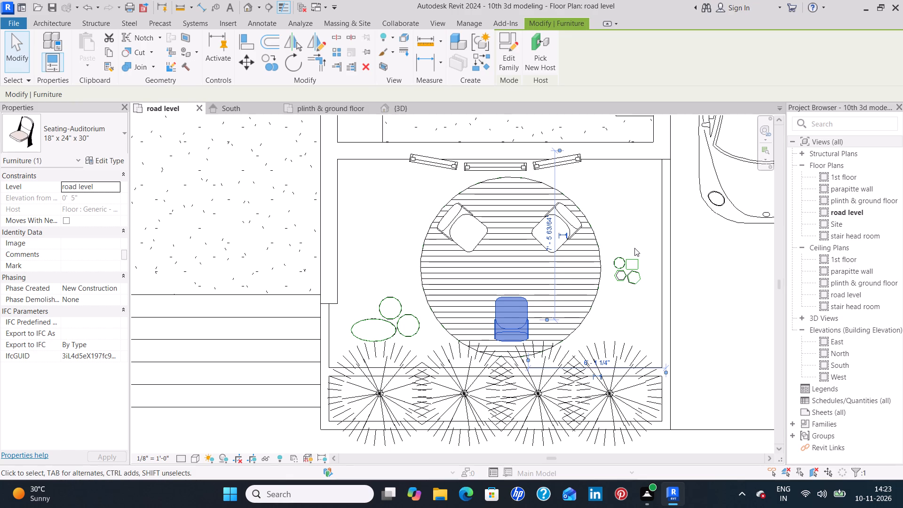
click(624, 224)
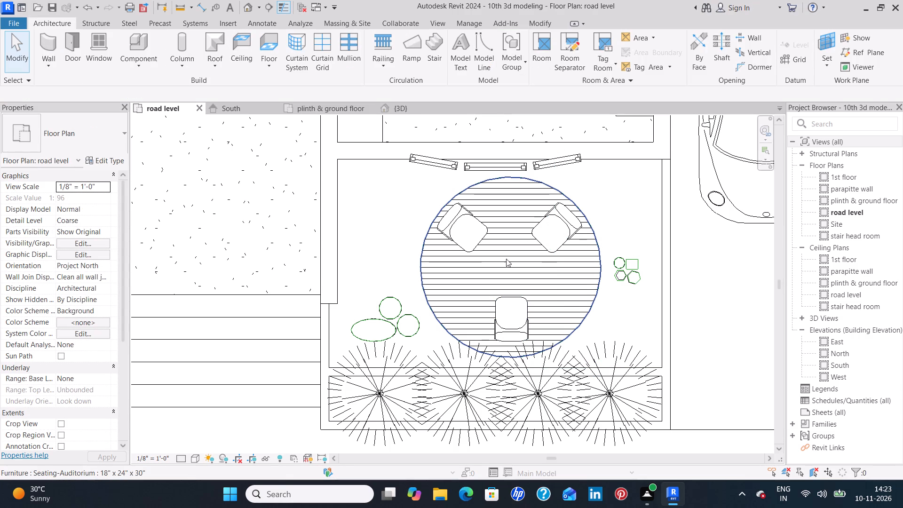
Nudge the upper-left seat 1 inch toward the parked car and 1 inch toward the shrub row.
click(473, 250)
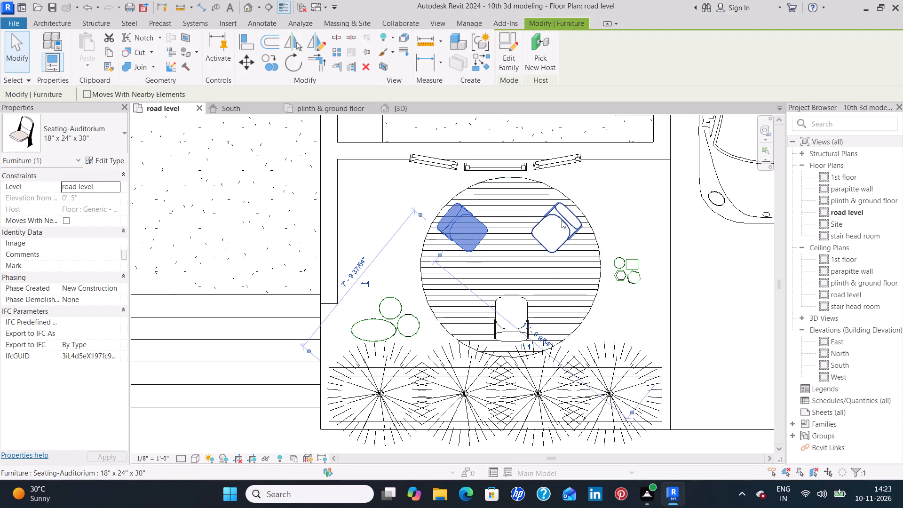
key(Right)
key(Down)
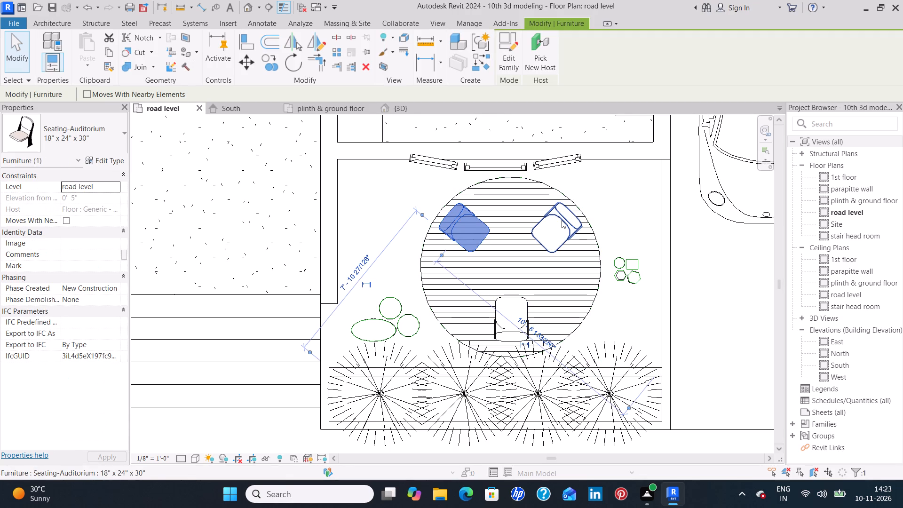
click(613, 205)
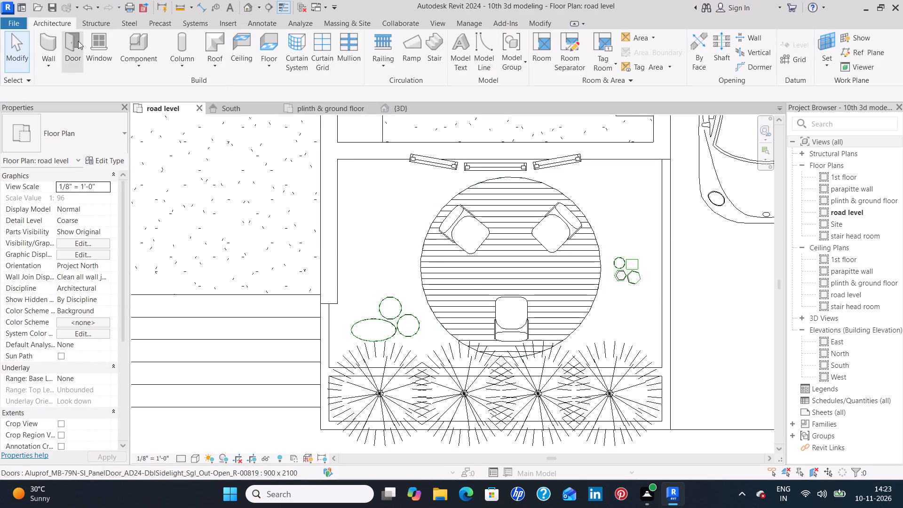
Load the Table-Trio End furniture family from the library's Tables folder for component placement.
click(136, 41)
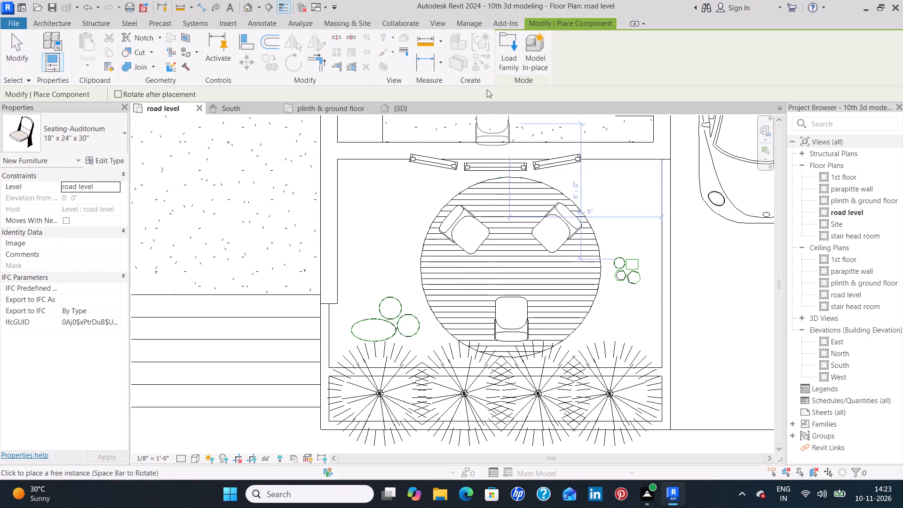
click(514, 64)
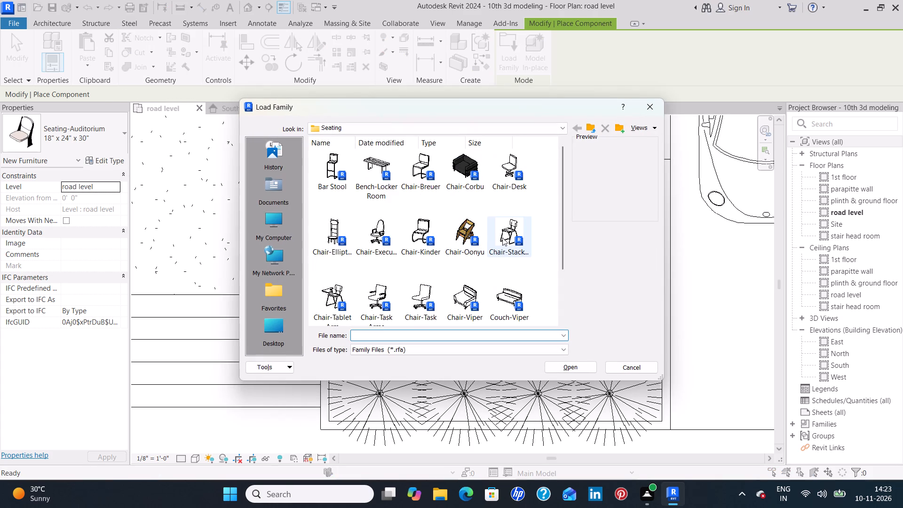
scroll(500, 236, down, 4)
scroll(500, 236, up, 3)
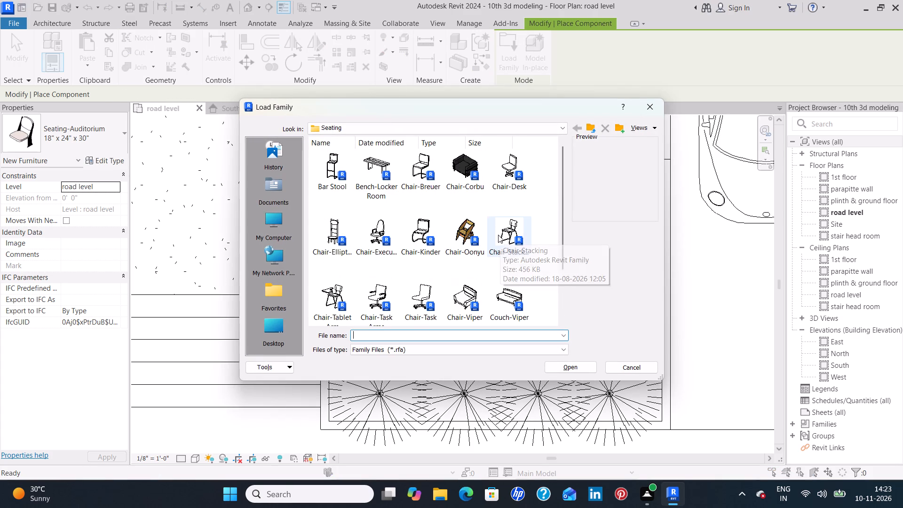
scroll(491, 224, down, 4)
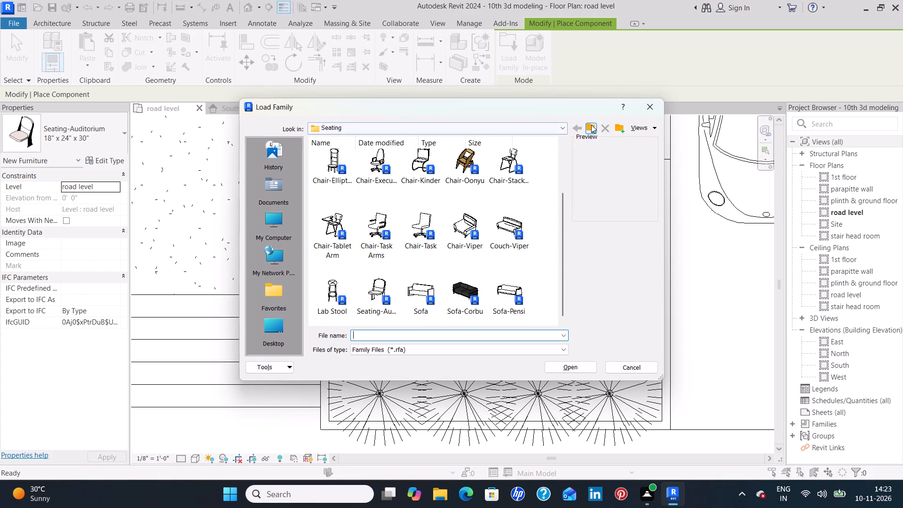
click(591, 125)
double_click(458, 162)
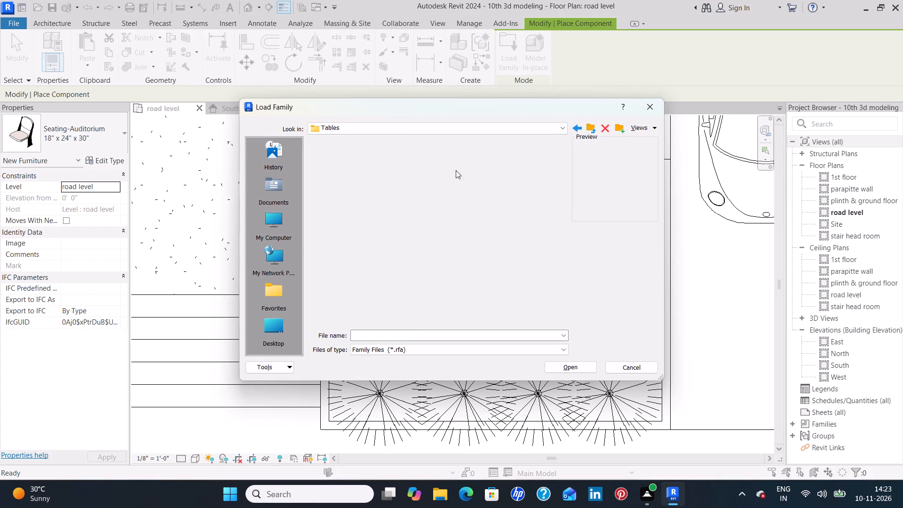
scroll(473, 271, down, 3)
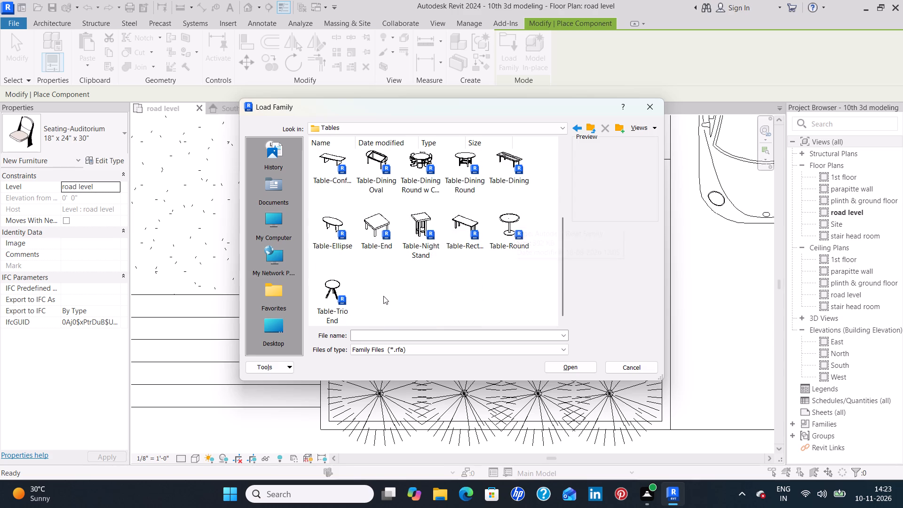
click(329, 284)
click(560, 369)
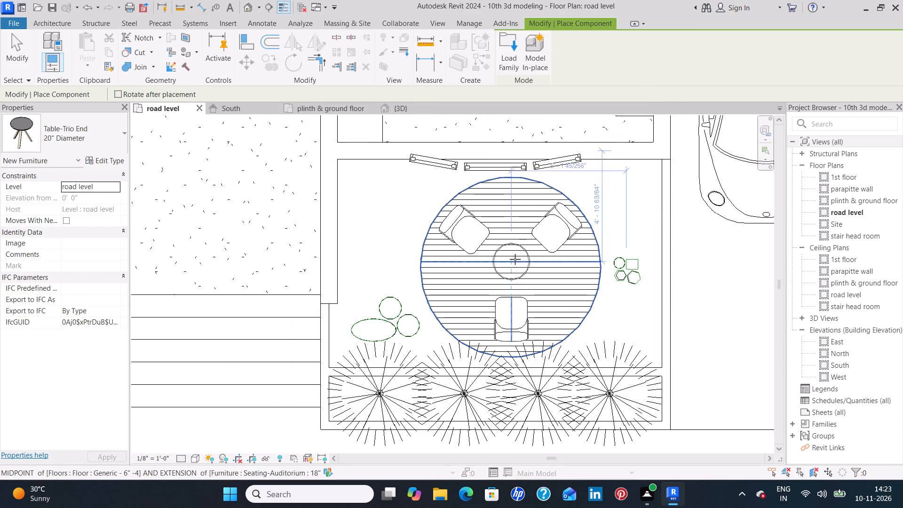
Place one 20" diameter Table-Trio End at the centre of the circular floor, between the three seats.
click(516, 262)
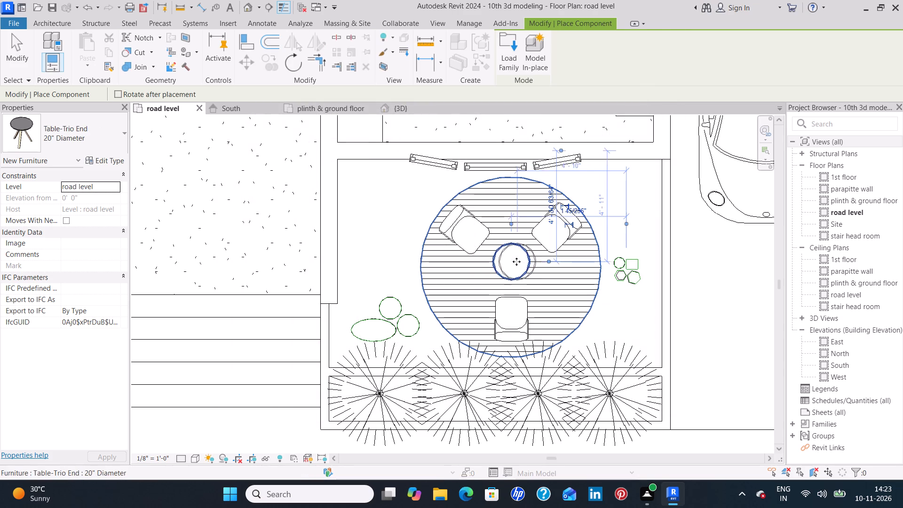
key(Escape)
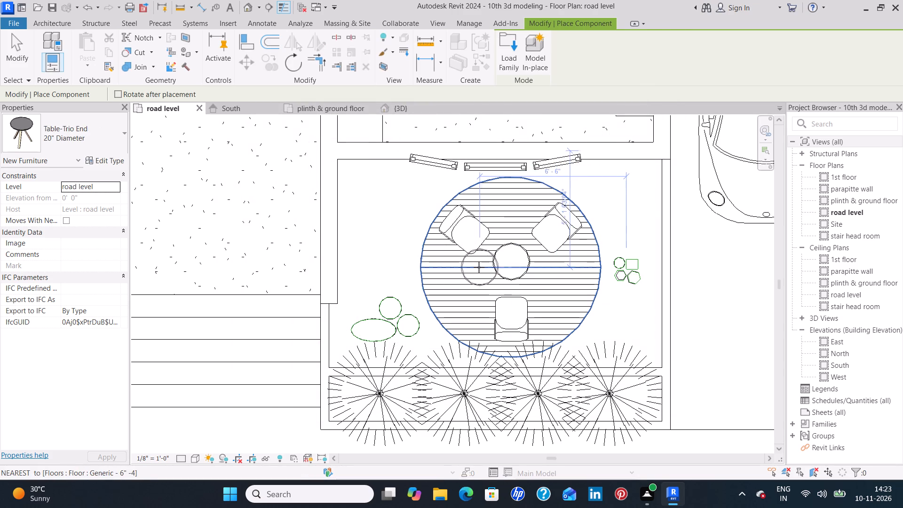
key(Escape)
Review the type properties of the Table-Trio End table at the centre of the circular floor.
click(499, 265)
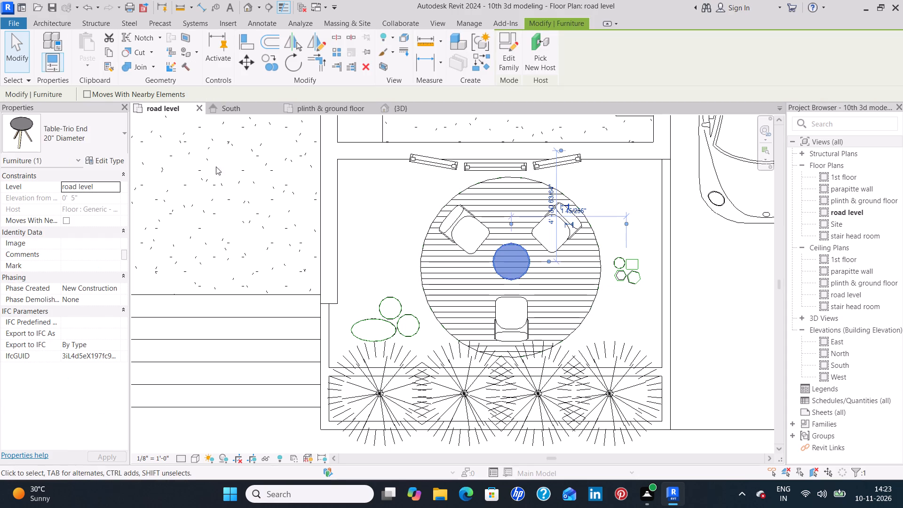
click(116, 159)
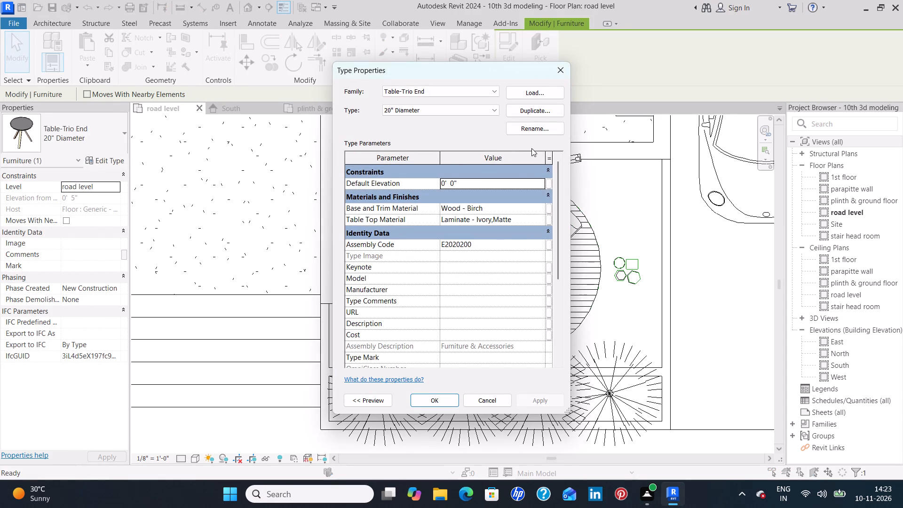
scroll(484, 207, down, 4)
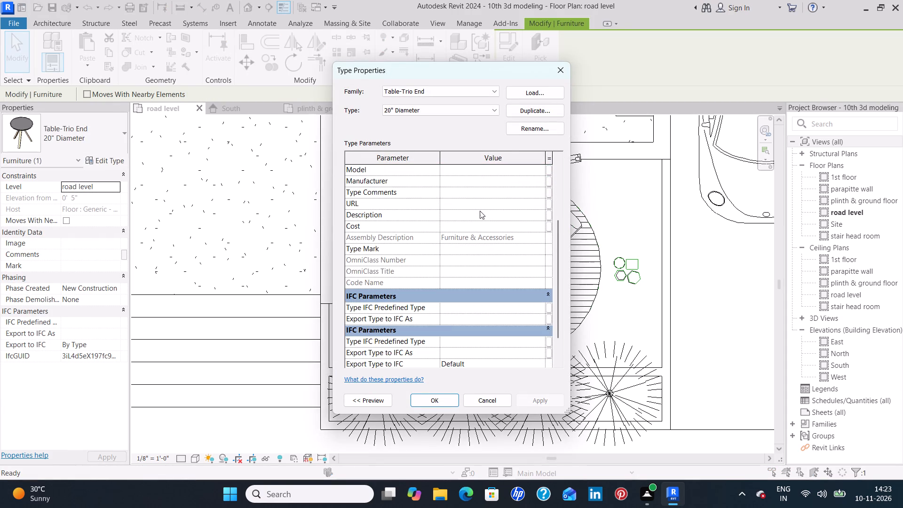
scroll(475, 221, up, 4)
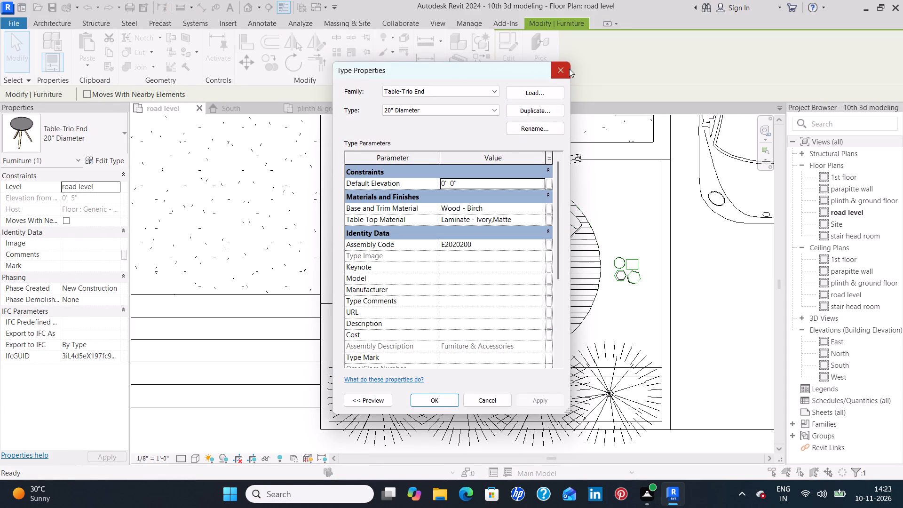
click(562, 71)
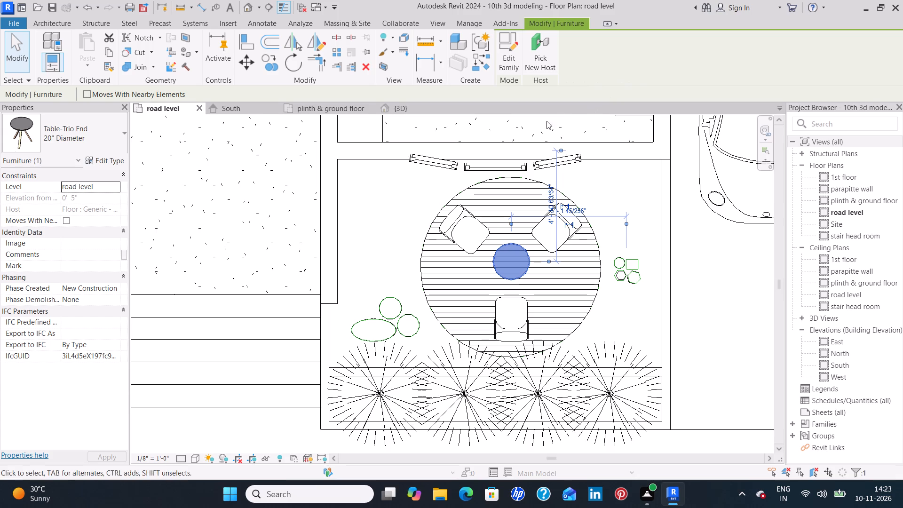
click(683, 71)
click(684, 241)
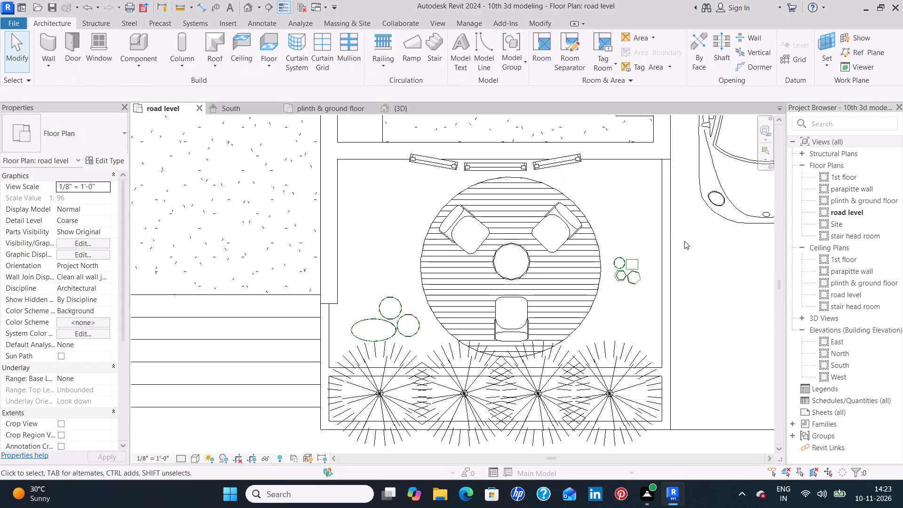
Examine the circular seating area, its central table and the surrounding front garden in the 3D view from several angles.
scroll(684, 240, down, 4)
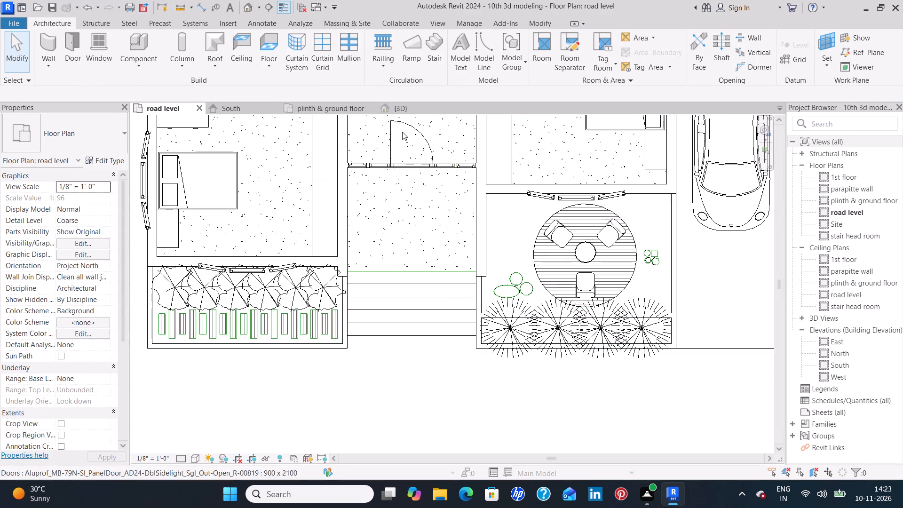
click(424, 104)
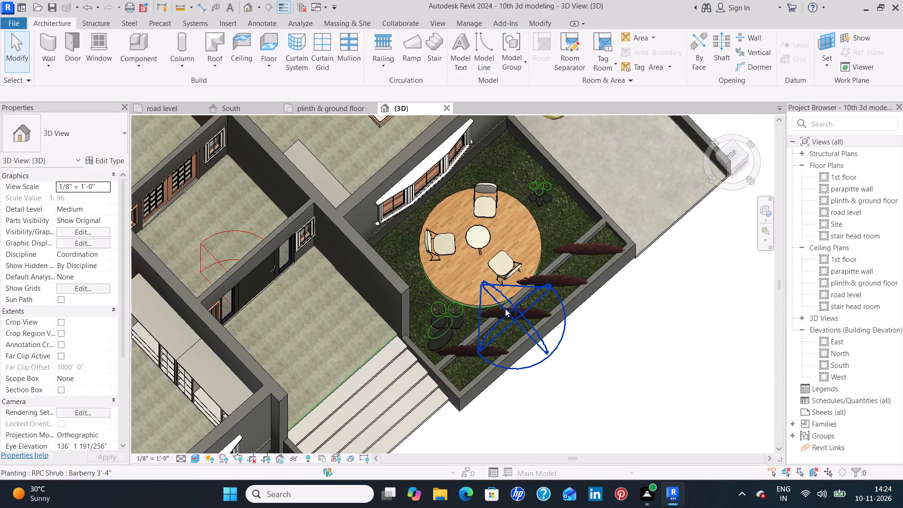
shift+middle_drag(462, 305, 486, 275)
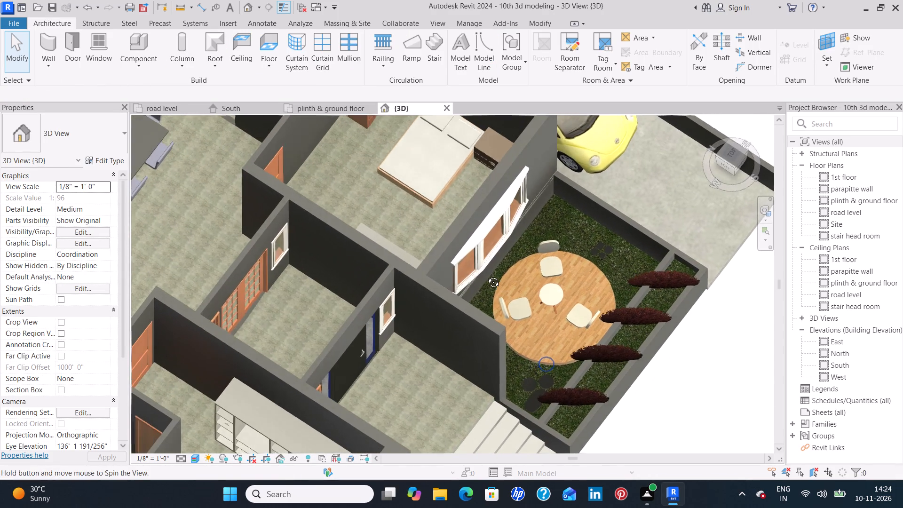
shift+middle_drag(486, 275, 486, 275)
middle_drag(539, 315, 542, 228)
shift+middle_drag(547, 249, 547, 222)
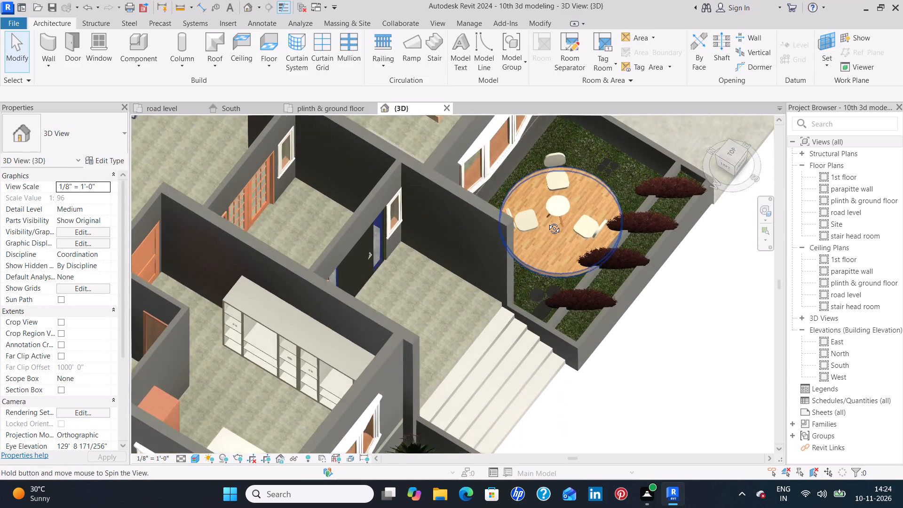
shift+middle_drag(547, 222, 547, 218)
shift+middle_drag(547, 202, 545, 183)
shift+middle_drag(543, 230, 544, 175)
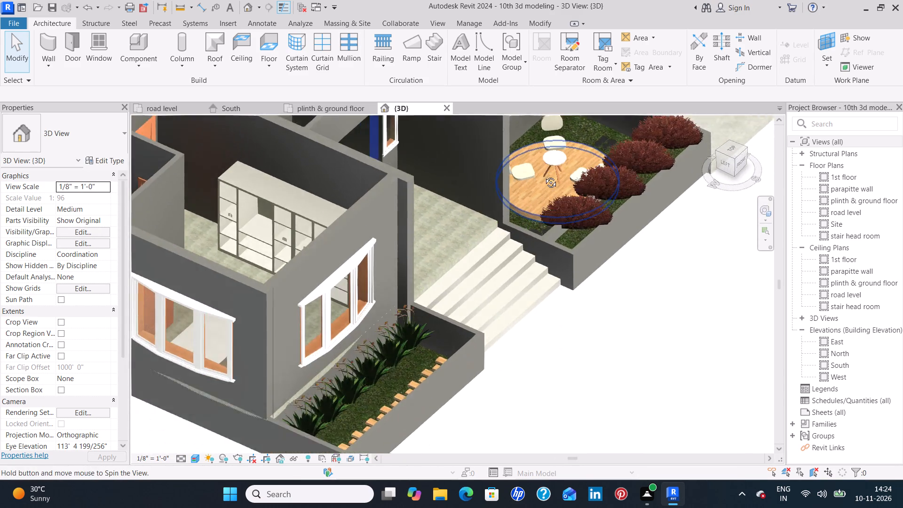
shift+middle_drag(544, 175, 544, 127)
middle_drag(544, 130, 528, 308)
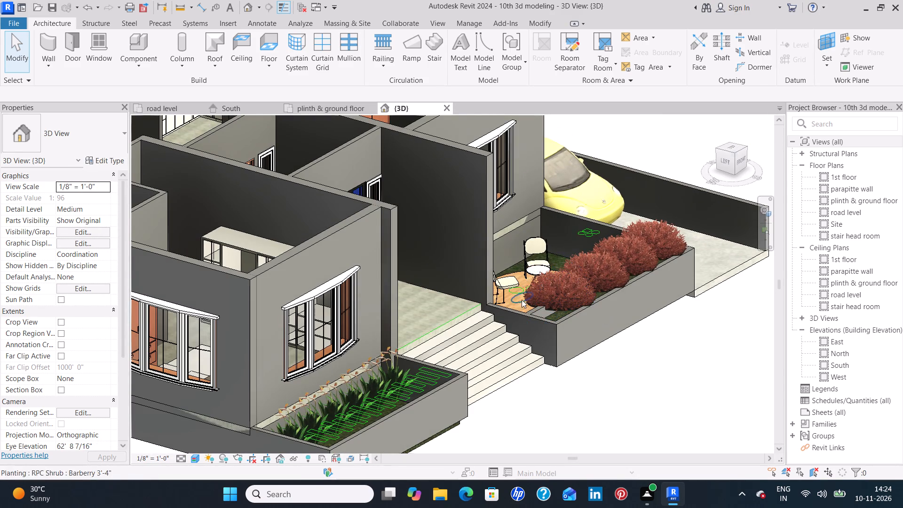
shift+middle_drag(526, 276, 572, 285)
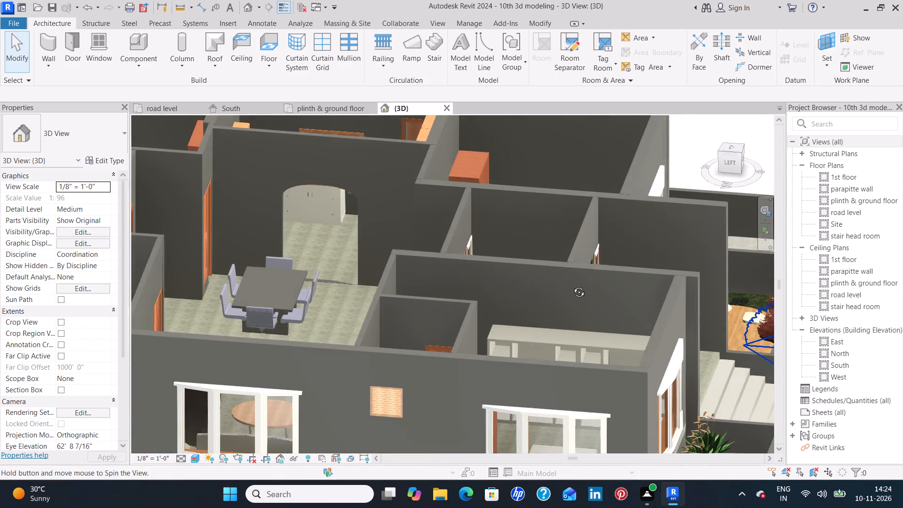
shift+middle_drag(572, 285, 555, 287)
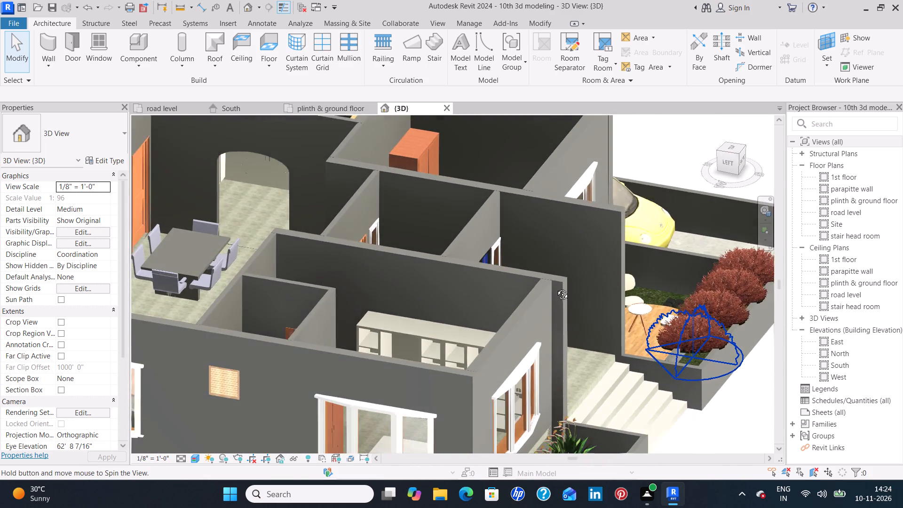
shift+middle_drag(555, 287, 557, 285)
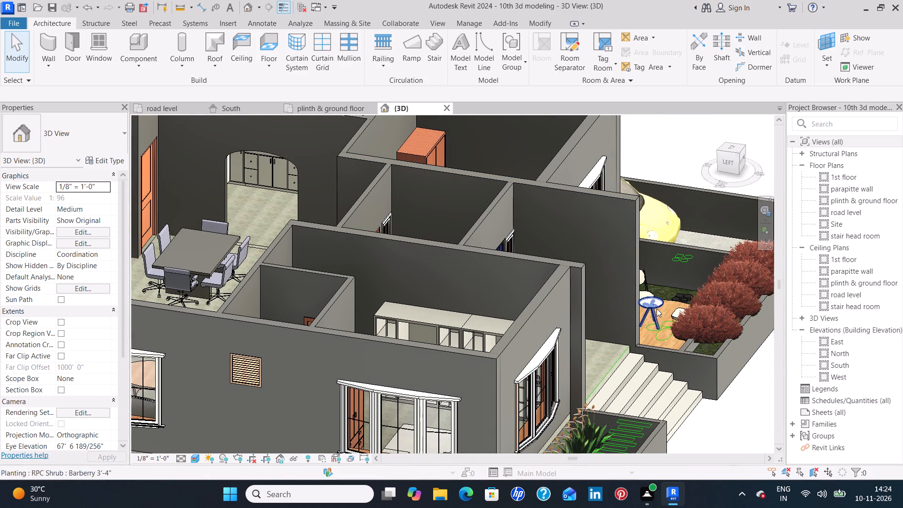
shift+middle_drag(672, 265, 629, 347)
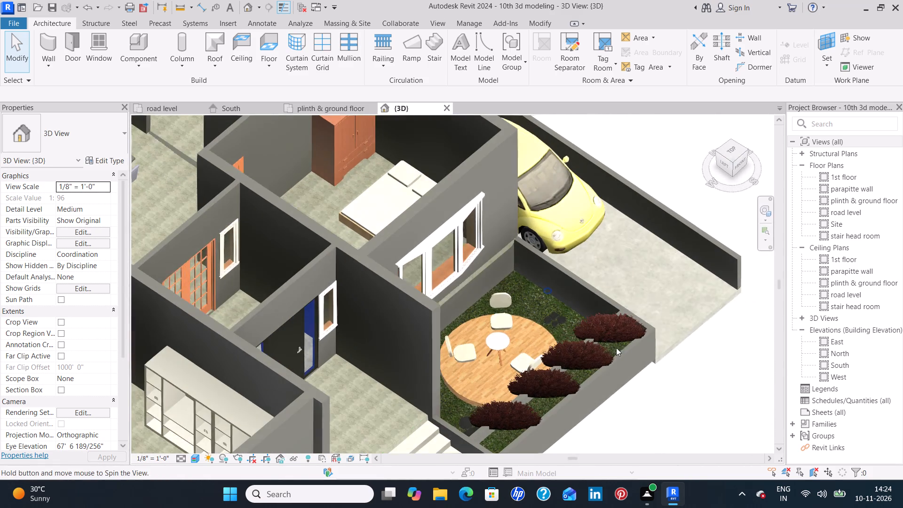
middle_drag(547, 332, 500, 405)
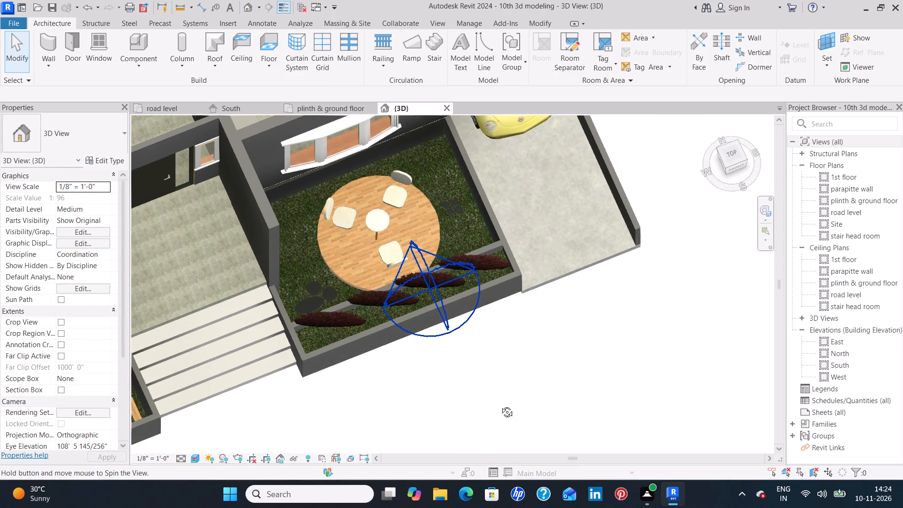
middle_drag(500, 405, 501, 405)
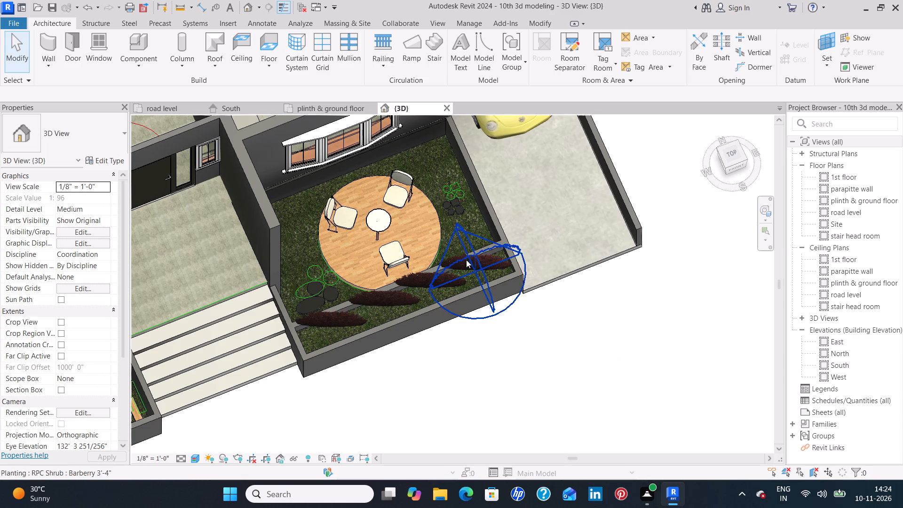
On the road level plan, place two RPC Plant - Tropical Honey Myrtle - 4.5' in the garden's two house-side corners, about 2' from the wall.
click(160, 108)
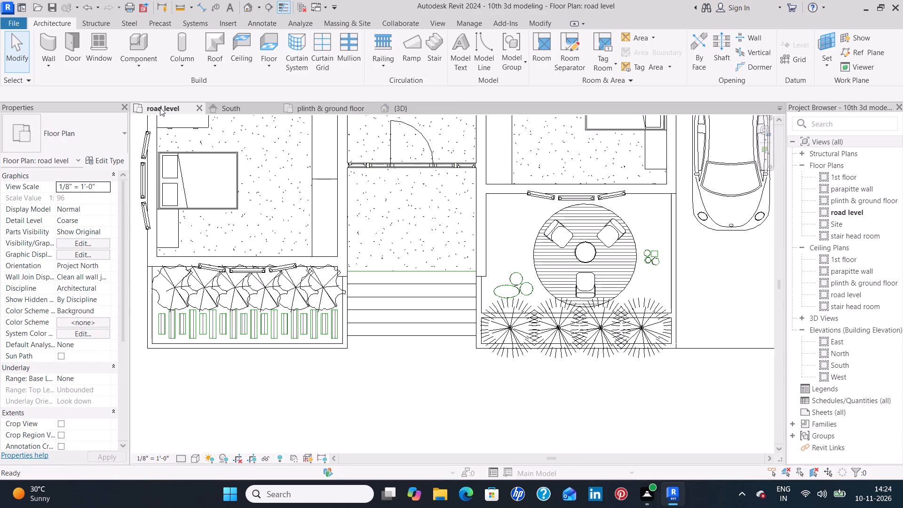
middle_drag(657, 266, 565, 183)
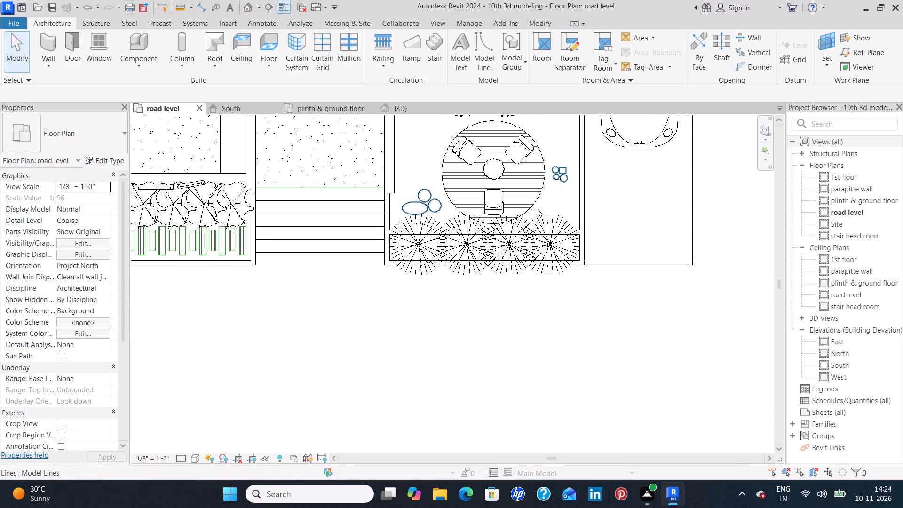
middle_drag(535, 209, 534, 262)
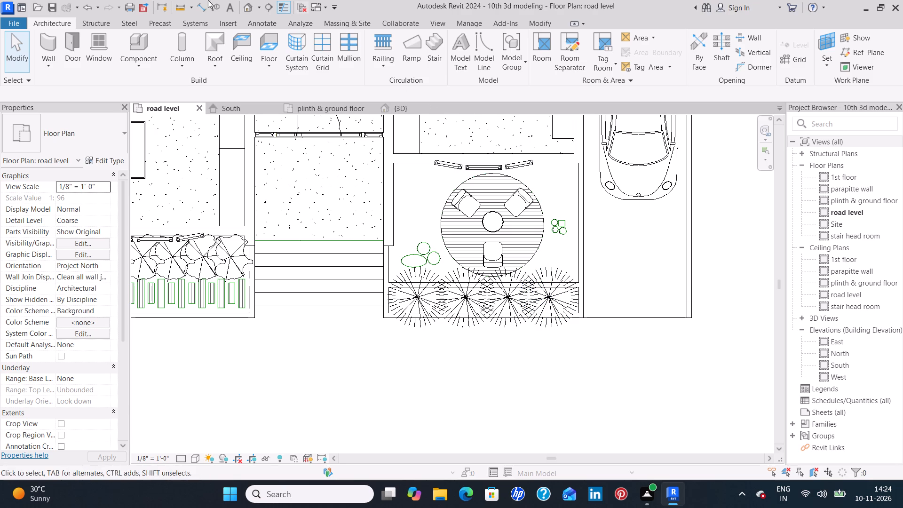
click(130, 48)
click(94, 133)
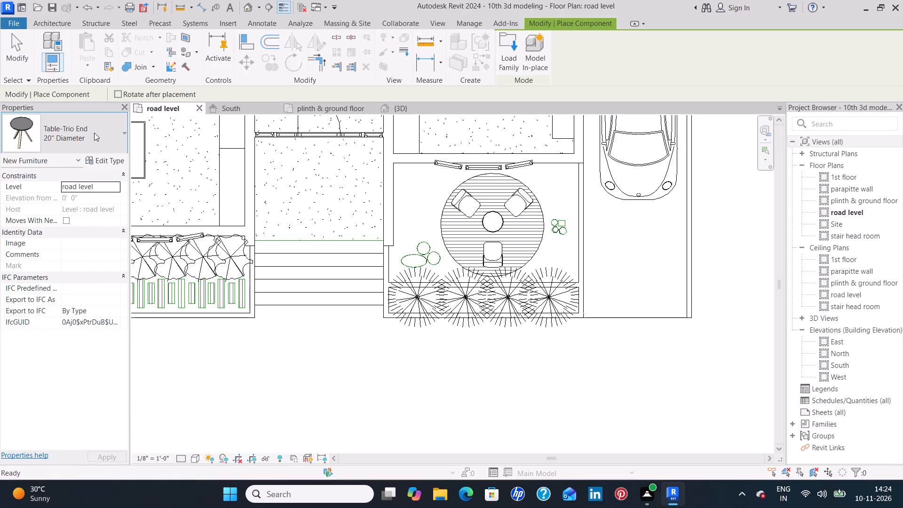
scroll(91, 257, down, 2)
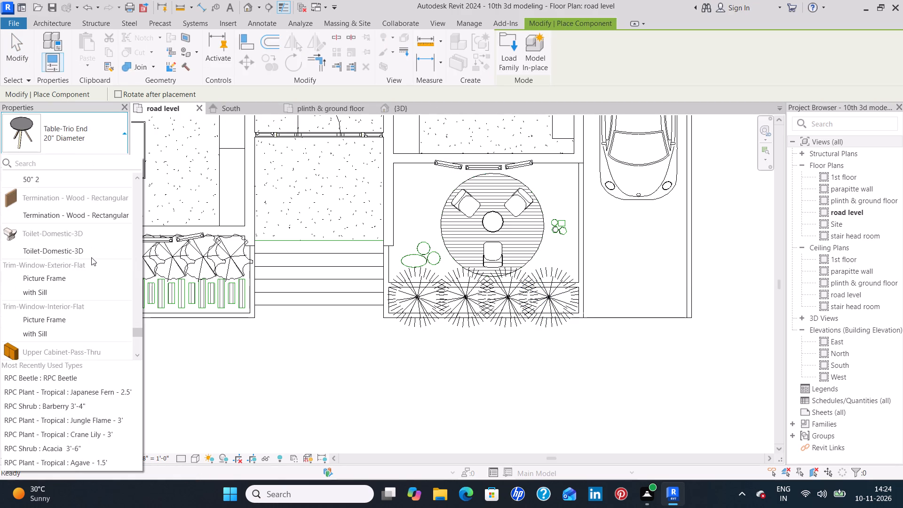
scroll(91, 257, down, 3)
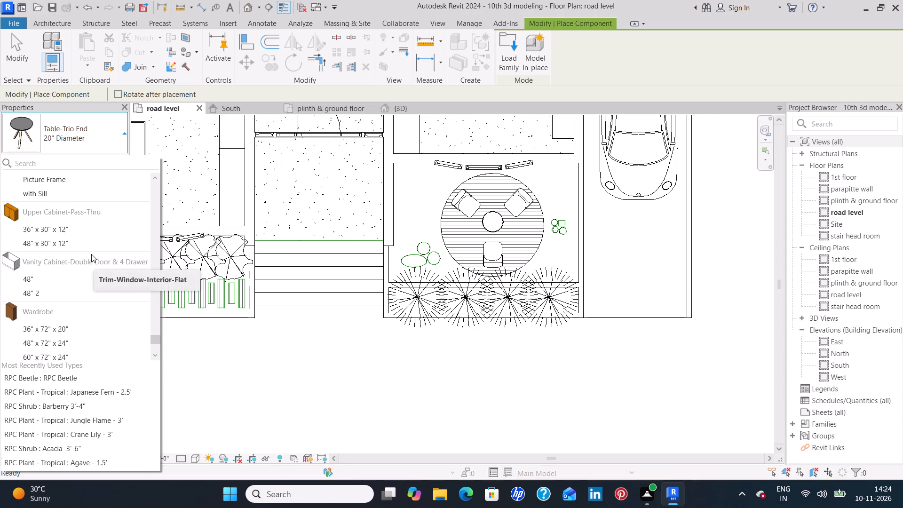
scroll(91, 254, down, 5)
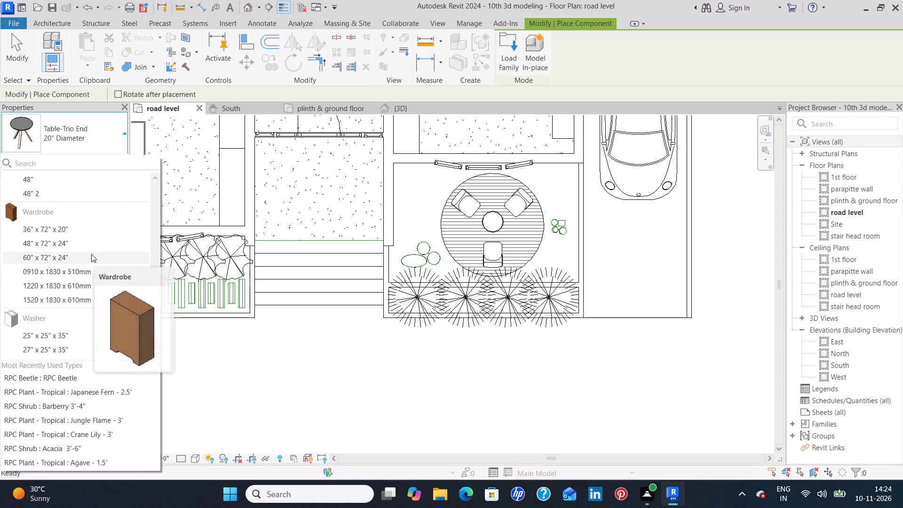
scroll(91, 254, down, 4)
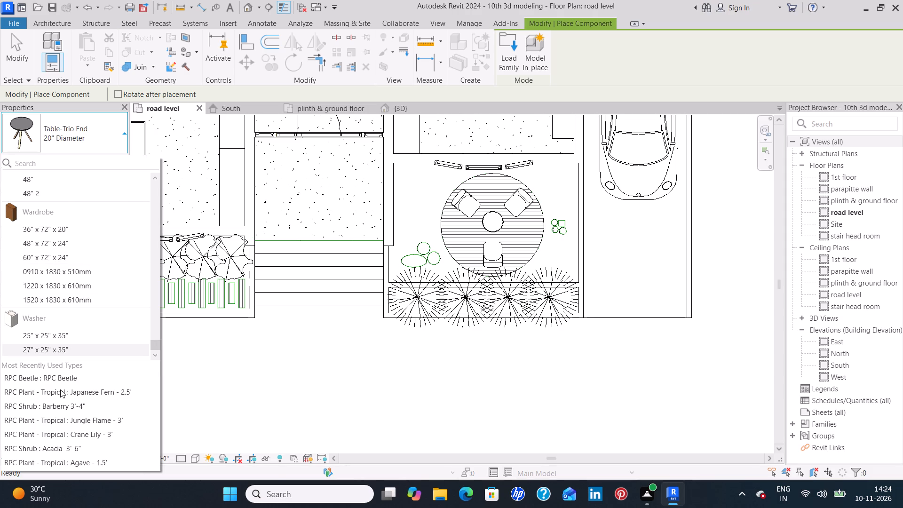
click(59, 381)
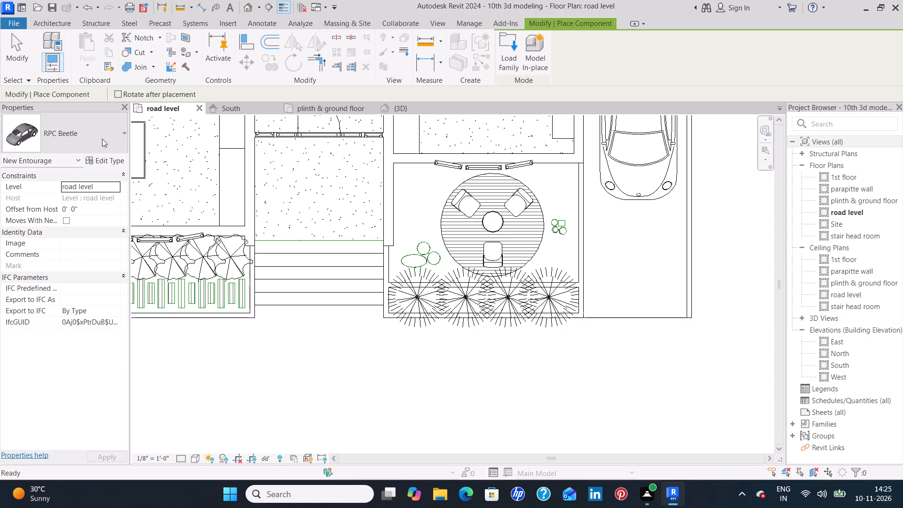
click(102, 139)
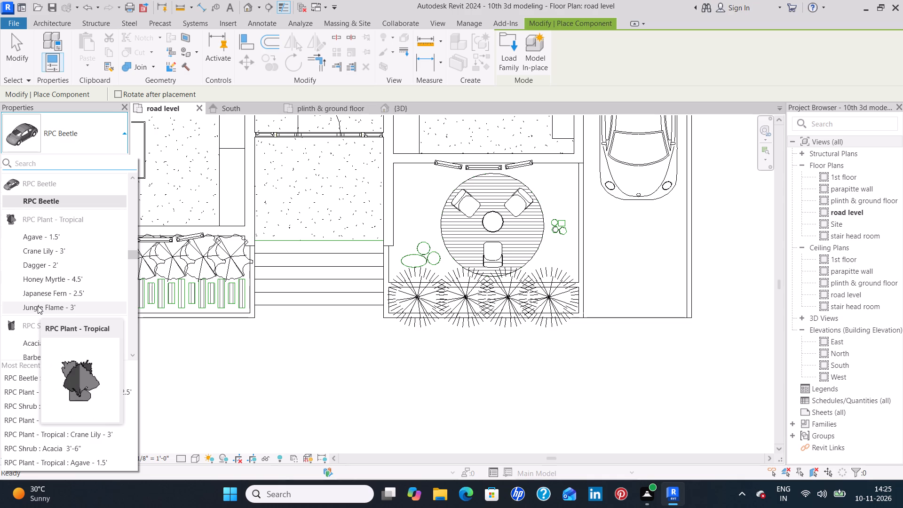
click(54, 278)
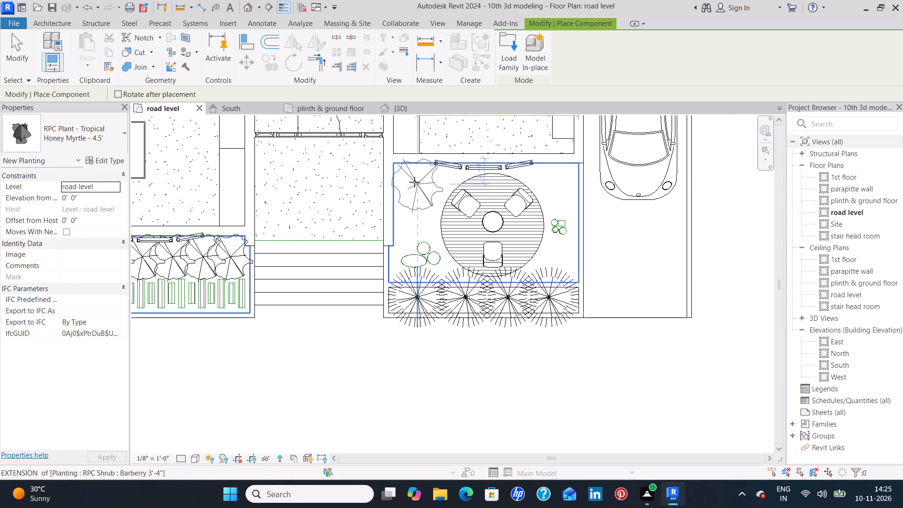
click(414, 182)
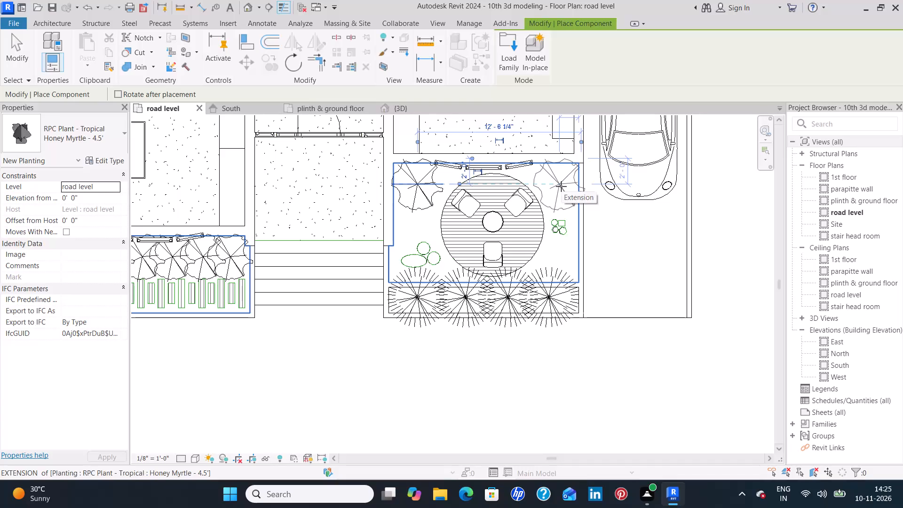
click(561, 186)
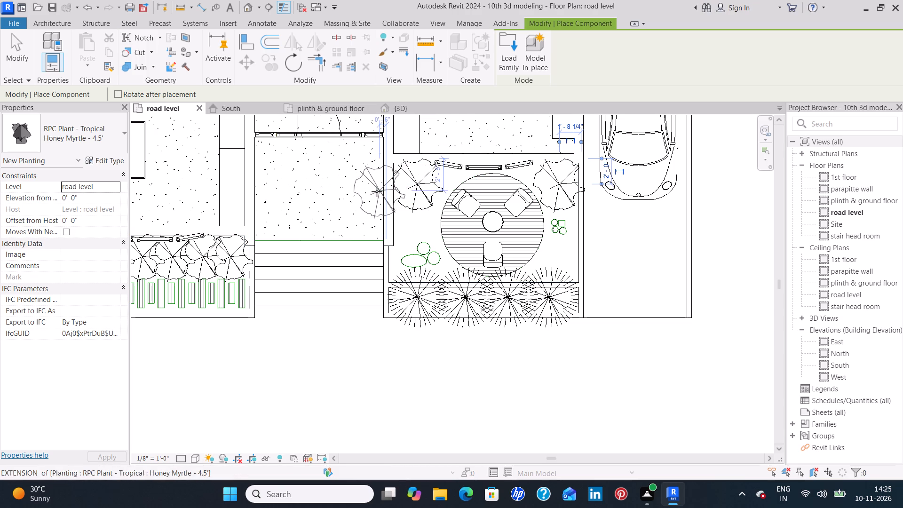
key(Escape)
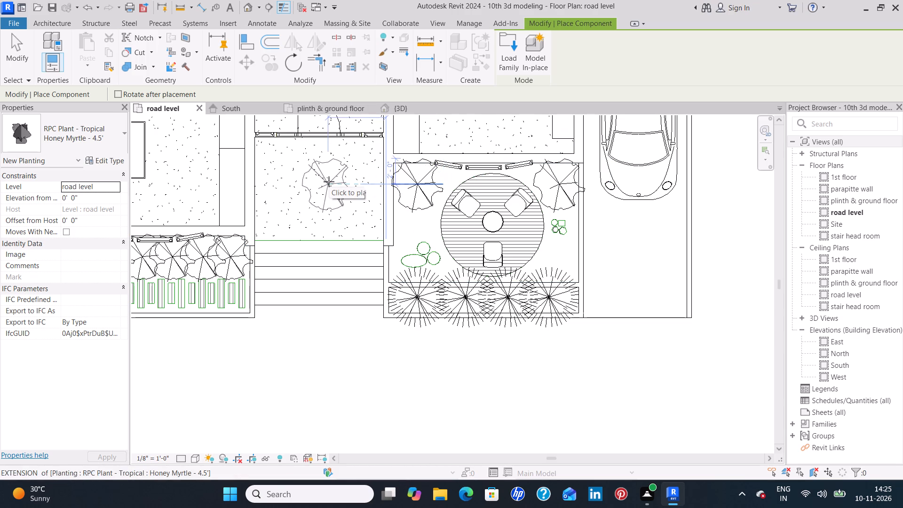
key(Escape)
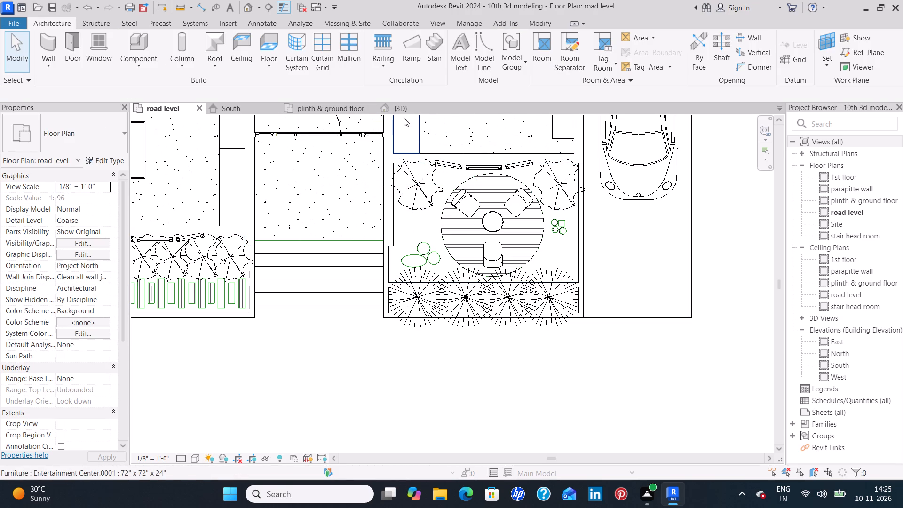
Examine the newly planted corners of the front garden in the 3D view.
click(407, 108)
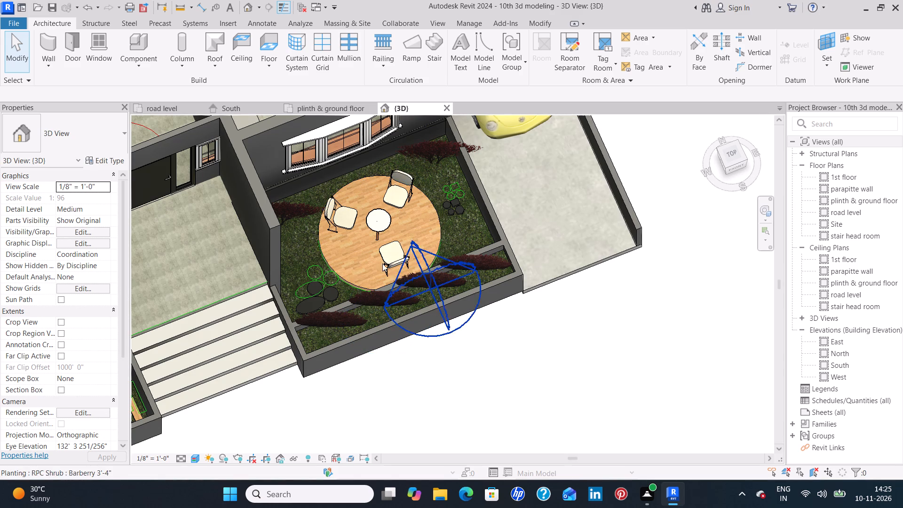
scroll(350, 224, down, 2)
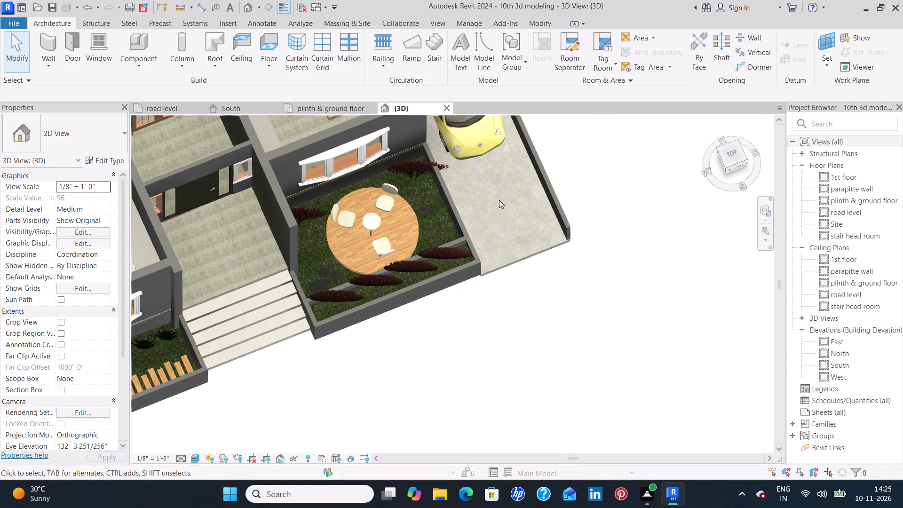
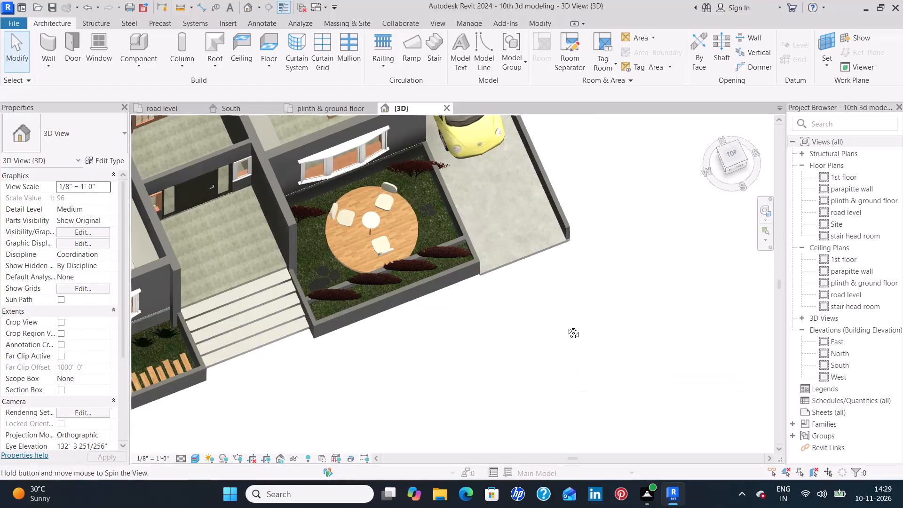
Delete the two Honey Myrtle - 4.5' plants from the front garden's house-side corners in the 3D view.
shift+middle_drag(574, 225, 569, 233)
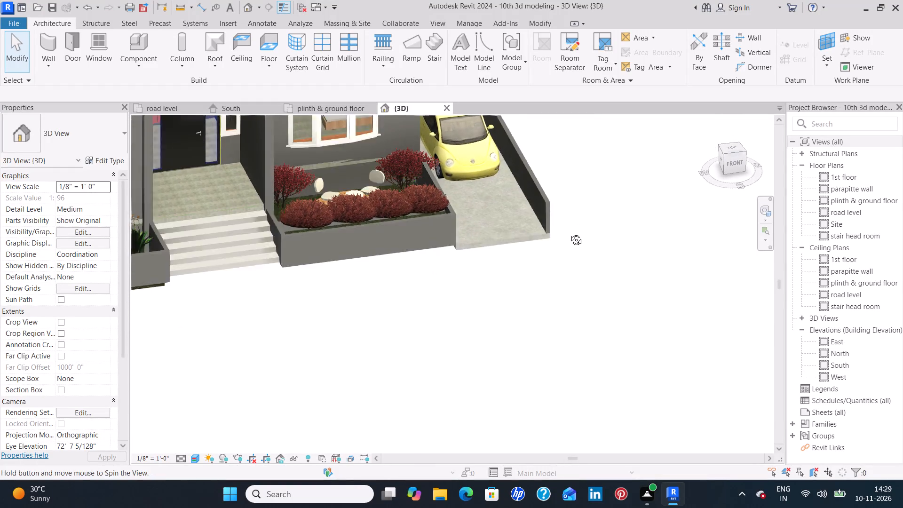
shift+middle_drag(569, 233, 492, 279)
middle_drag(453, 236, 465, 429)
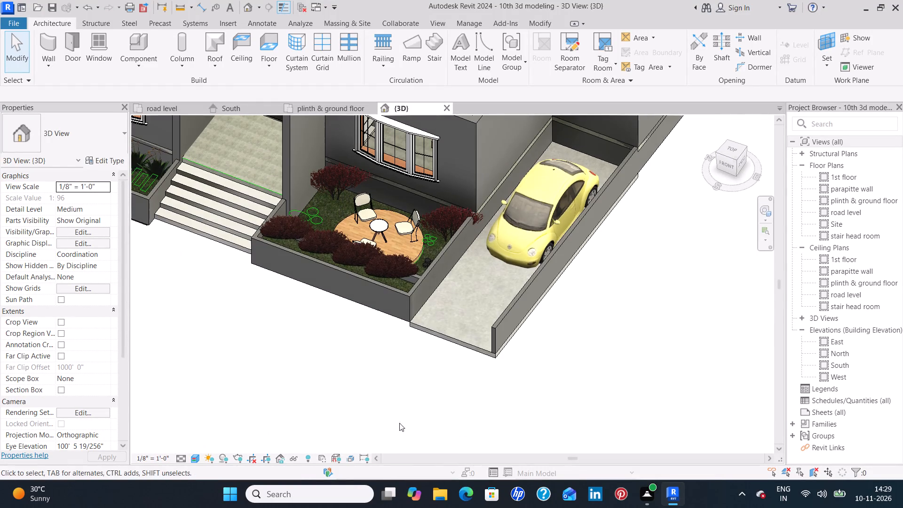
shift+middle_drag(364, 402, 378, 347)
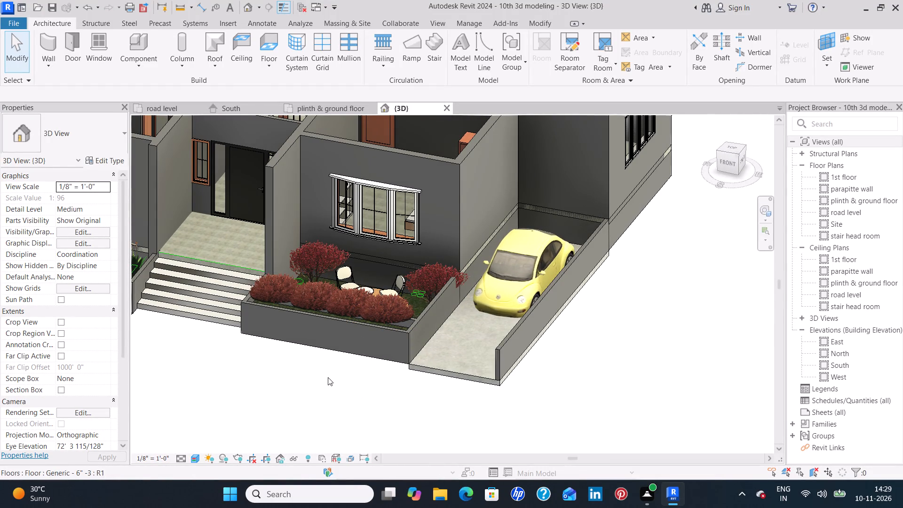
shift+middle_drag(328, 377, 400, 397)
shift+middle_drag(402, 403, 387, 435)
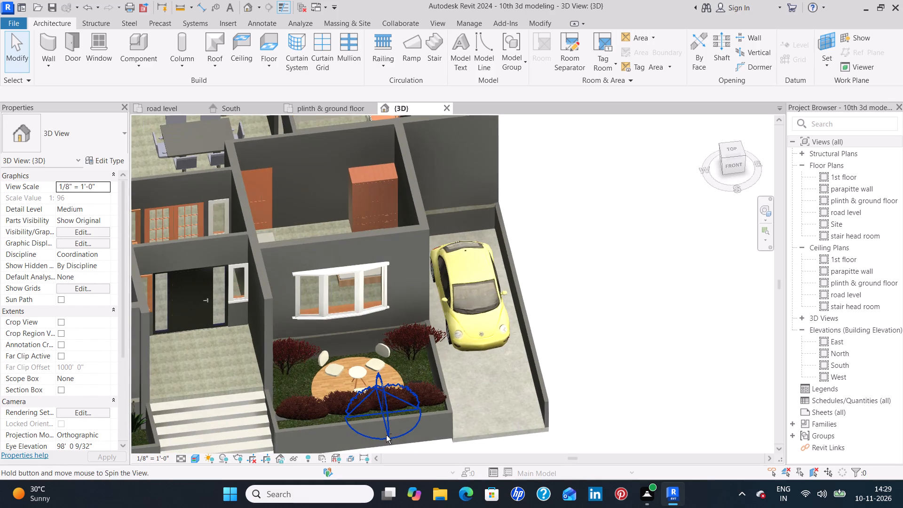
click(412, 344)
key(Delete)
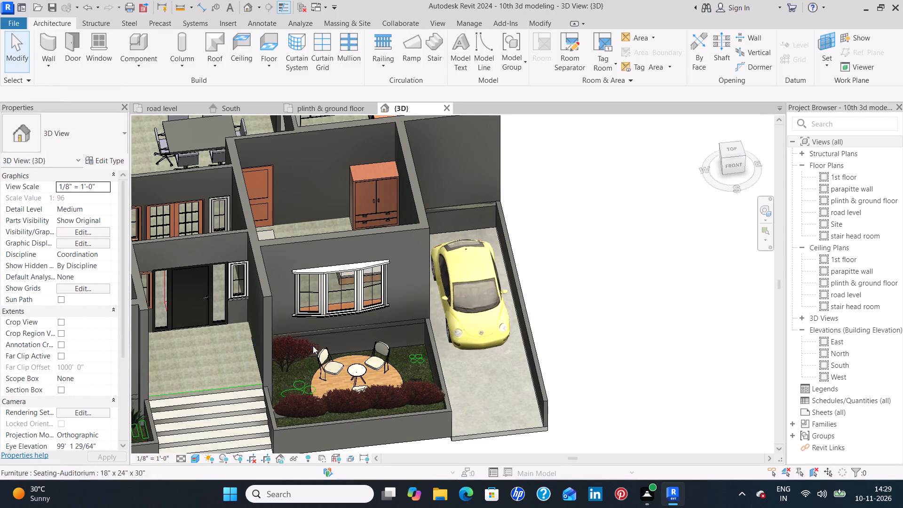
click(297, 347)
click(296, 357)
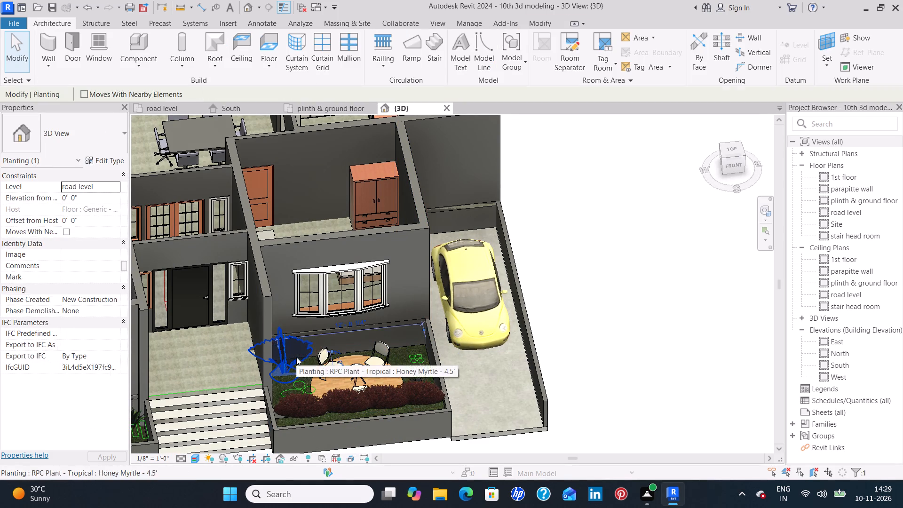
key(Delete)
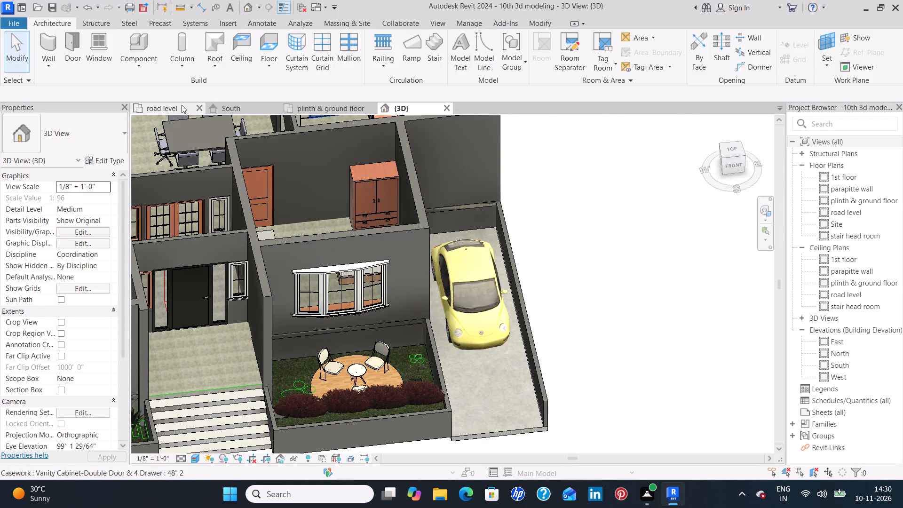
On the road level plan, place an RPC Plant - Tropical Jungle Flame - 3' in each of the front garden's two house-side corners.
click(181, 106)
middle_drag(423, 198, 404, 214)
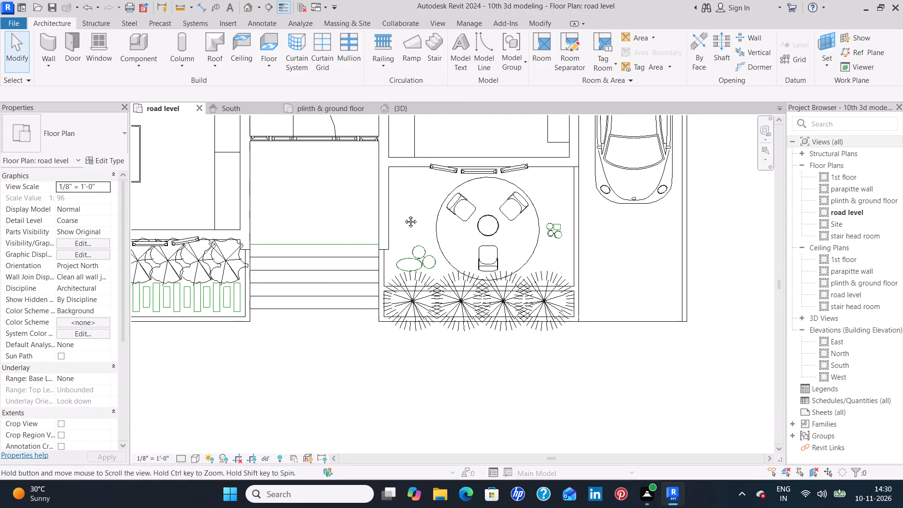
middle_drag(404, 214, 373, 238)
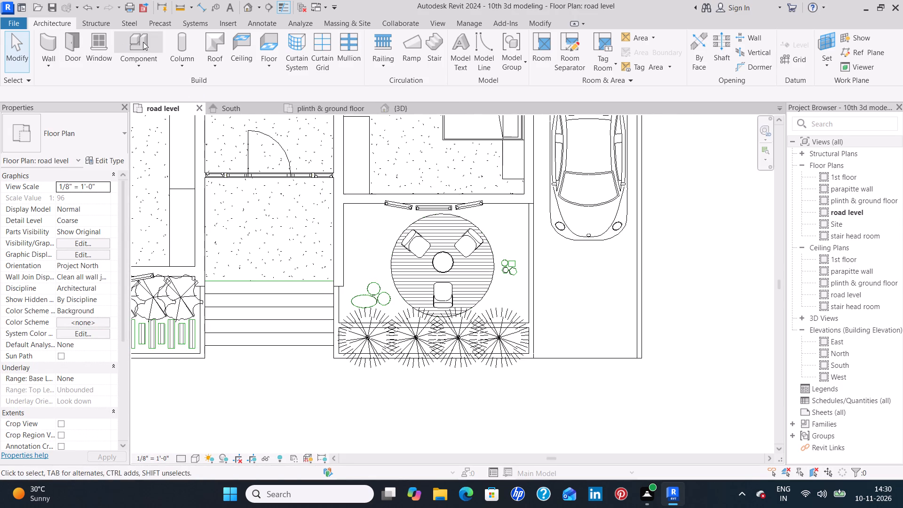
click(146, 45)
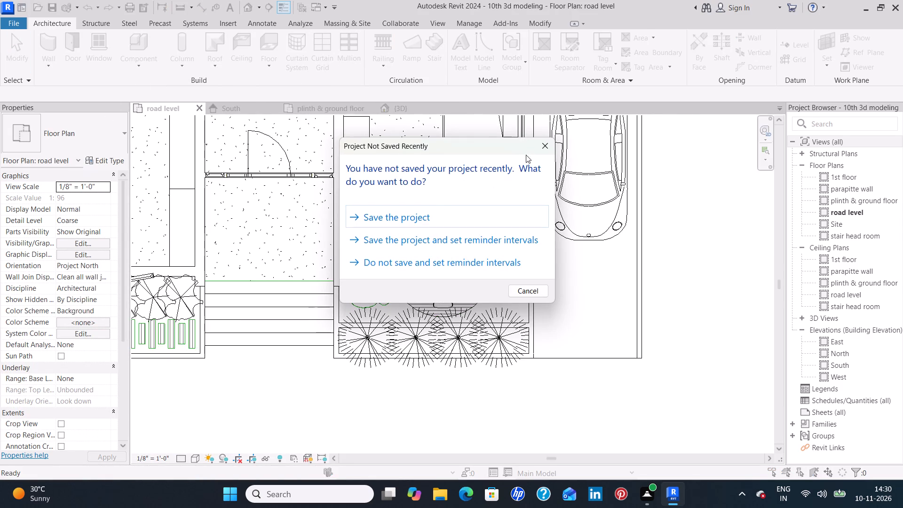
click(548, 145)
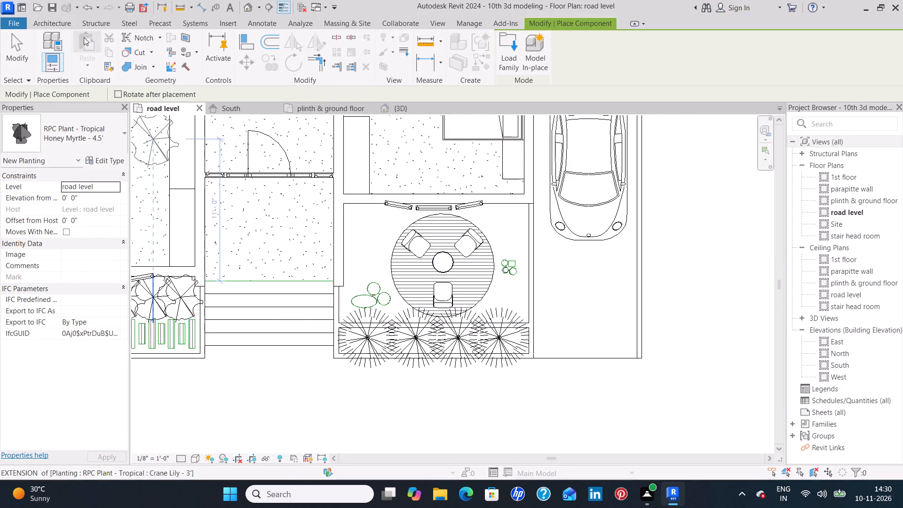
click(88, 139)
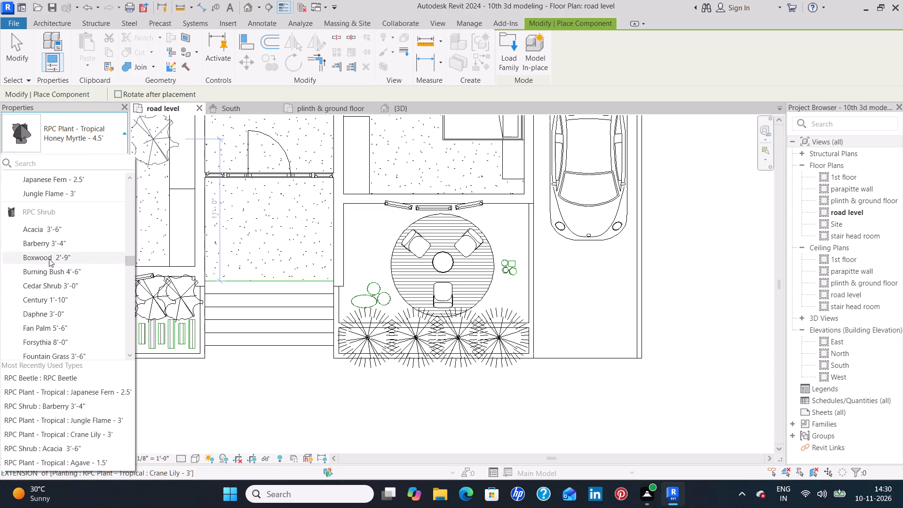
click(65, 190)
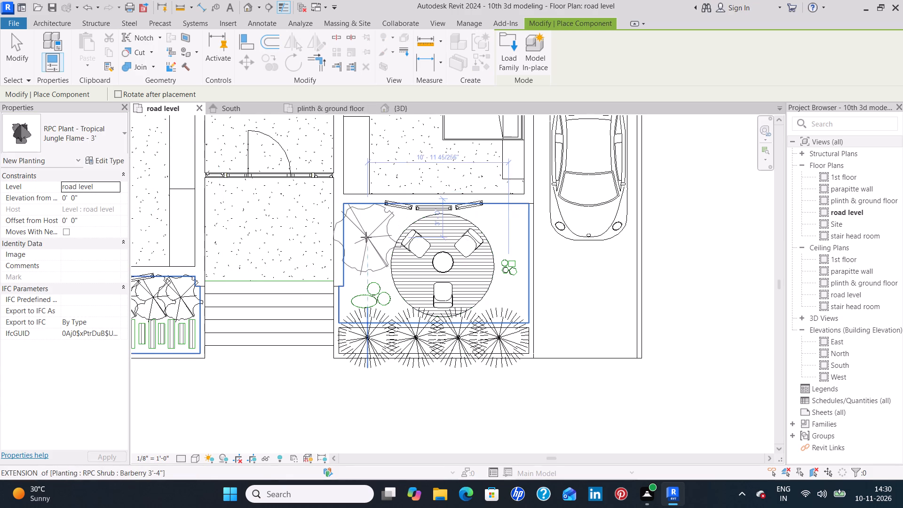
click(364, 229)
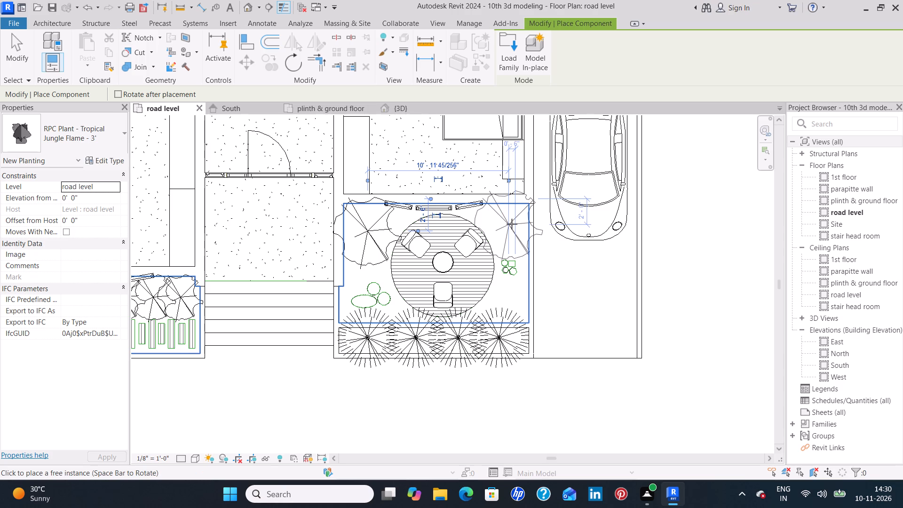
click(512, 224)
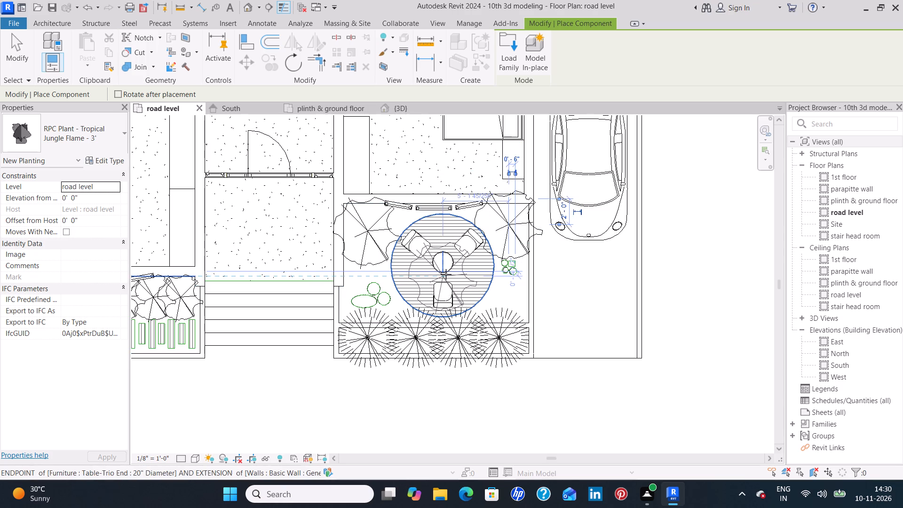
key(Escape)
key(Escape)
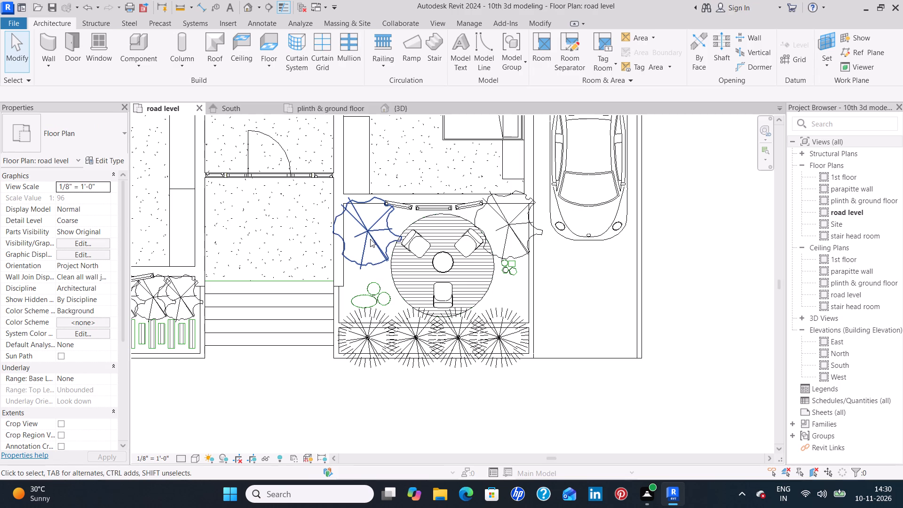
Set the elevation from level of both Jungle Flame plants in the front garden to 5".
click(368, 236)
text(sa)
click(94, 199)
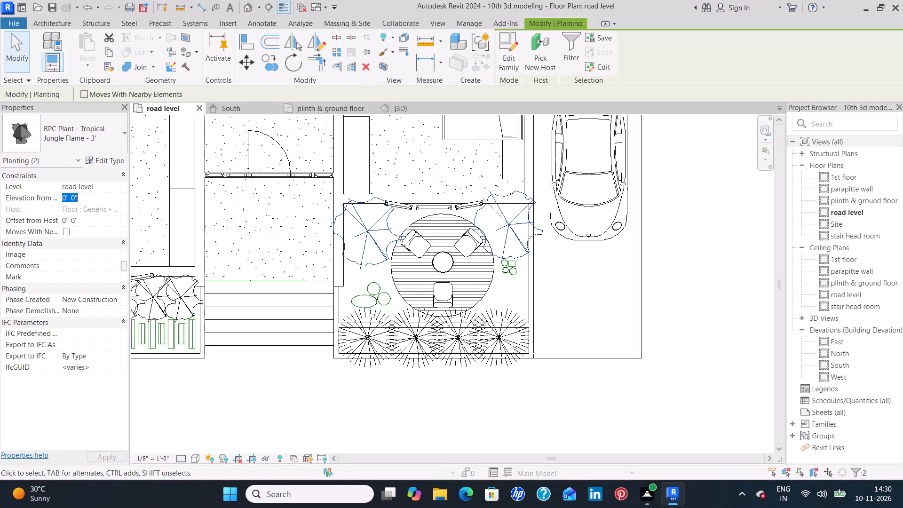
key(BackSpace)
text(5")
key(Return)
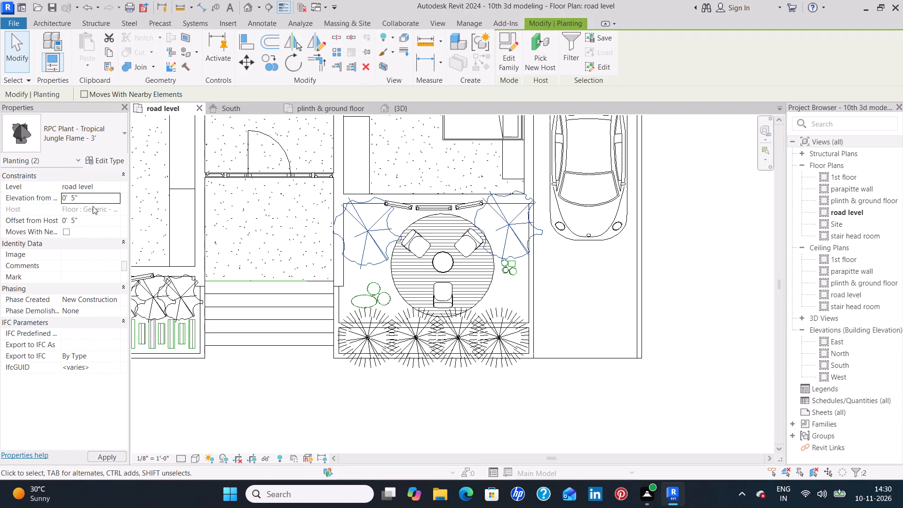
click(264, 405)
Examine the Jungle Flame plants and the circular seating area of the front garden in the 3D view from several angles.
click(426, 114)
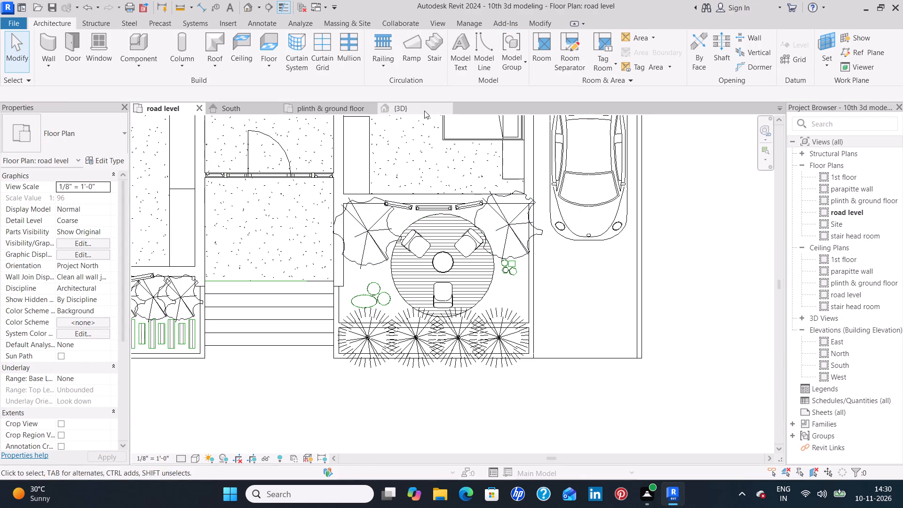
click(422, 109)
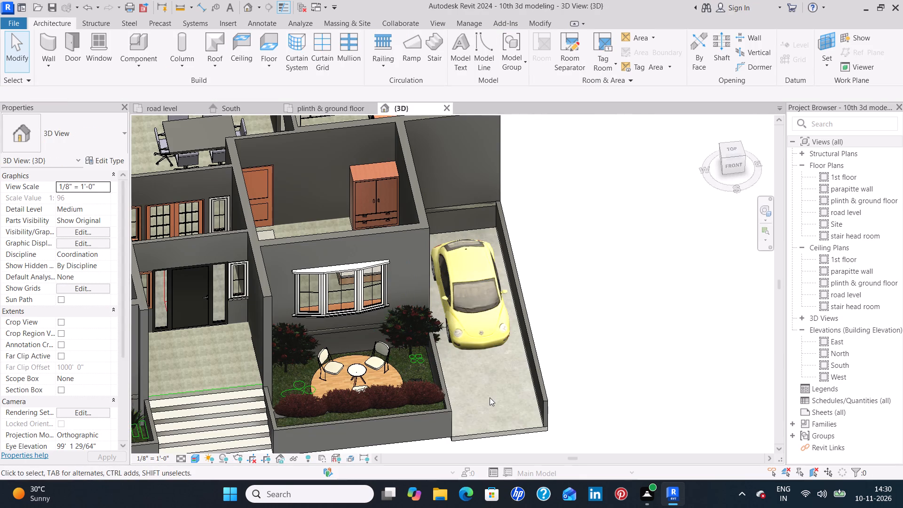
shift+middle_drag(490, 398, 405, 282)
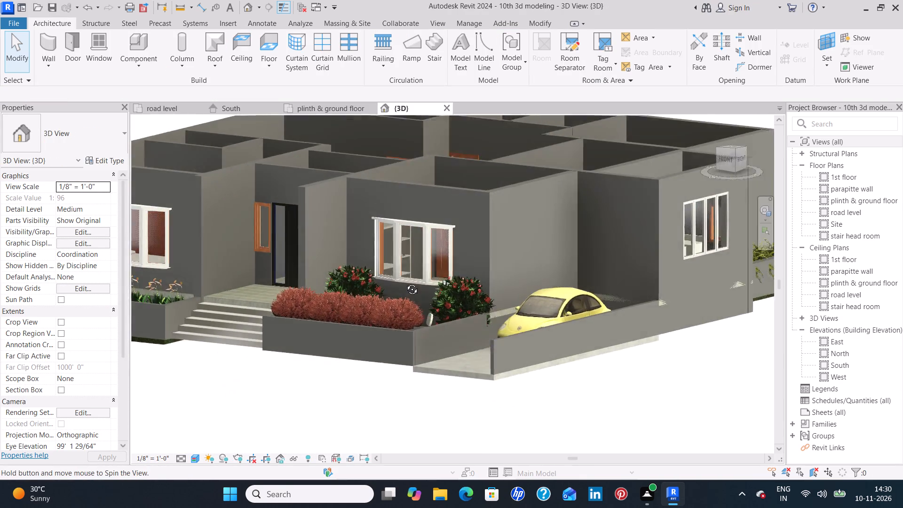
shift+middle_drag(405, 282, 512, 379)
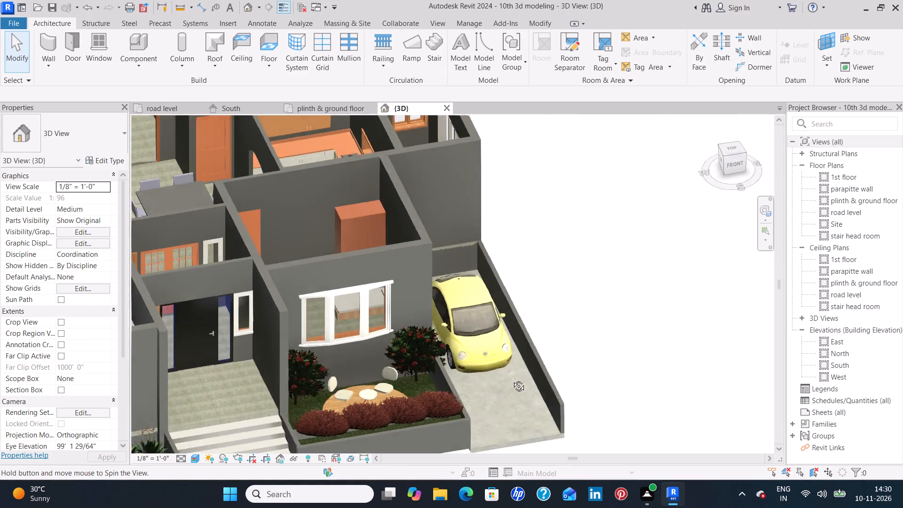
shift+middle_drag(512, 379, 526, 411)
shift+middle_drag(526, 412, 518, 418)
shift+middle_click(515, 420)
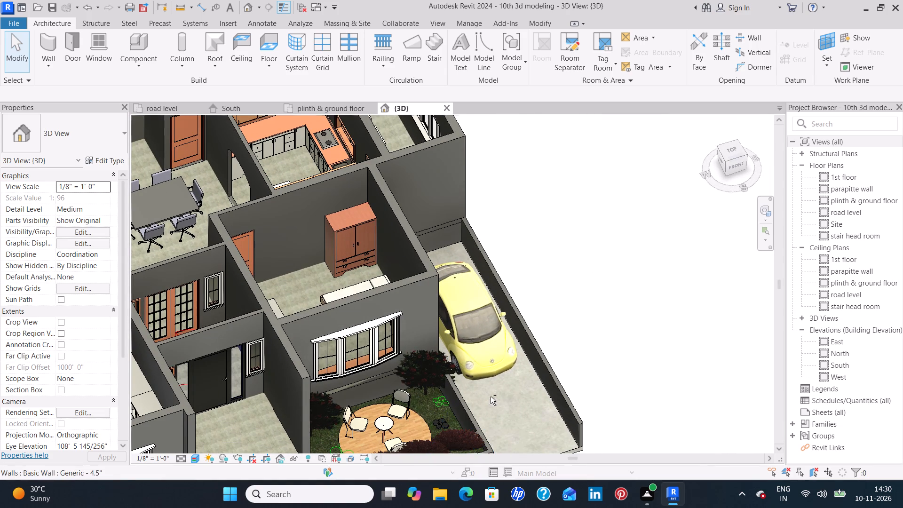
shift+middle_click(489, 397)
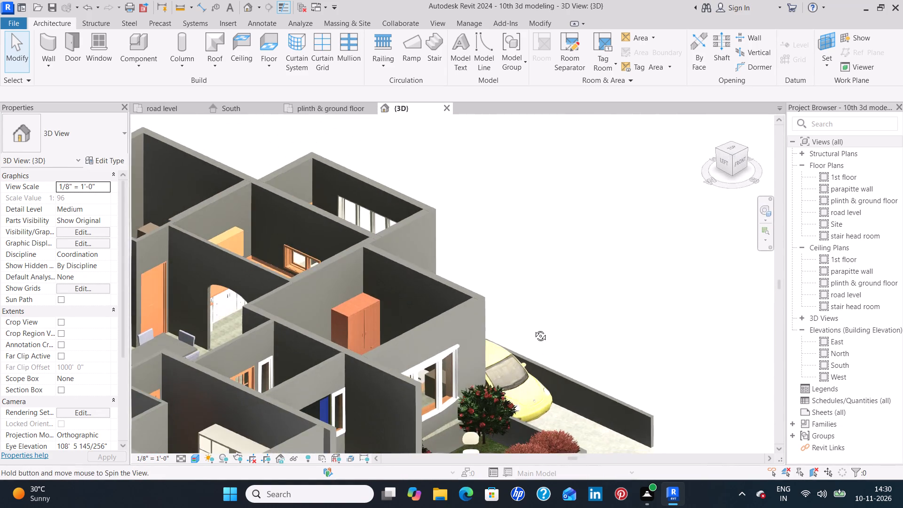
middle_drag(494, 400, 528, 295)
shift+middle_drag(530, 295, 501, 304)
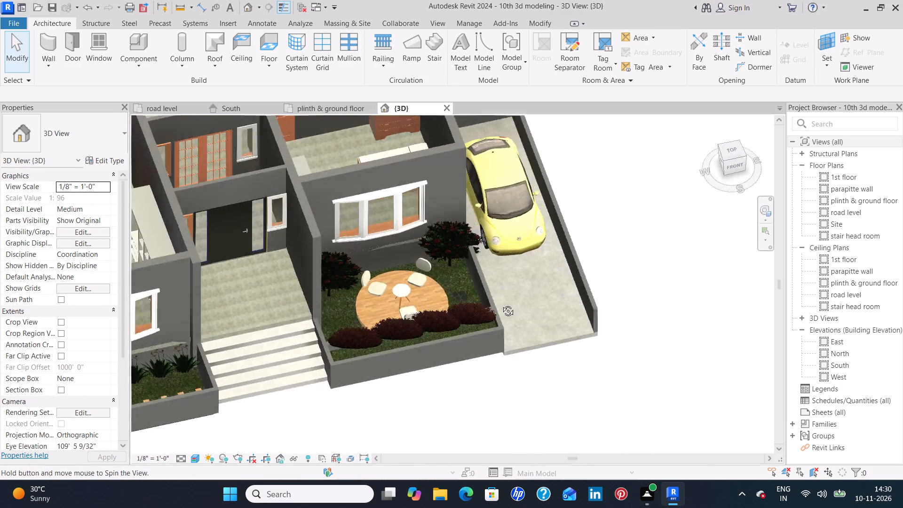
shift+middle_drag(501, 304, 344, 177)
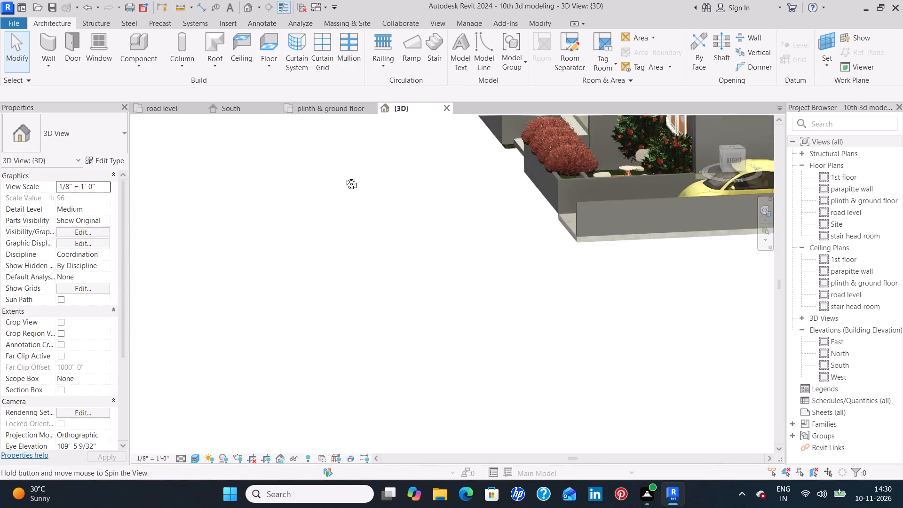
shift+middle_drag(344, 177, 559, 351)
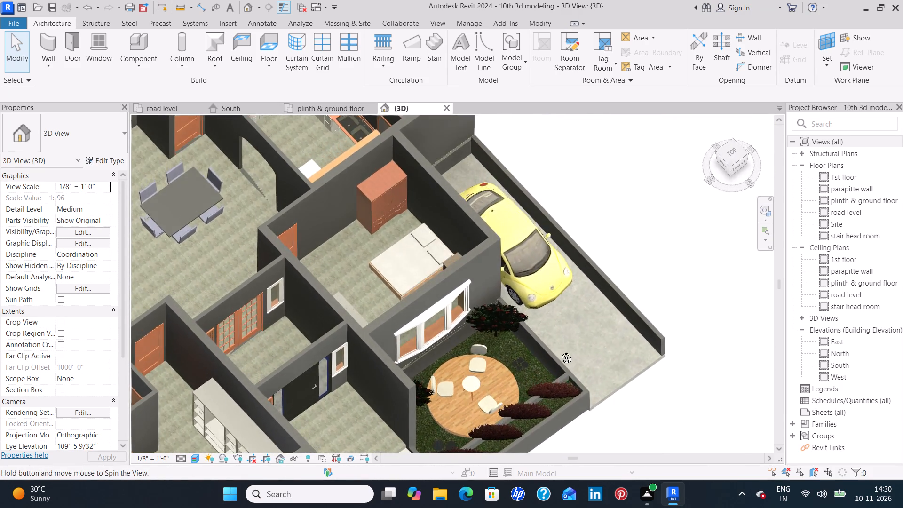
shift+middle_drag(559, 351, 548, 373)
Examine the furnished ground floor interior in the 3D view, from the dining area and front rooms to the kitchen and rear bedrooms.
scroll(550, 311, down, 3)
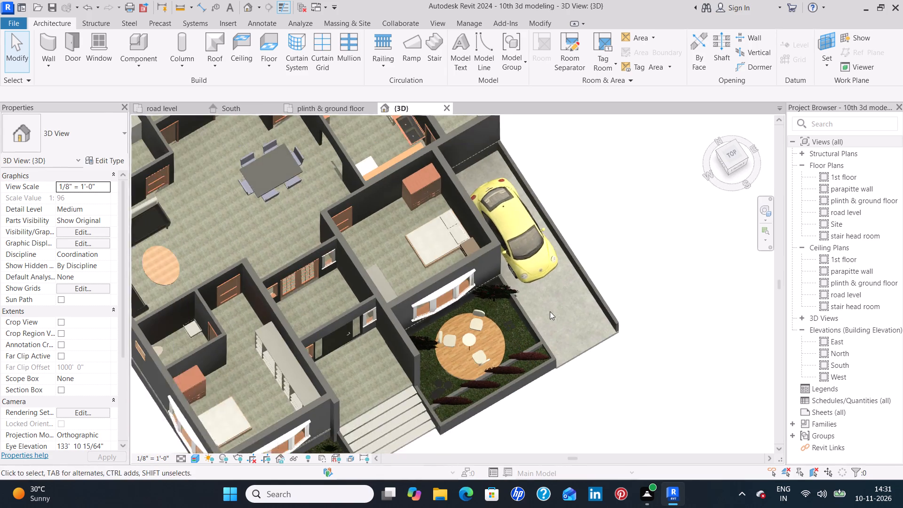
scroll(550, 311, down, 1)
scroll(338, 215, up, 4)
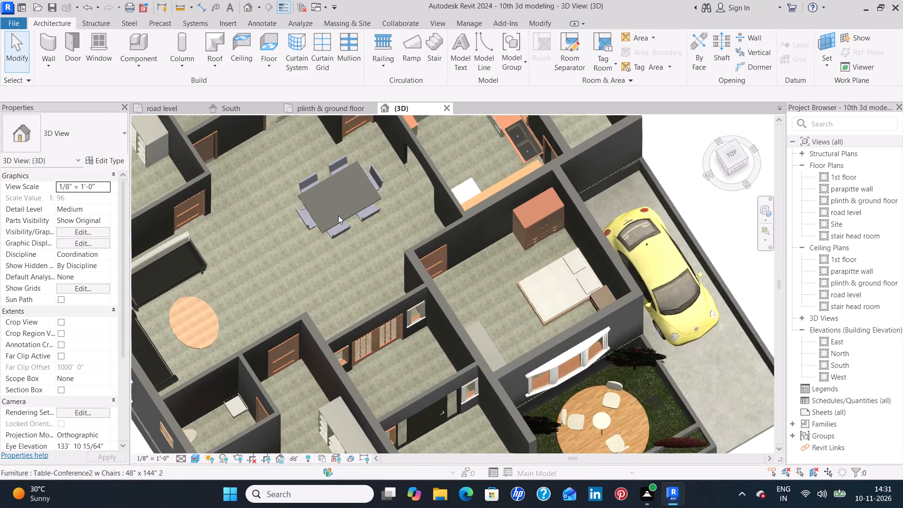
scroll(338, 215, up, 4)
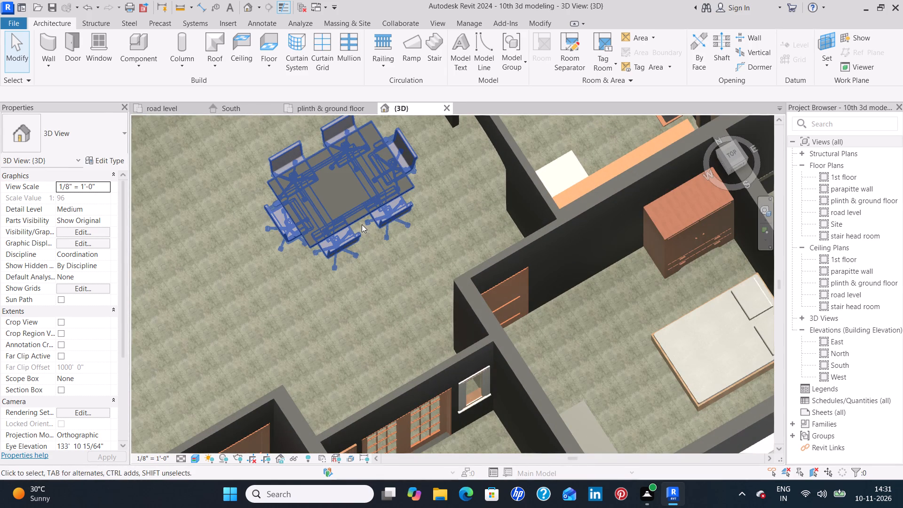
shift+middle_drag(362, 224, 348, 184)
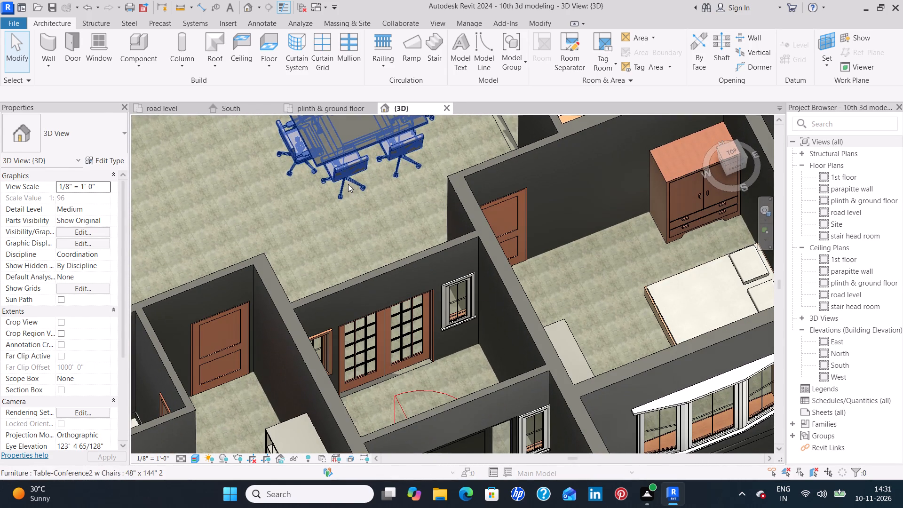
scroll(353, 208, down, 5)
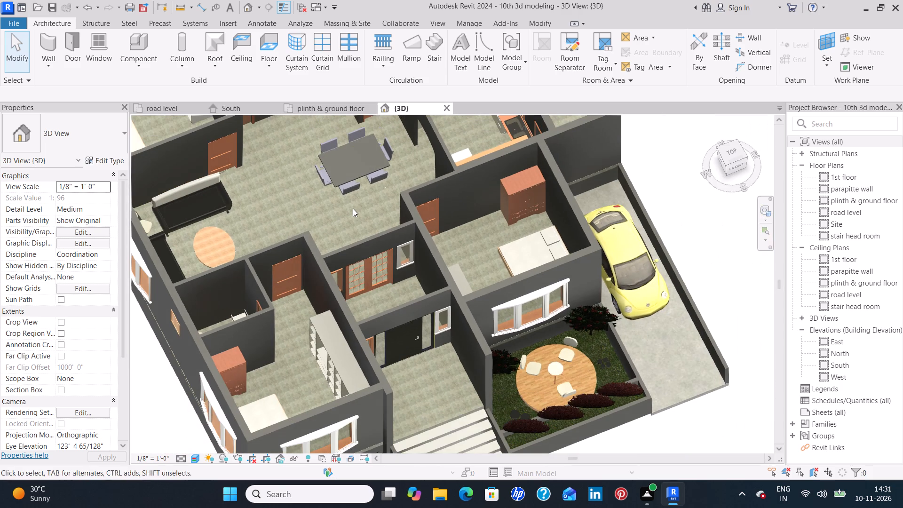
shift+middle_drag(353, 208, 323, 220)
middle_drag(384, 262, 383, 272)
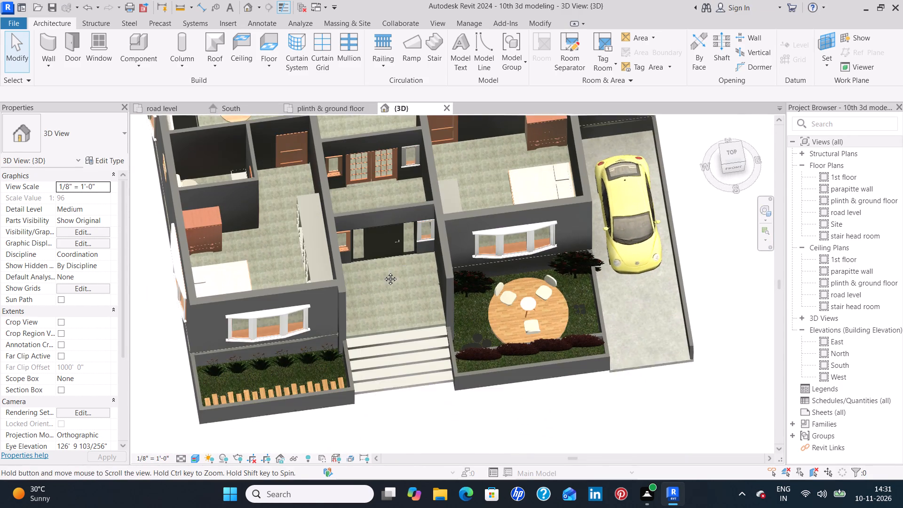
middle_drag(383, 272, 394, 321)
middle_drag(492, 234, 468, 313)
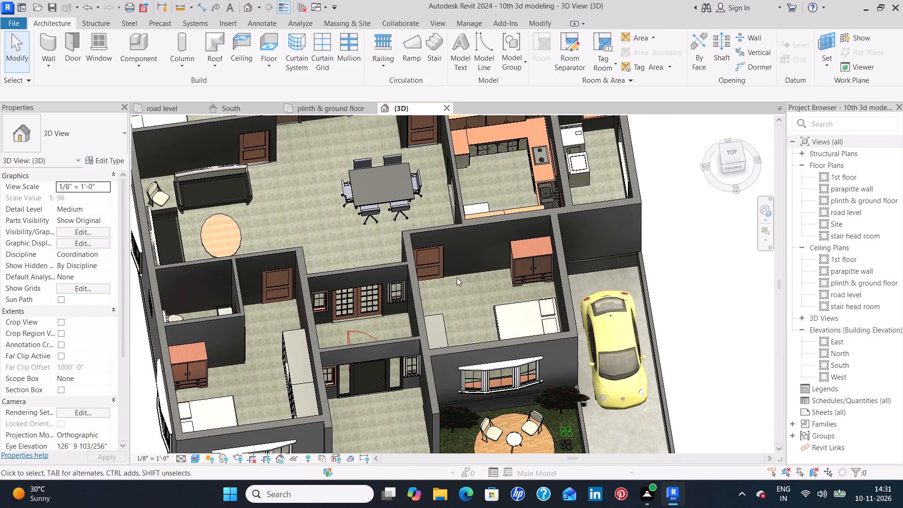
middle_drag(519, 195, 507, 260)
scroll(500, 260, down, 2)
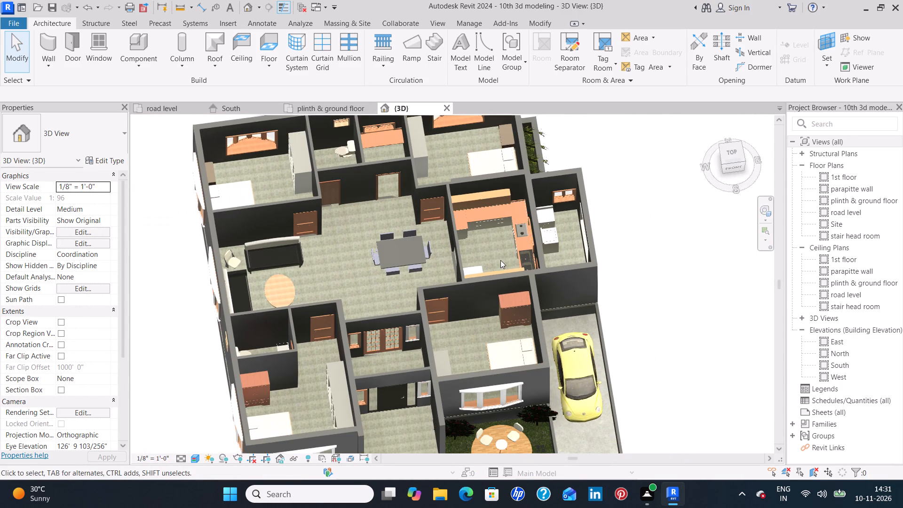
Rotate the 27" x 25" x 35" washer in the utility room so its back faces the wall with the small window.
scroll(556, 232, up, 7)
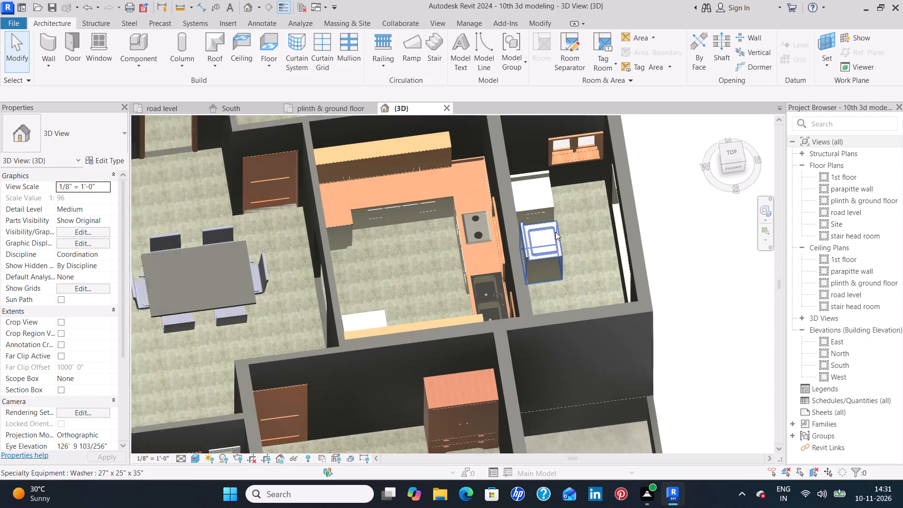
middle_drag(577, 200, 521, 307)
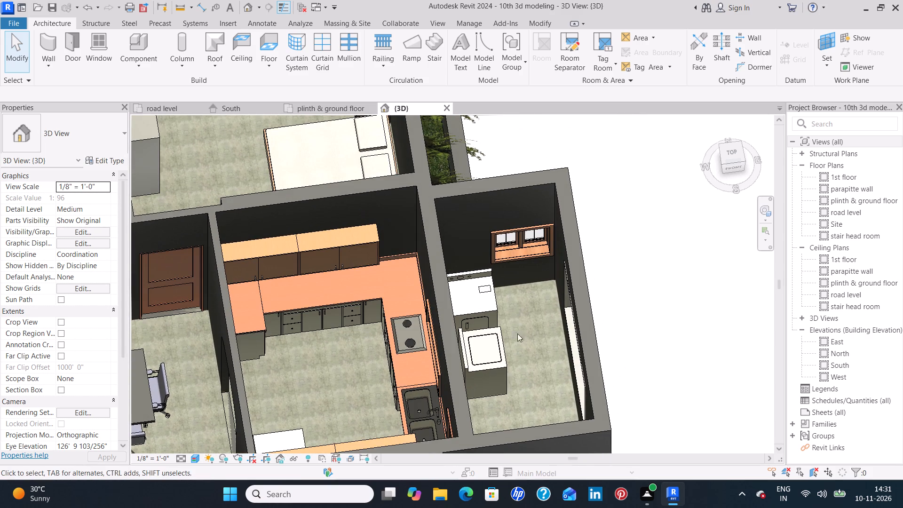
click(482, 373)
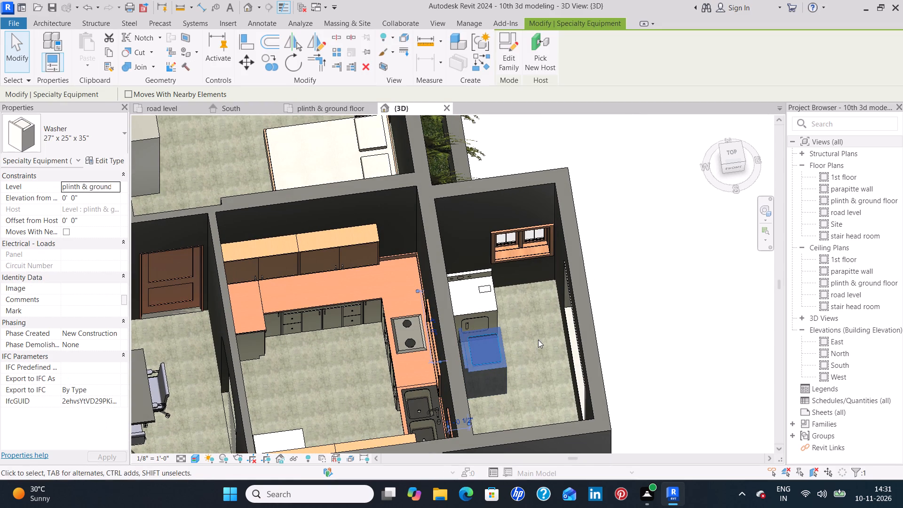
key(space)
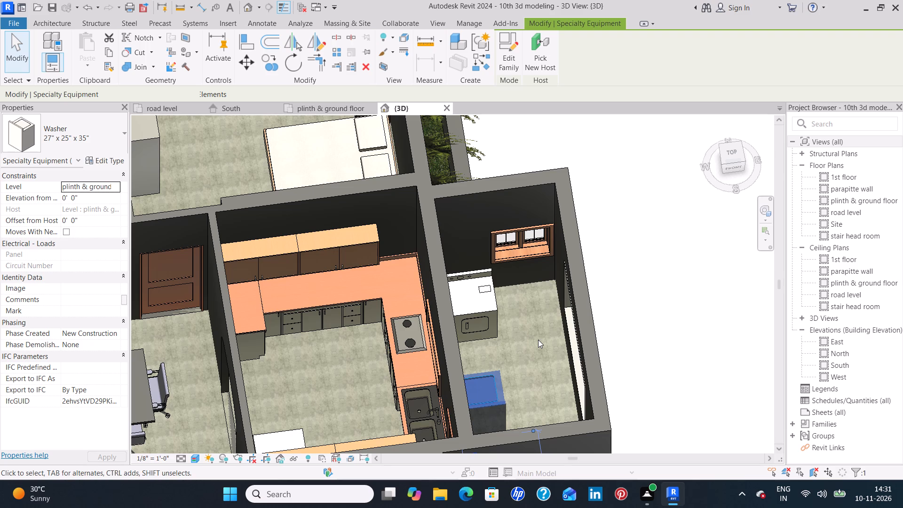
key(space)
key(space)
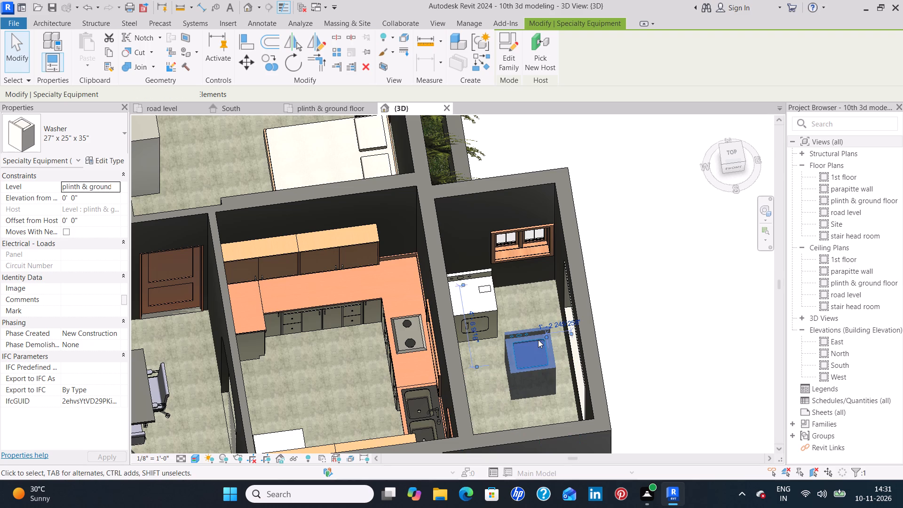
Move the washer back to the utility room's small-window wall, side by side with the other appliance and slightly apart from it.
key(Up)
key(Up)
key(Up)
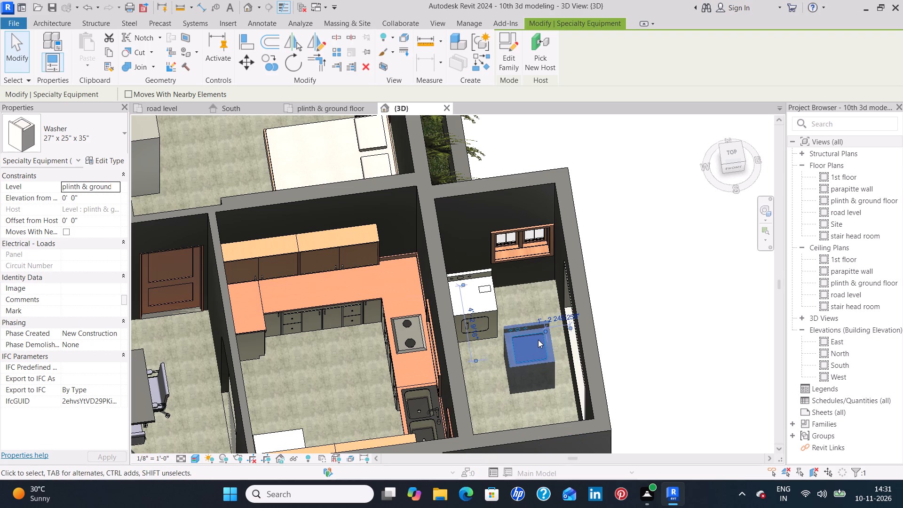
key(Up)
key(Up)
key(Up)
key(Up)
key(Up)
key(Up)
key(Up)
key(Up)
key(Up)
key(Up)
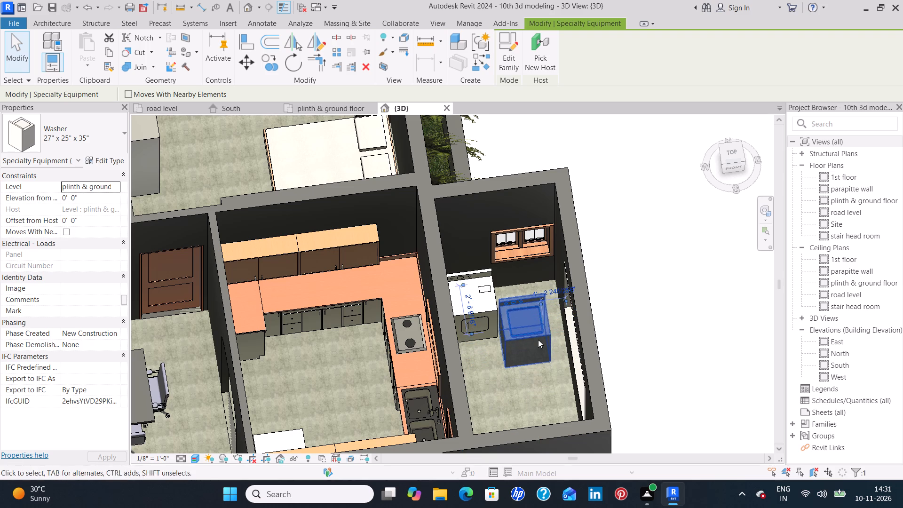
key(Up)
key(Up)
key(Up)
key(Up)
key(Up)
key(Up)
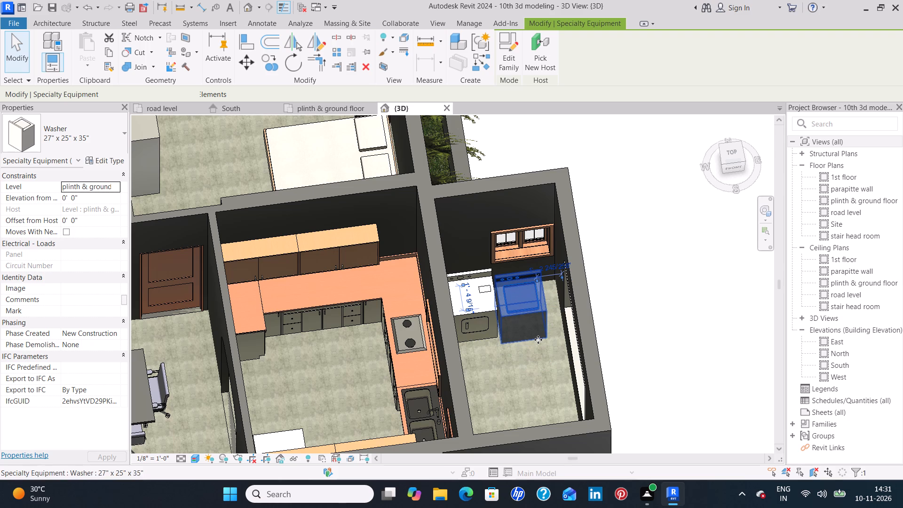
key(Up)
key(Up)
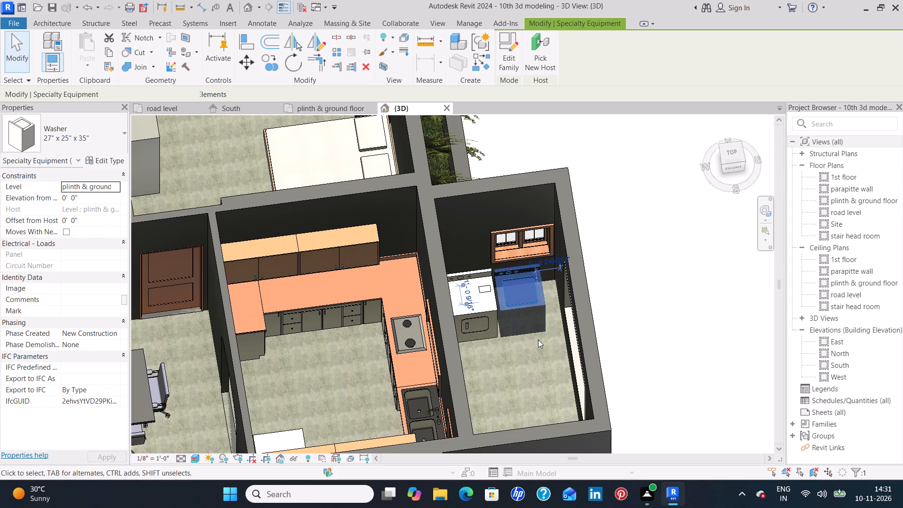
key(Right)
key(Right)
key(Right)
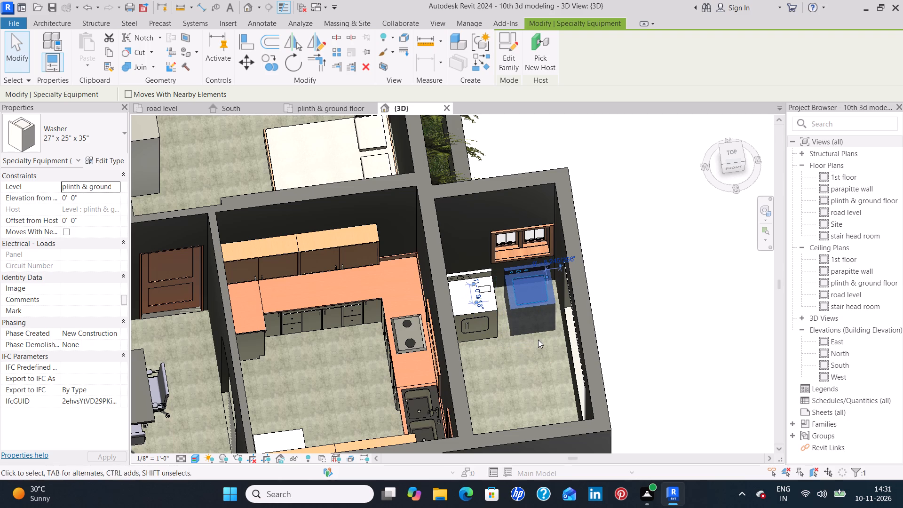
click(542, 347)
Examine the utility room, kitchen, car porch and front garden in the 3D view from above, the side and the front.
scroll(543, 349, down, 4)
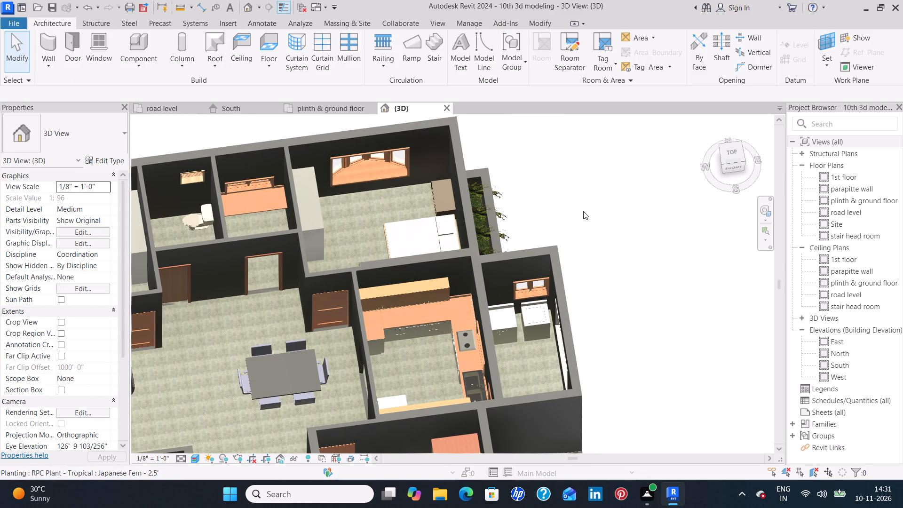
shift+middle_drag(585, 214, 571, 216)
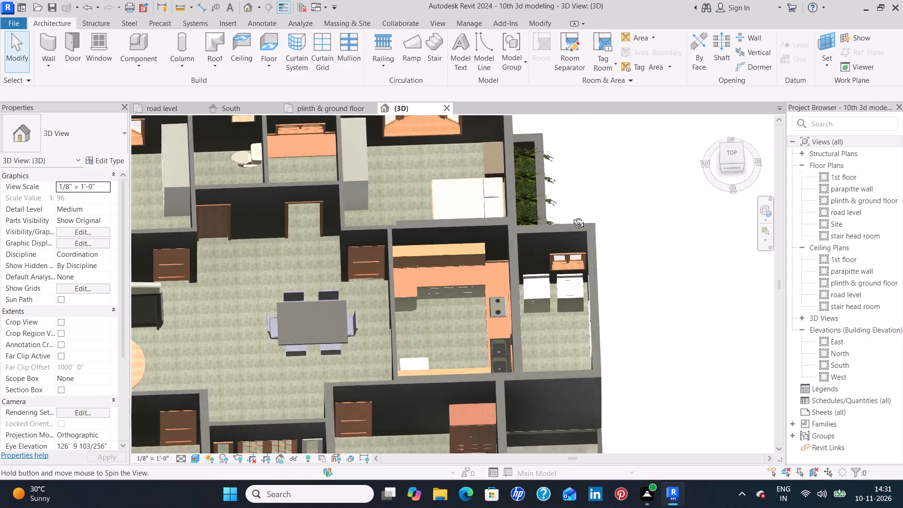
shift+middle_drag(571, 216, 569, 199)
shift+middle_drag(655, 238, 654, 270)
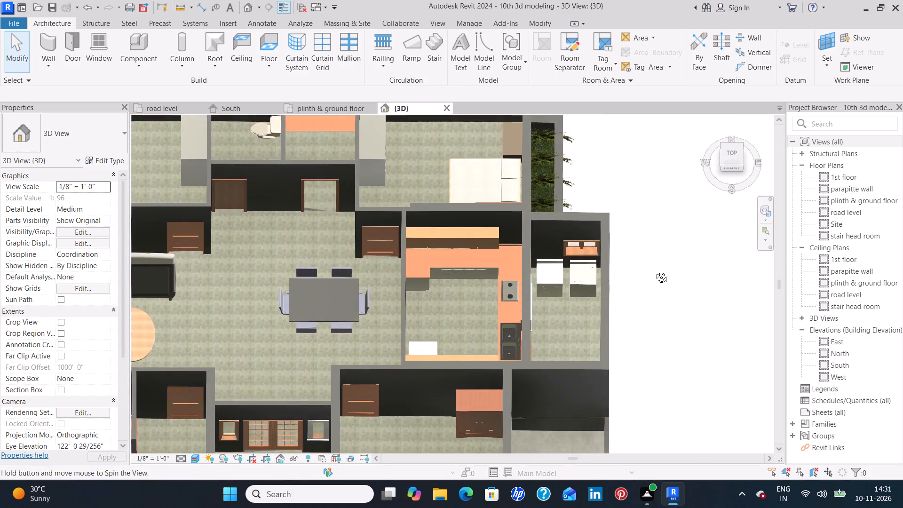
shift+middle_drag(654, 270, 596, 211)
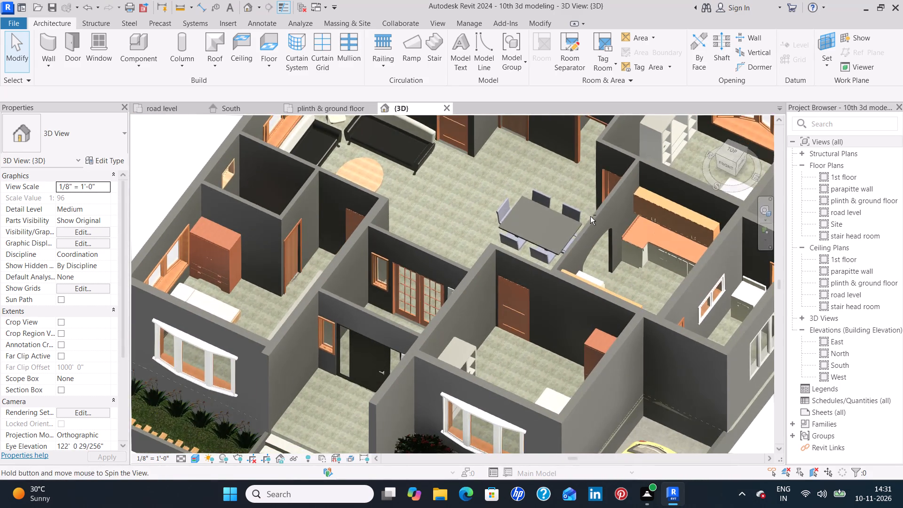
middle_drag(660, 259, 470, 213)
shift+middle_drag(691, 254, 690, 269)
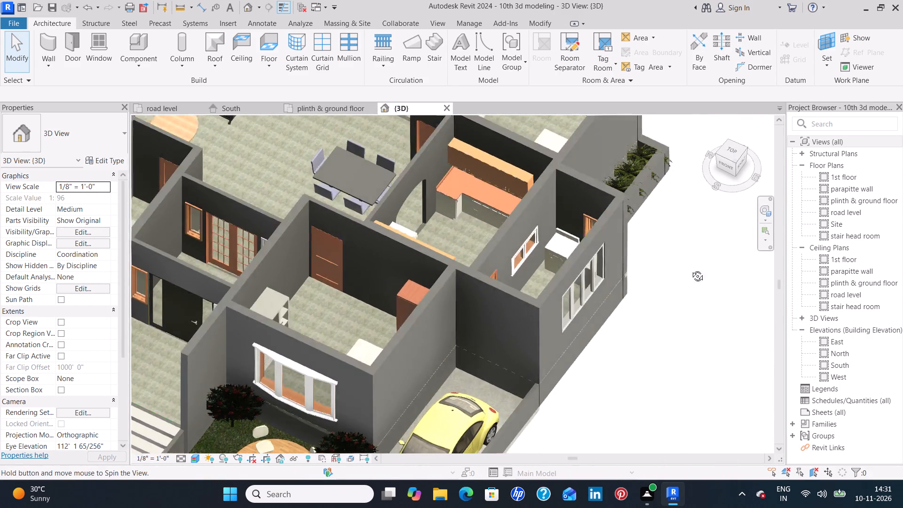
shift+middle_drag(690, 269, 606, 270)
middle_drag(652, 354, 639, 348)
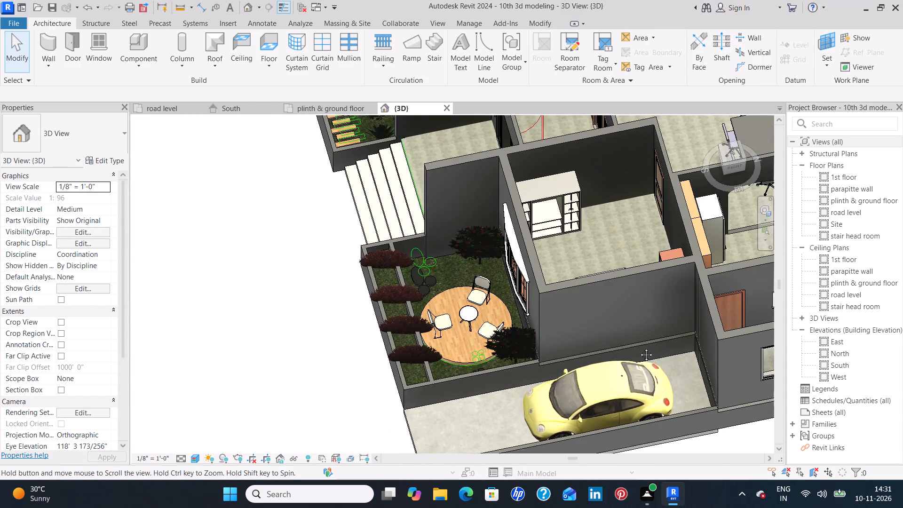
middle_drag(639, 348, 397, 250)
scroll(693, 240, up, 7)
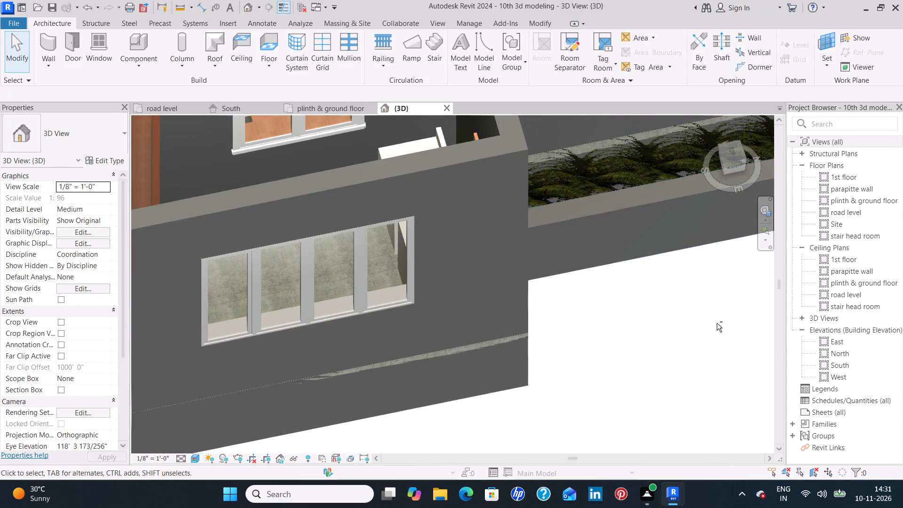
shift+middle_drag(718, 325, 695, 313)
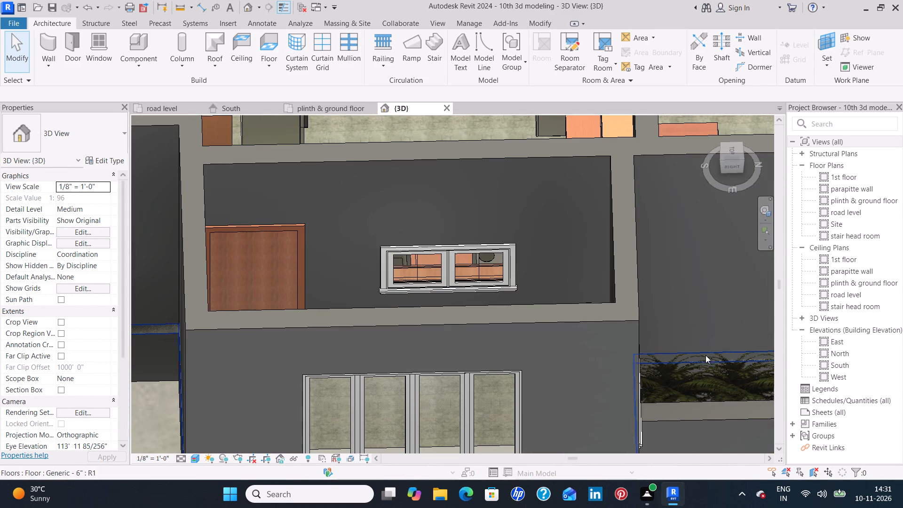
scroll(705, 372, down, 9)
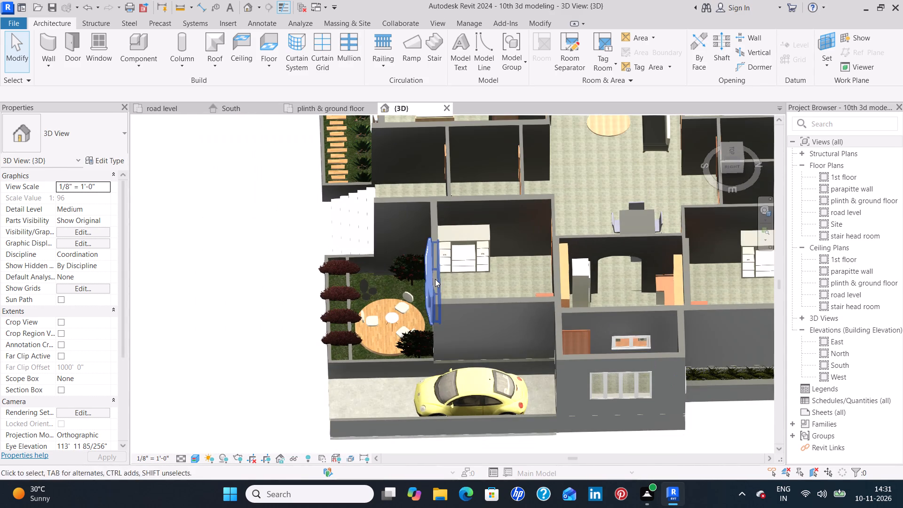
shift+middle_drag(311, 286, 441, 356)
middle_drag(449, 355, 529, 210)
middle_drag(413, 334, 479, 310)
middle_drag(471, 336, 467, 285)
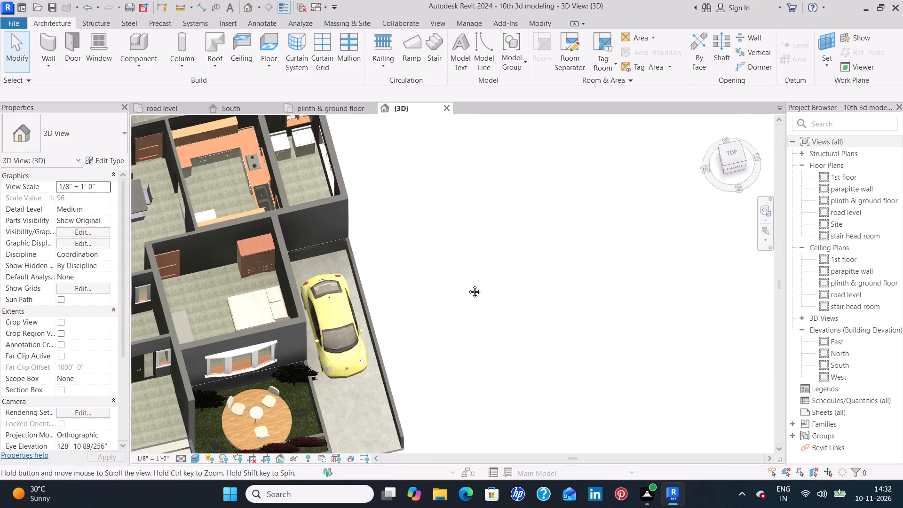
middle_drag(467, 285, 507, 176)
shift+middle_drag(347, 345, 341, 207)
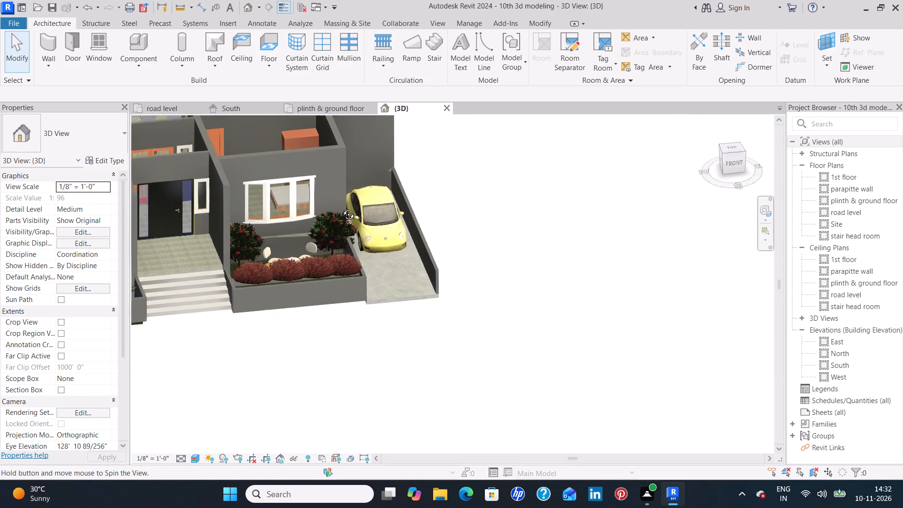
shift+middle_drag(341, 207, 341, 205)
scroll(297, 287, down, 5)
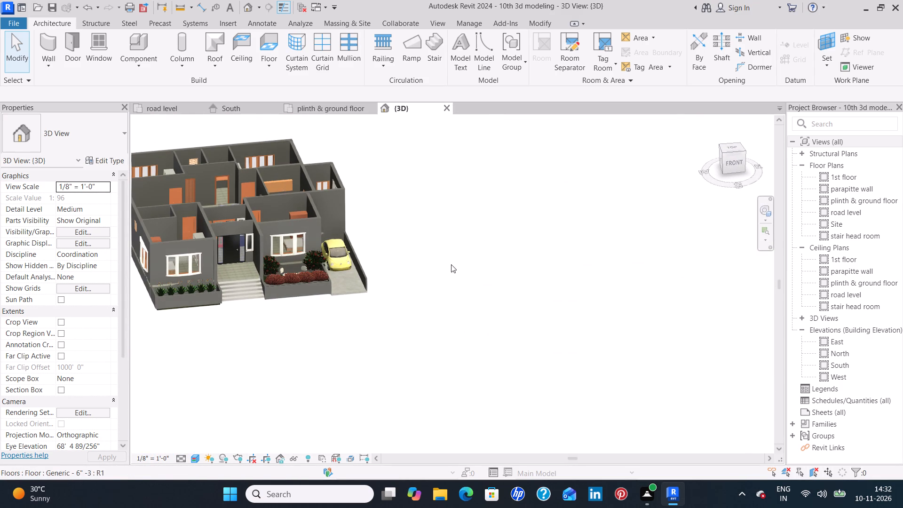
On the plinth & ground floor plan, start a floor and duplicate the Generic - 6" -4 type as Generic - 6" -5.
click(338, 111)
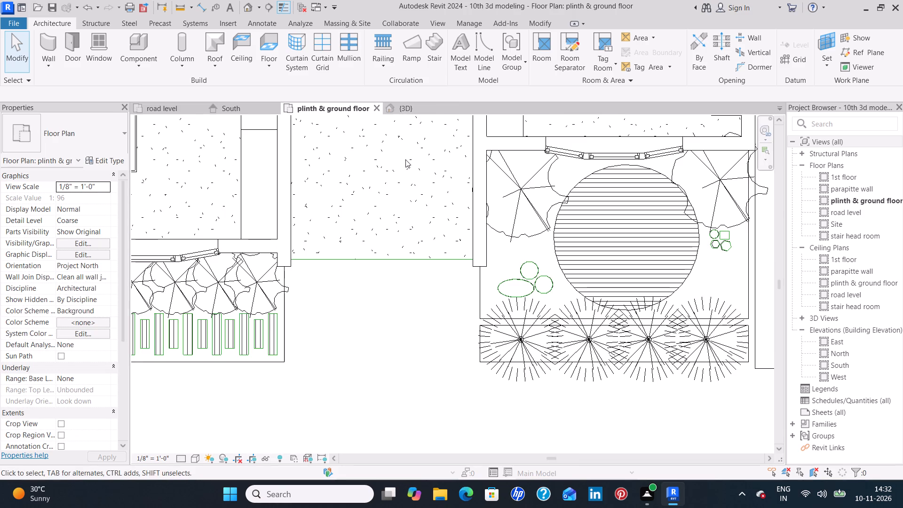
scroll(385, 167, down, 5)
middle_drag(374, 173, 363, 271)
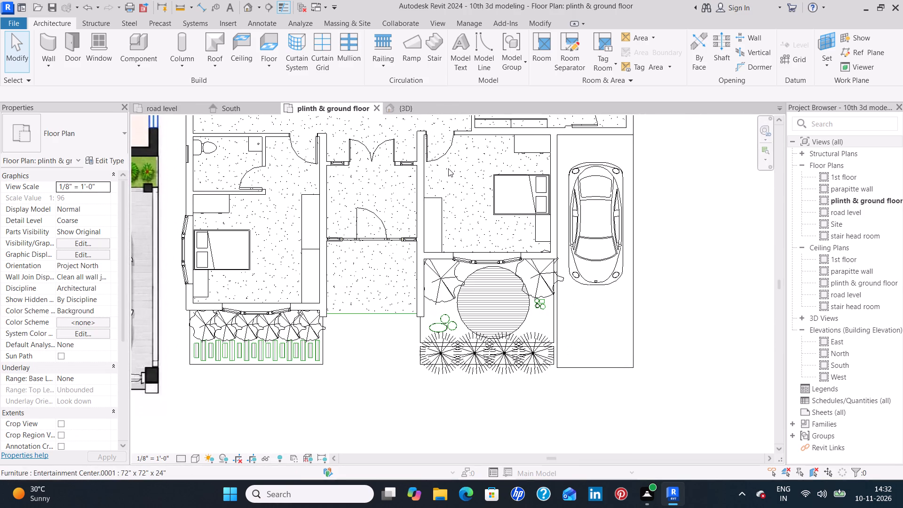
middle_drag(448, 172, 428, 264)
middle_drag(372, 170, 372, 224)
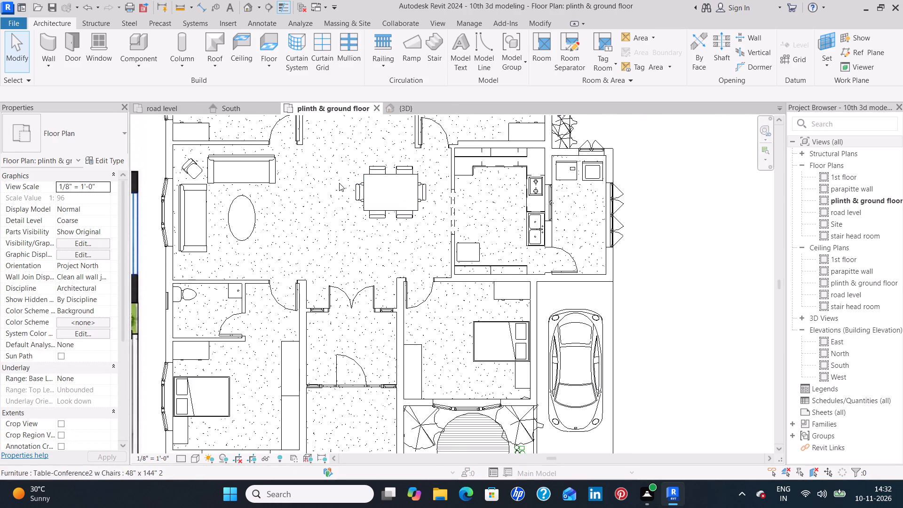
scroll(328, 178, down, 4)
middle_drag(321, 178, 335, 239)
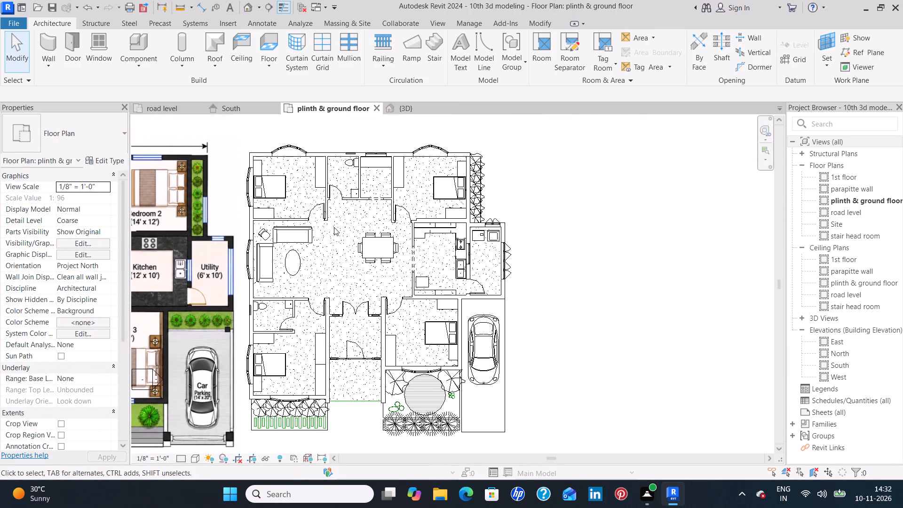
click(263, 45)
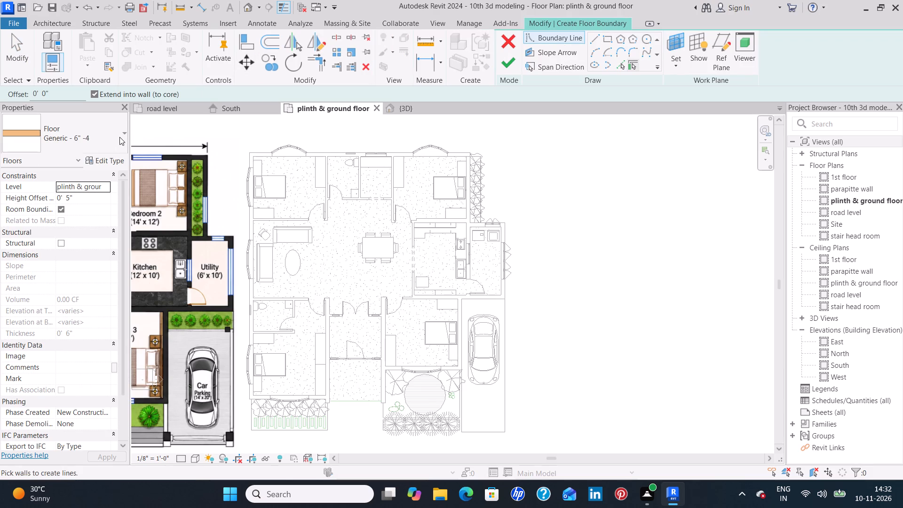
click(119, 137)
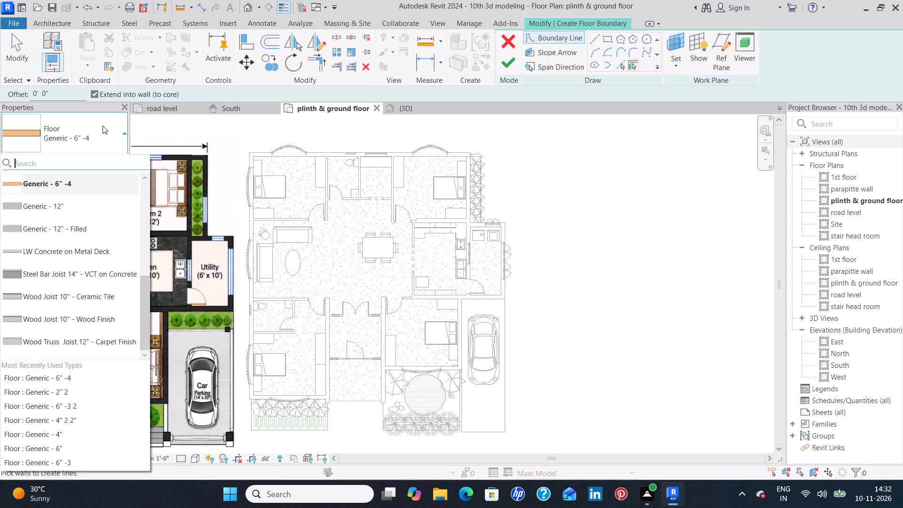
click(103, 126)
click(111, 165)
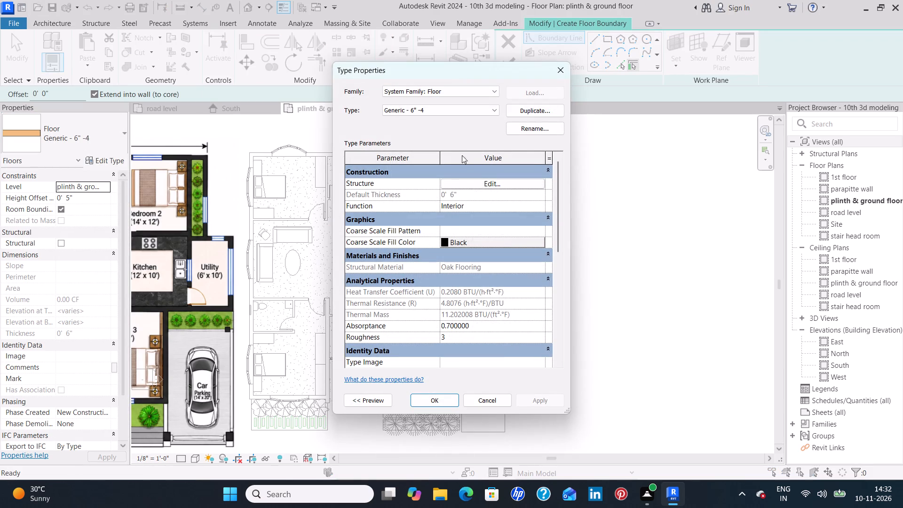
click(539, 108)
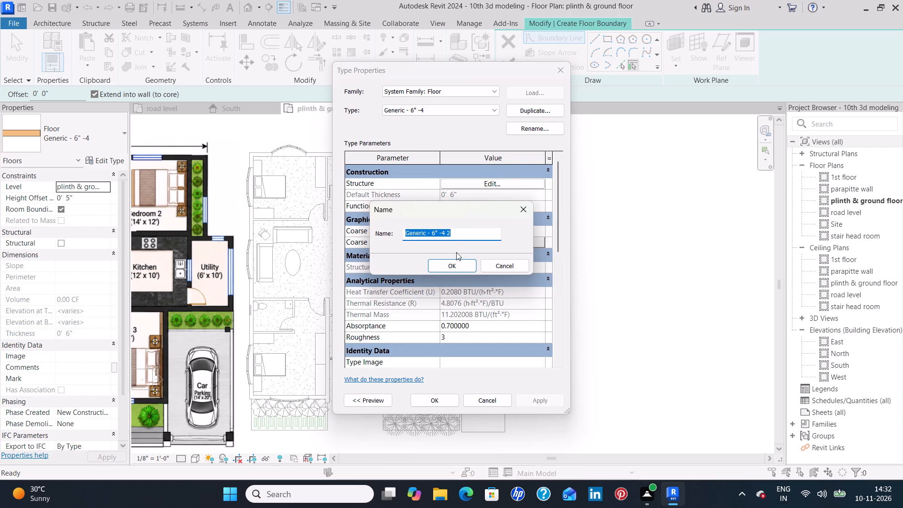
click(459, 231)
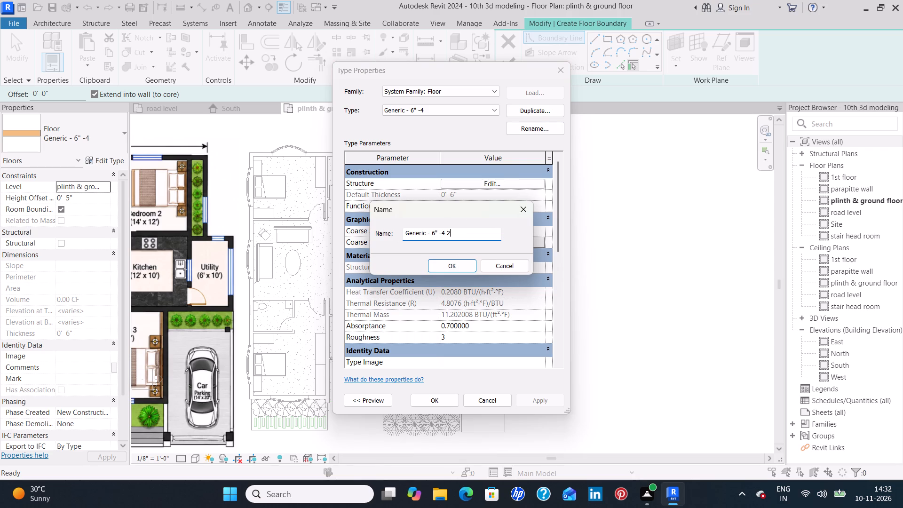
key(BackSpace)
key(BackSpace)
key(BackSpace)
key(5)
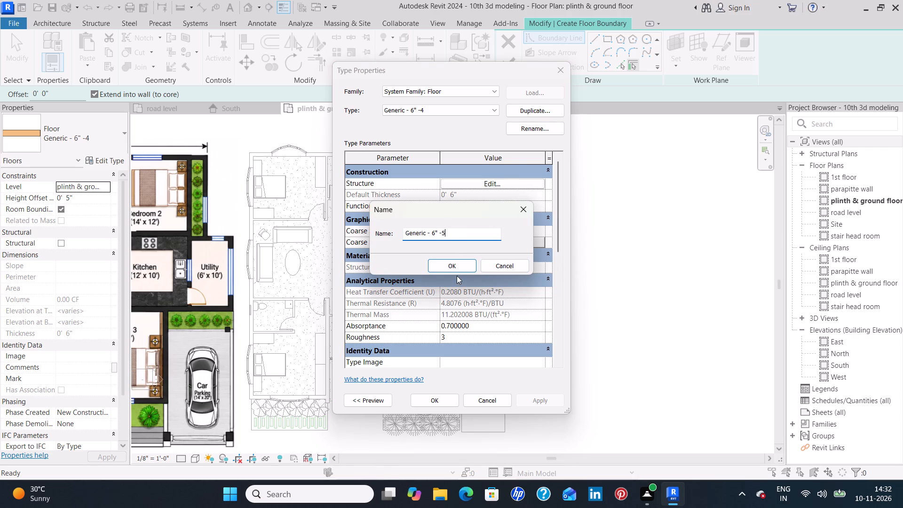
click(456, 267)
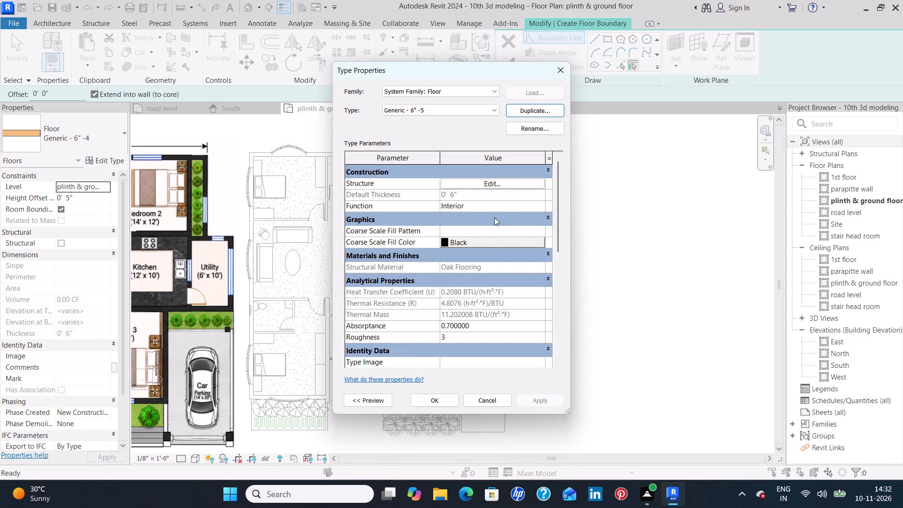
Set the structure layer material of the Generic - 6" -5 floor type to Concrete, Cast-in-Place gray.
click(508, 186)
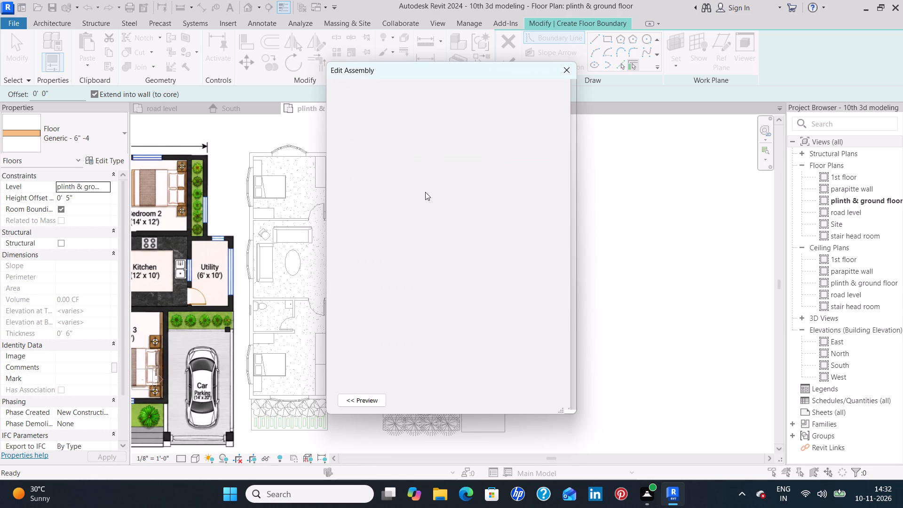
click(430, 190)
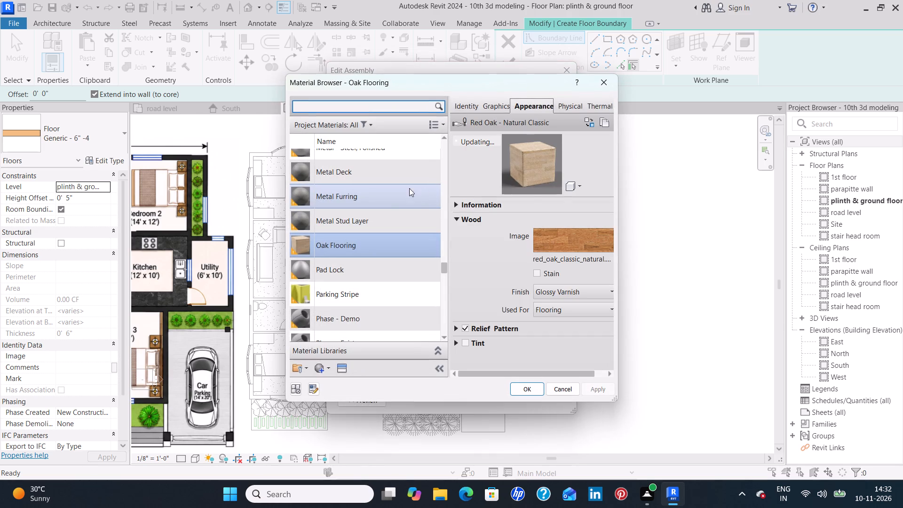
scroll(380, 210, up, 9)
scroll(380, 210, down, 1)
scroll(380, 210, up, 3)
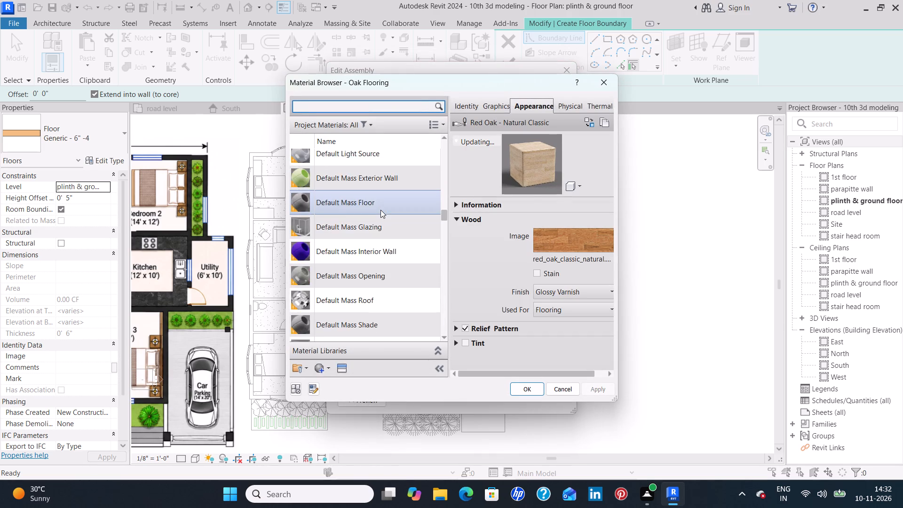
scroll(380, 210, up, 20)
scroll(380, 210, up, 6)
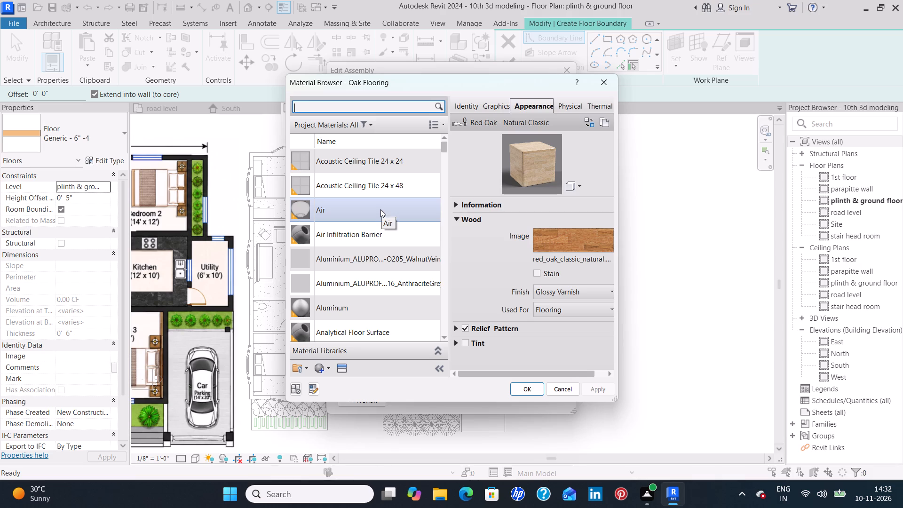
scroll(380, 209, down, 1)
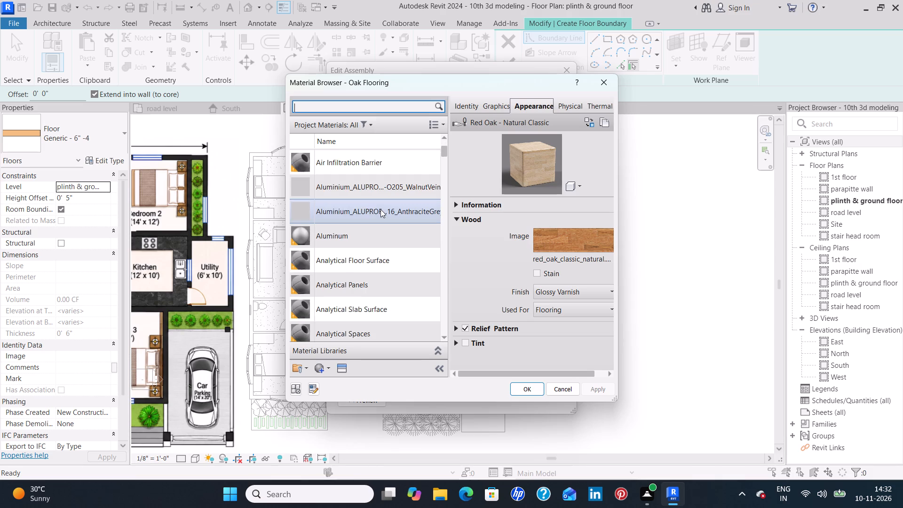
scroll(380, 209, up, 4)
click(340, 116)
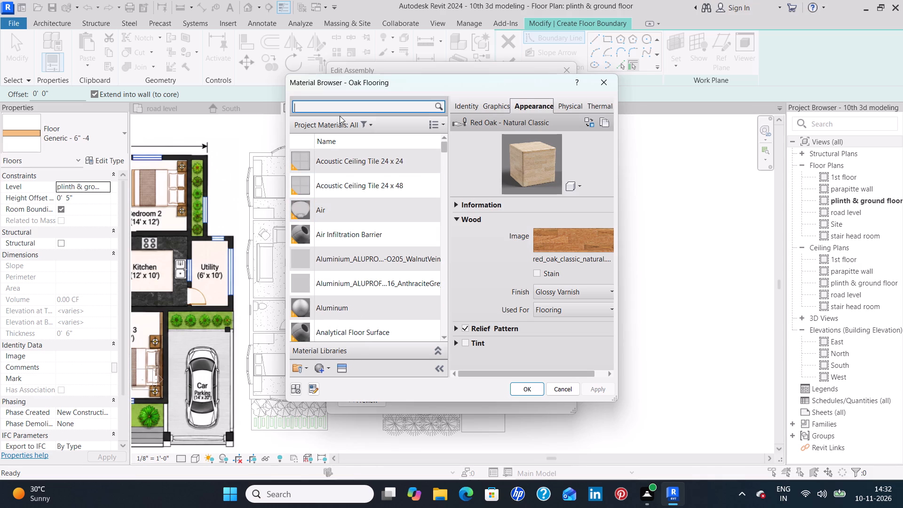
click(340, 110)
text(cas)
key(t)
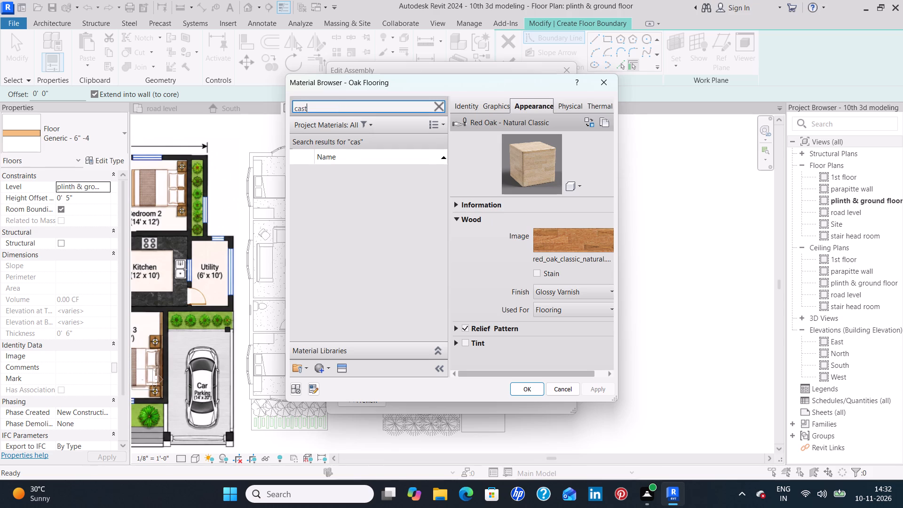
click(385, 177)
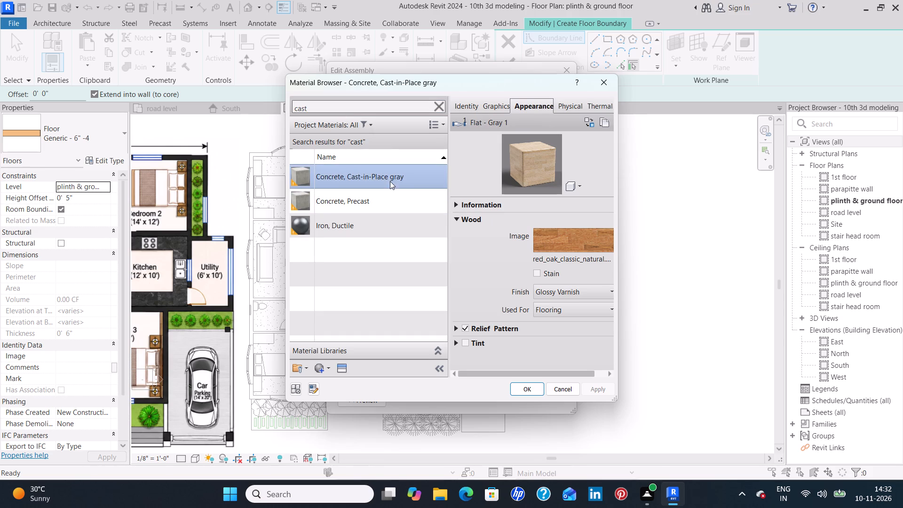
click(532, 390)
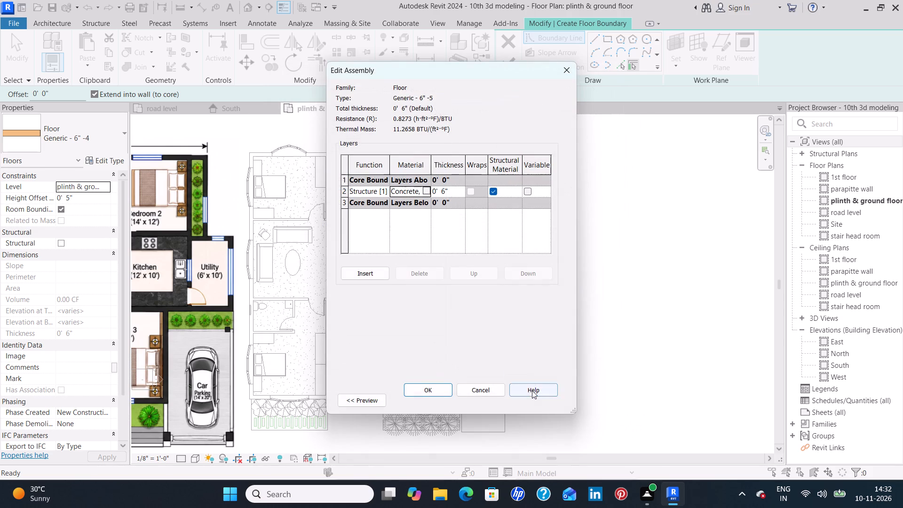
click(432, 389)
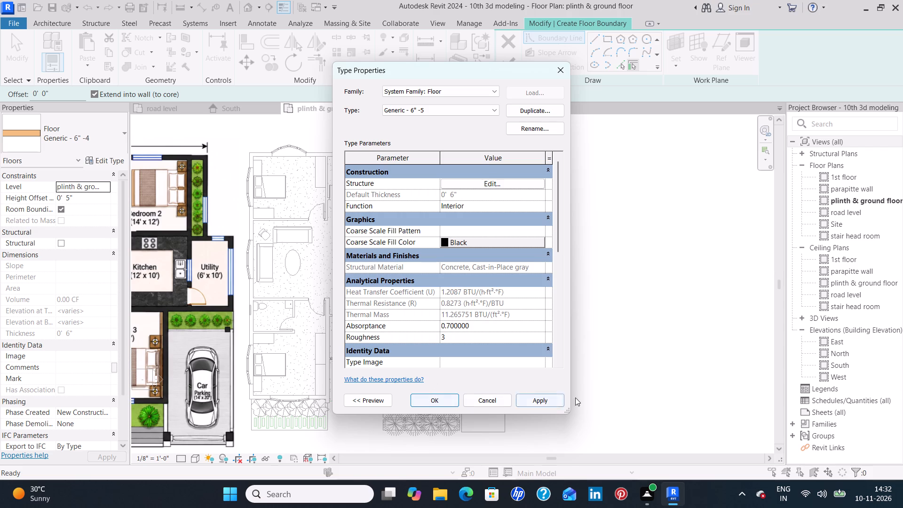
click(527, 400)
click(444, 404)
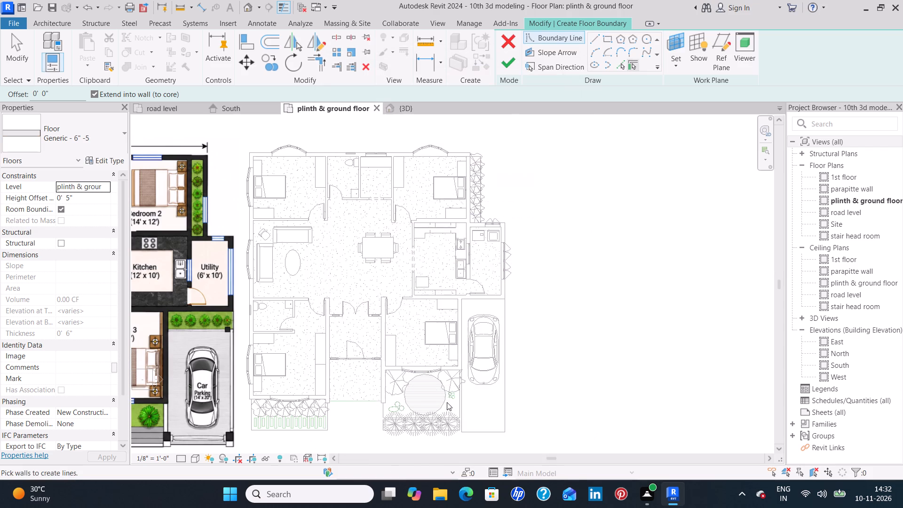
Set the new floor's height offset to 0 and its level to 1st floor.
click(88, 197)
key(BackSpace)
key(0)
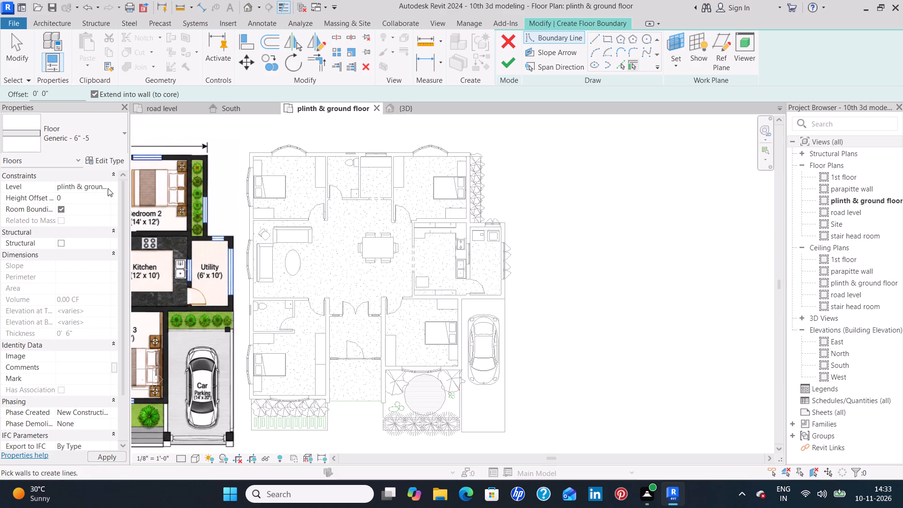
click(108, 188)
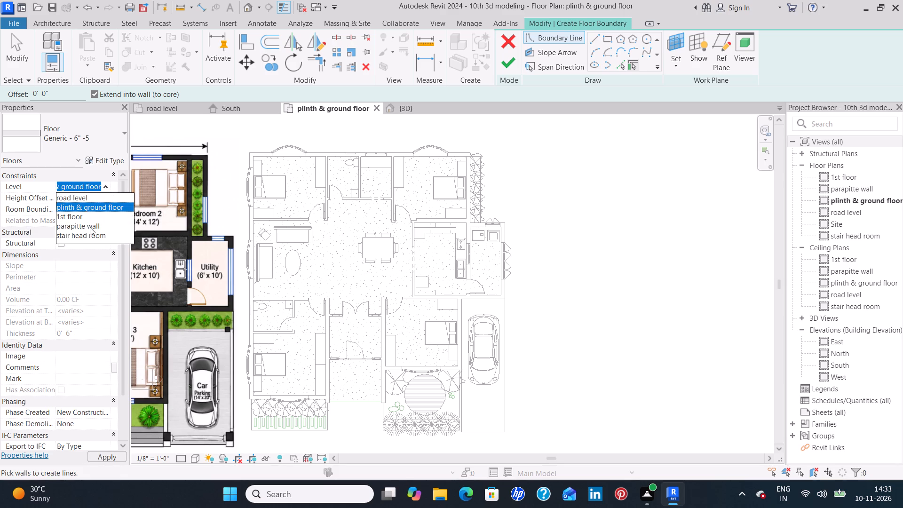
click(90, 220)
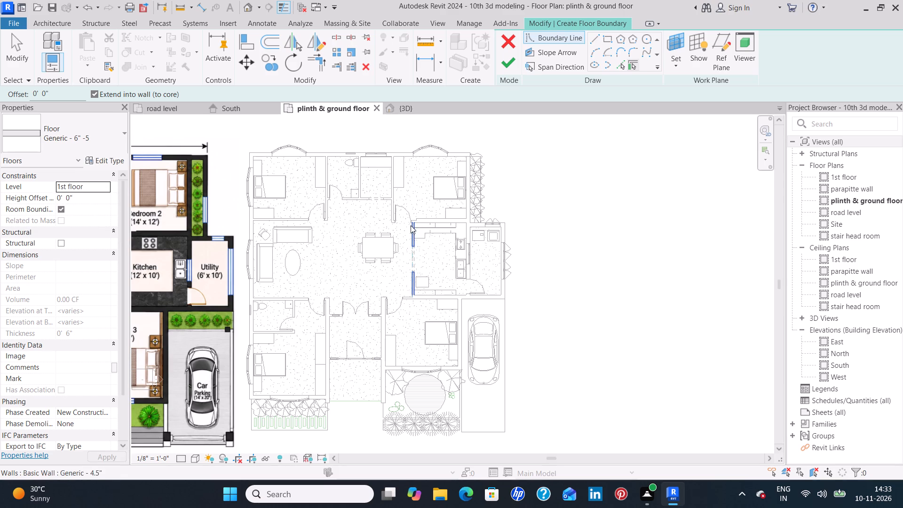
Draw straight floor boundary lines along the rear wall (about 42' 7 1/2"), Bedroom 2's side wall, and the utility's rear (6' 9") and outer (14' 8") walls.
middle_drag(570, 208, 603, 214)
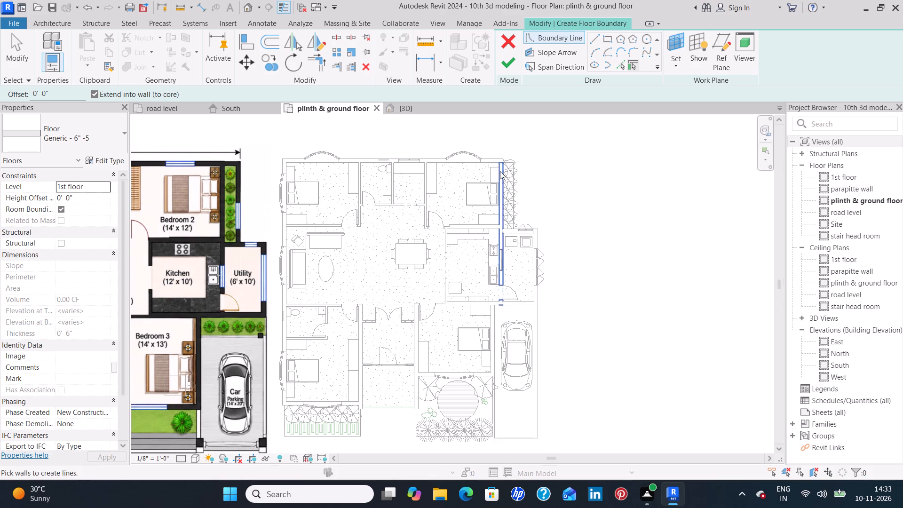
click(595, 41)
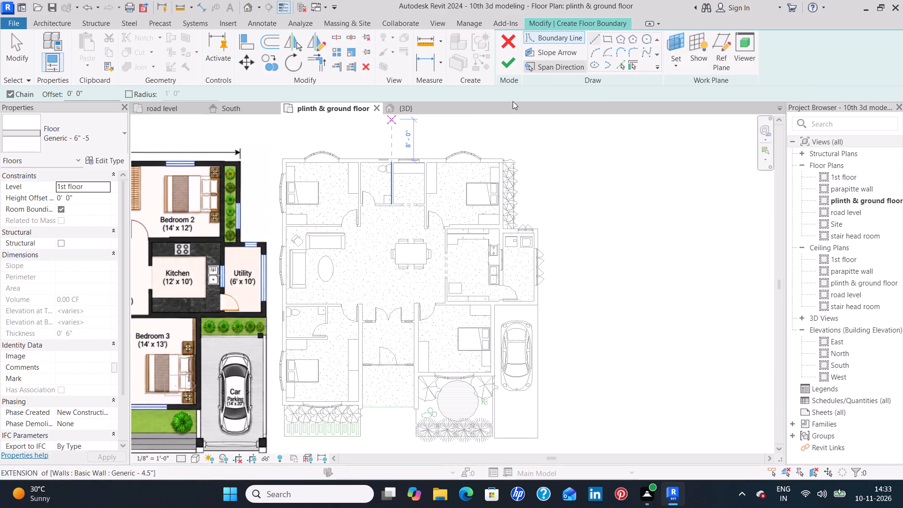
scroll(287, 161, up, 7)
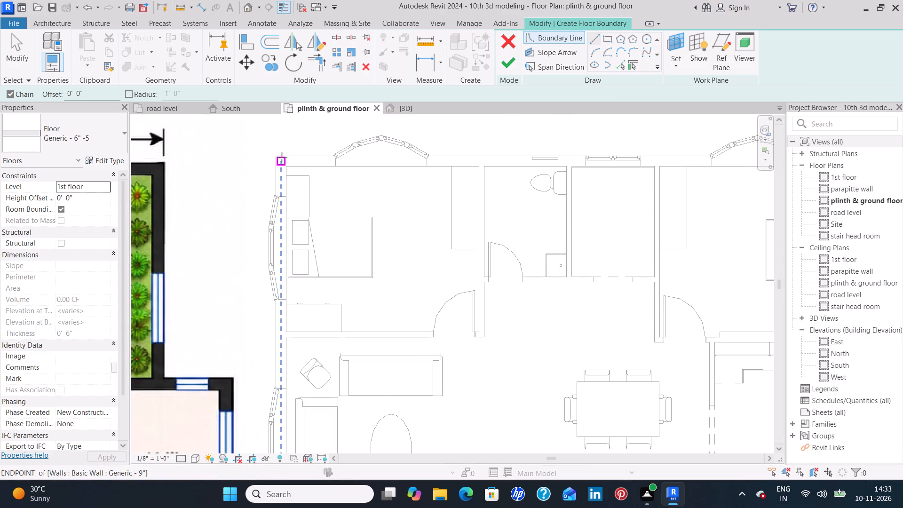
click(274, 156)
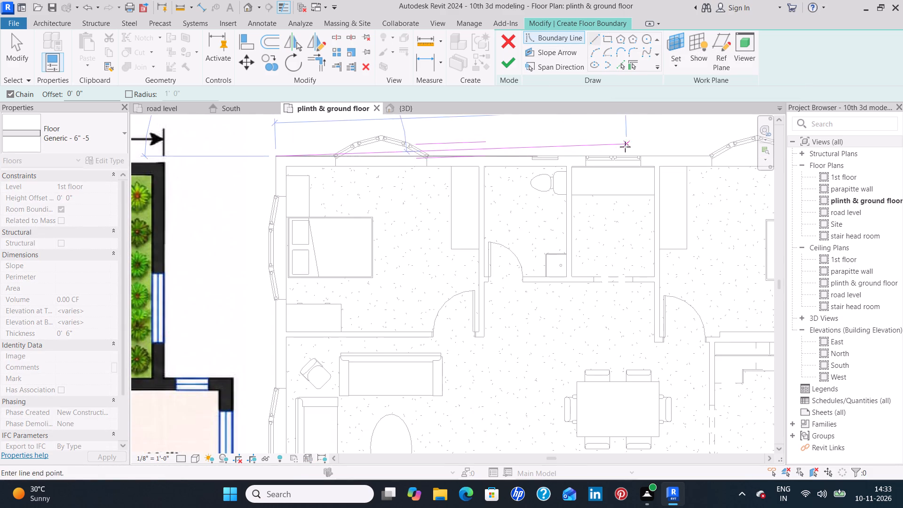
middle_drag(648, 156, 333, 173)
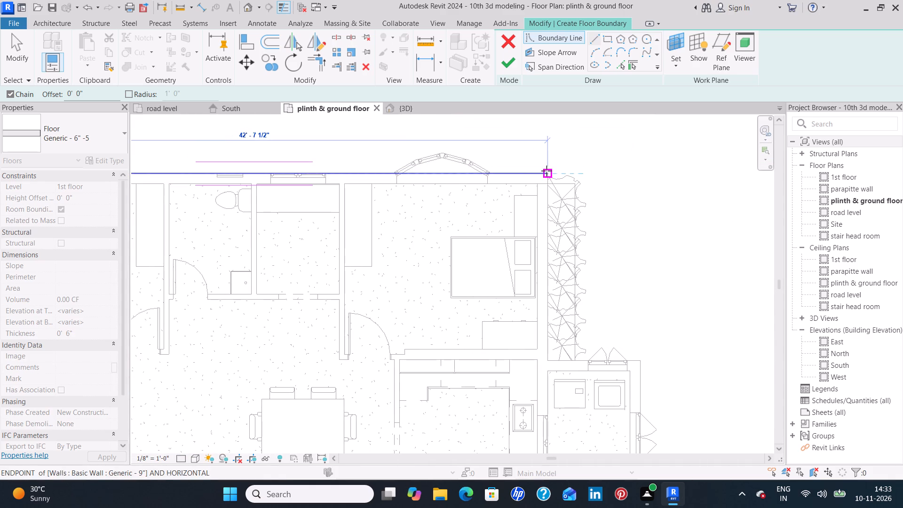
click(547, 172)
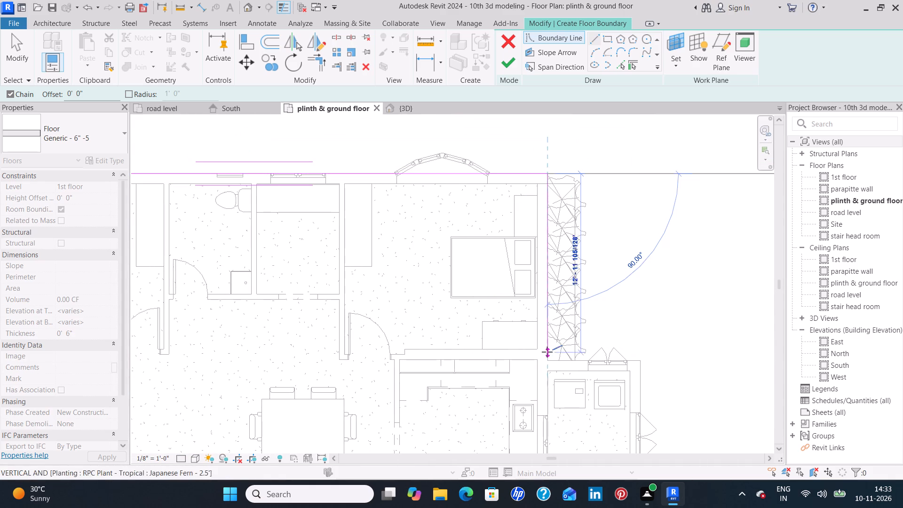
click(547, 358)
middle_drag(547, 358, 541, 321)
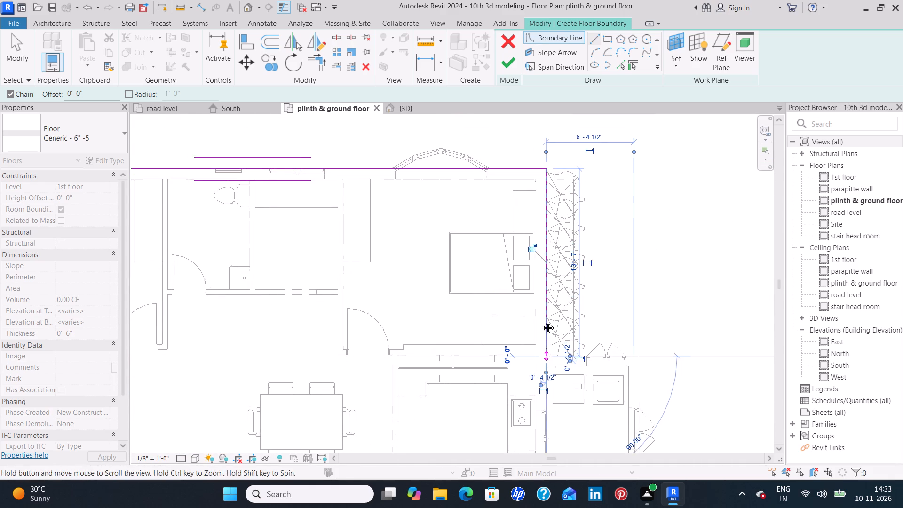
middle_drag(541, 321, 517, 162)
click(612, 166)
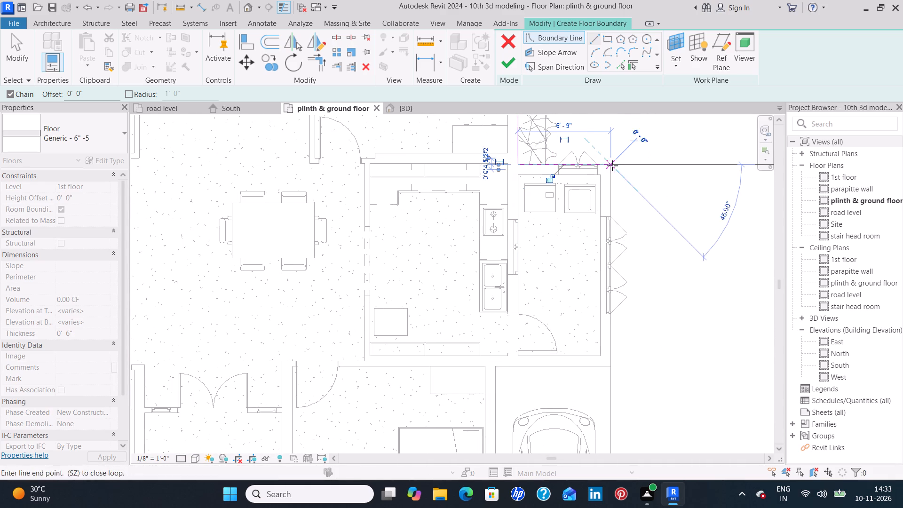
click(611, 367)
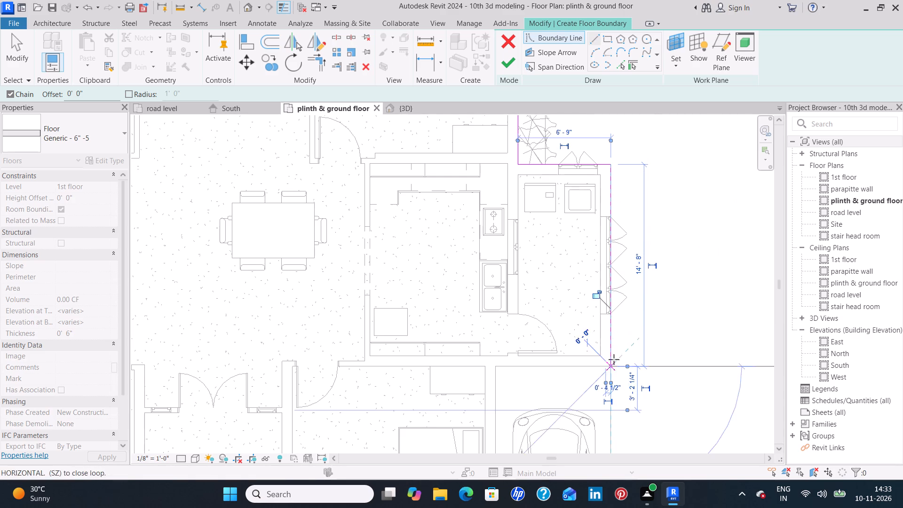
Continue the floor boundary along the utility's car-parking wall, Bedroom 3's side wall beside the car, and its front wall for about 14' 9".
middle_drag(613, 354, 603, 175)
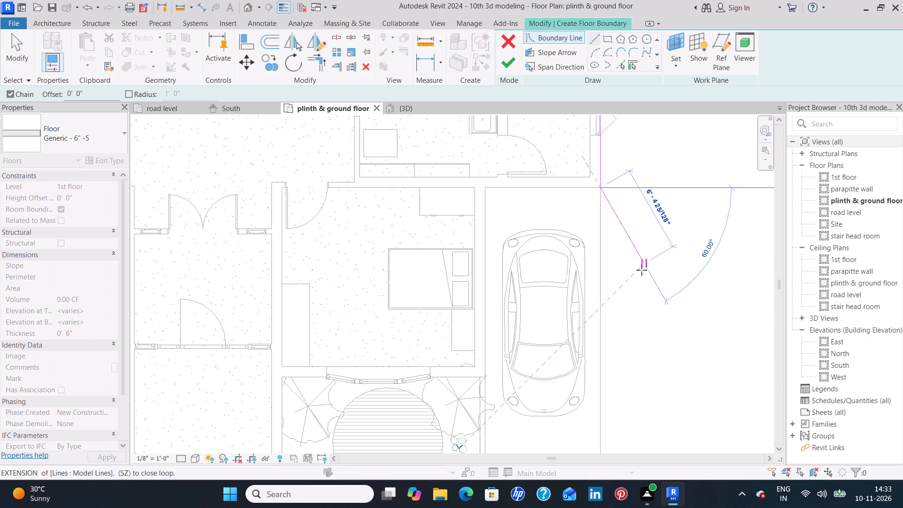
click(486, 190)
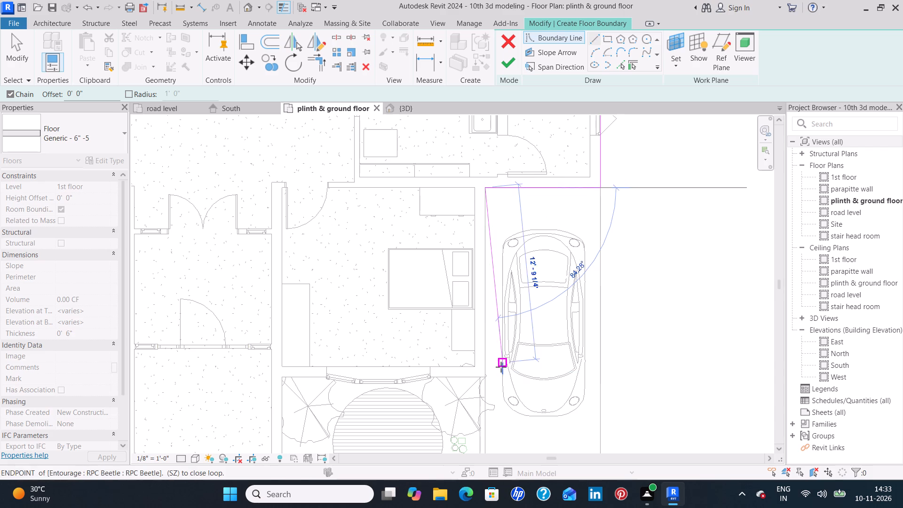
middle_drag(494, 347, 514, 218)
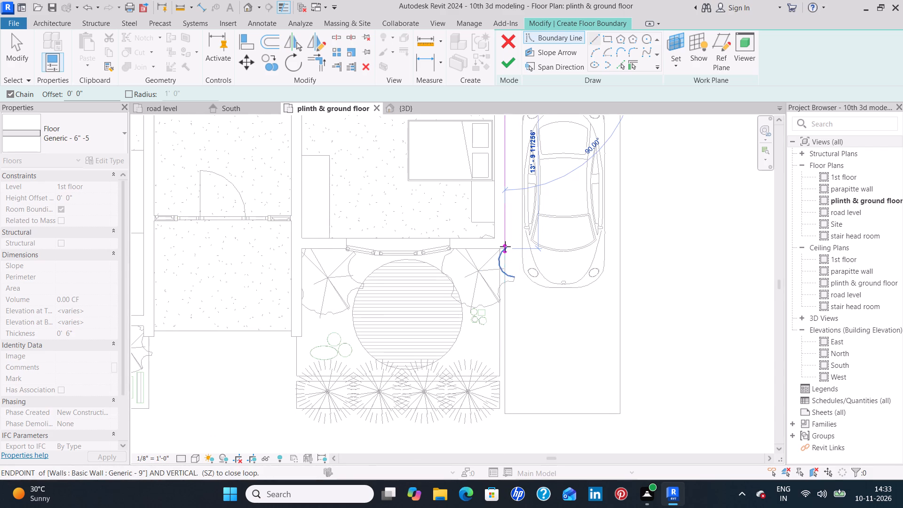
click(505, 246)
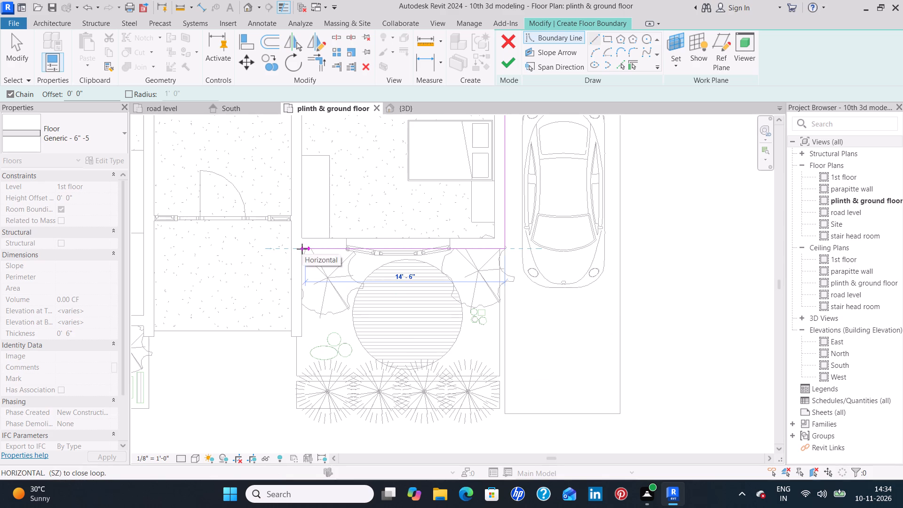
scroll(302, 251, up, 4)
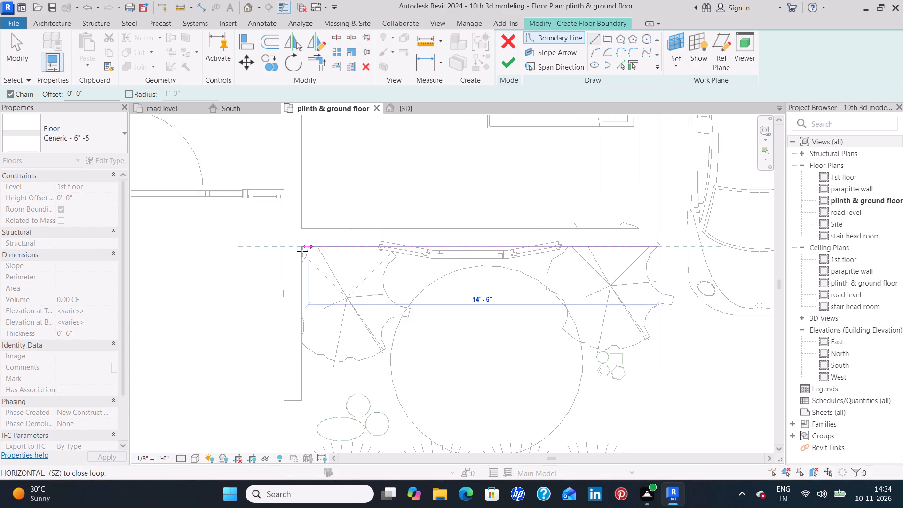
scroll(302, 251, up, 3)
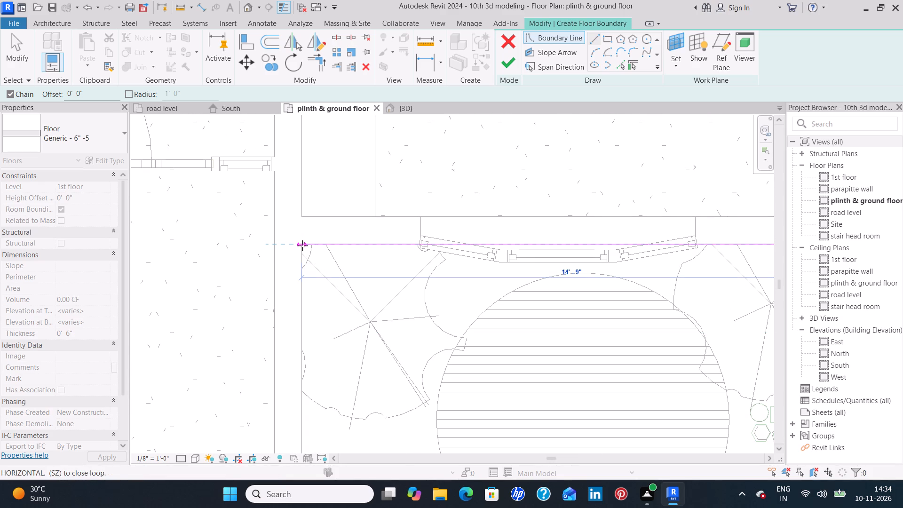
click(302, 246)
Continue the floor boundary about 6' 4 3/4" along the garden-side porch wall, across the porch front, and back 9" to the other front bedroom's wall face.
middle_drag(297, 330, 300, 299)
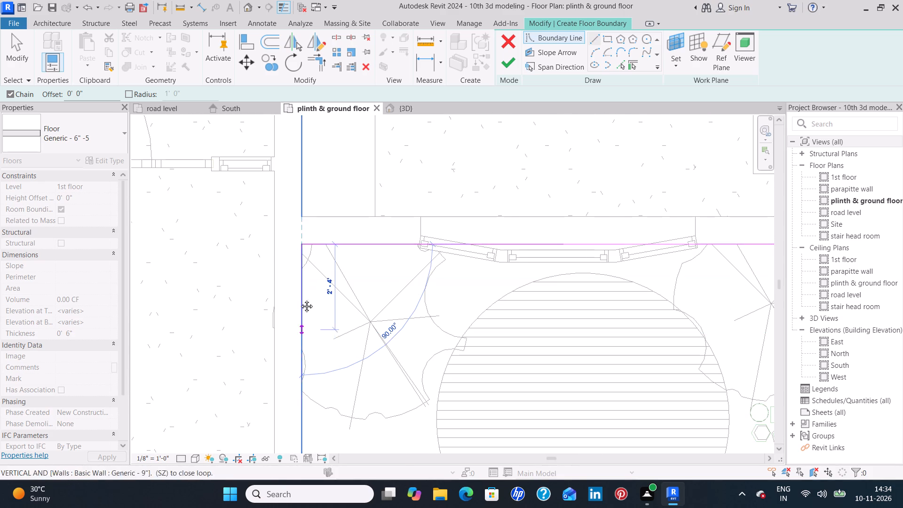
middle_drag(300, 299, 300, 233)
scroll(306, 377, down, 3)
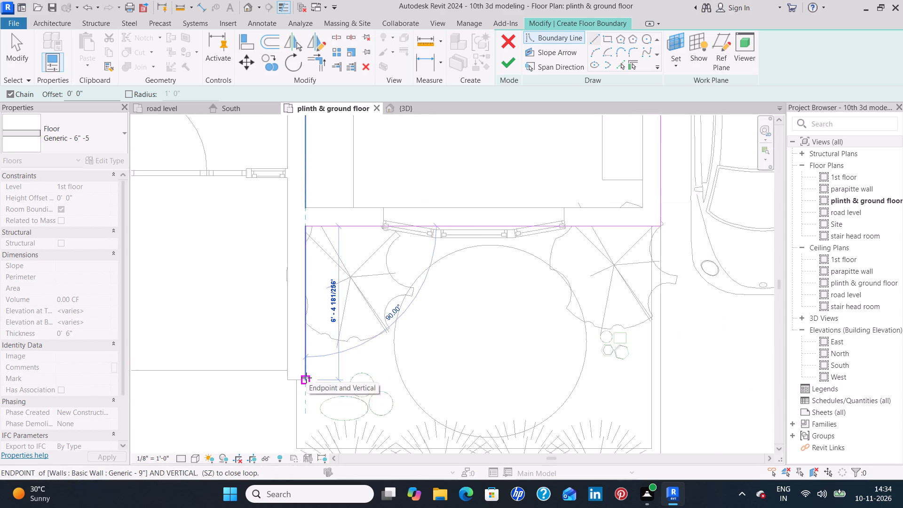
scroll(306, 381, down, 1)
middle_drag(306, 381, 371, 240)
scroll(395, 208, down, 2)
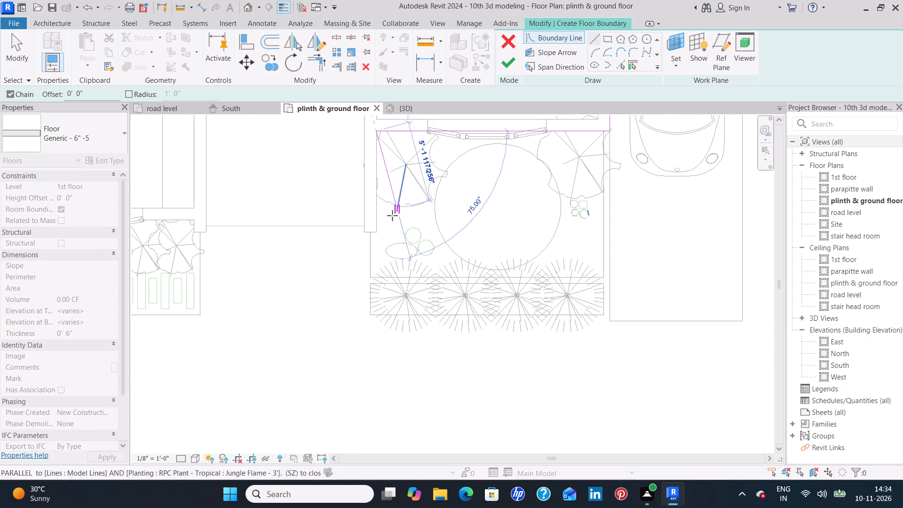
click(375, 236)
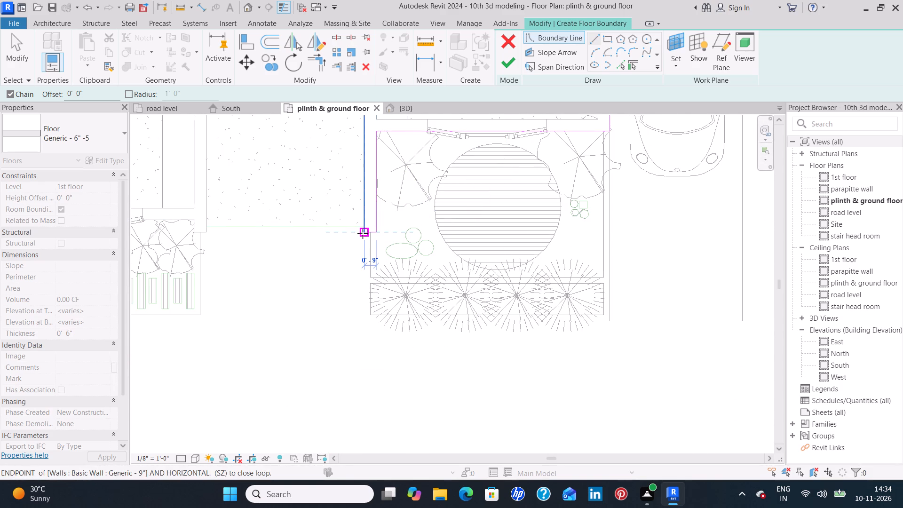
click(363, 233)
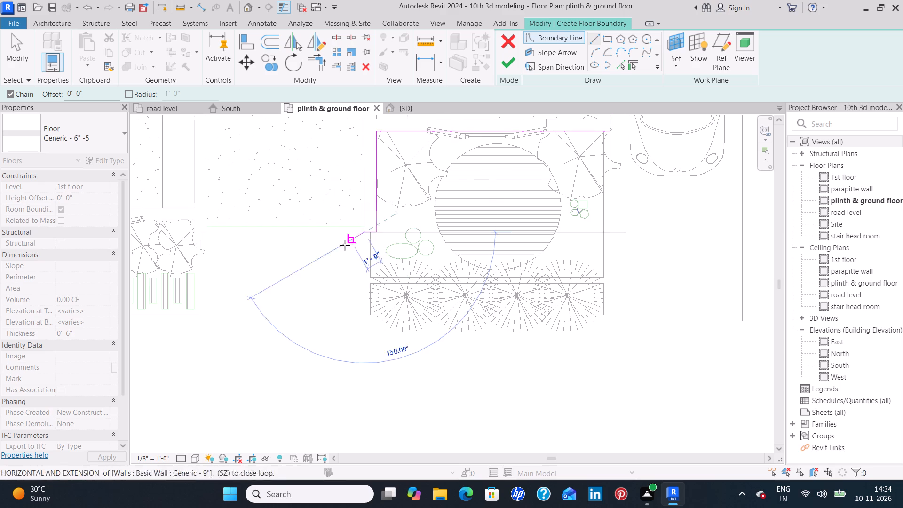
click(209, 233)
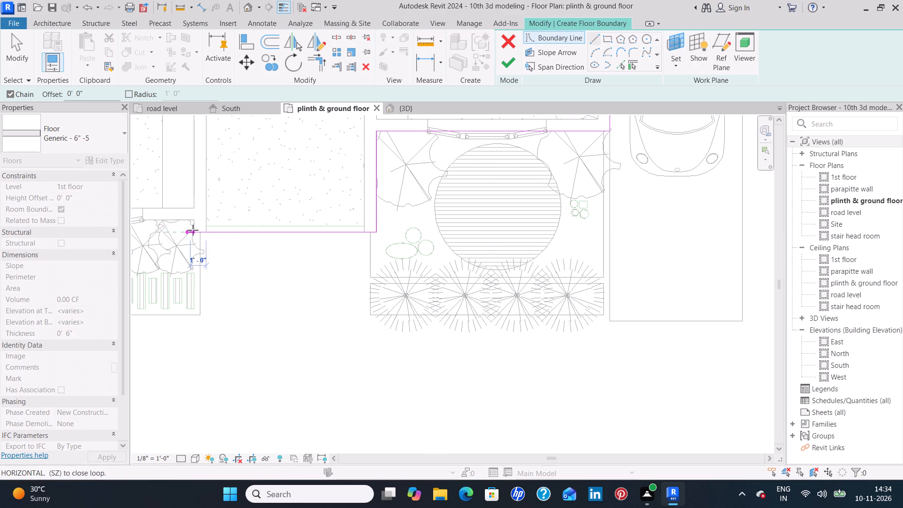
click(194, 232)
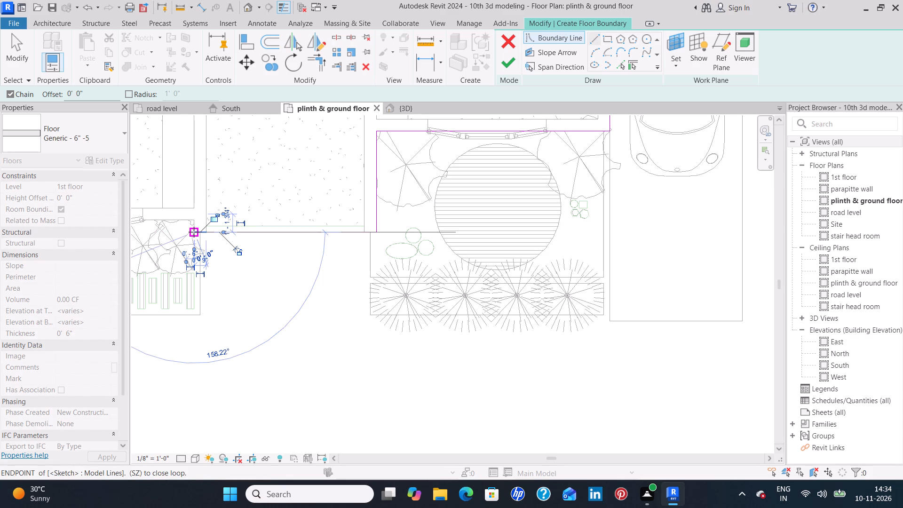
click(195, 219)
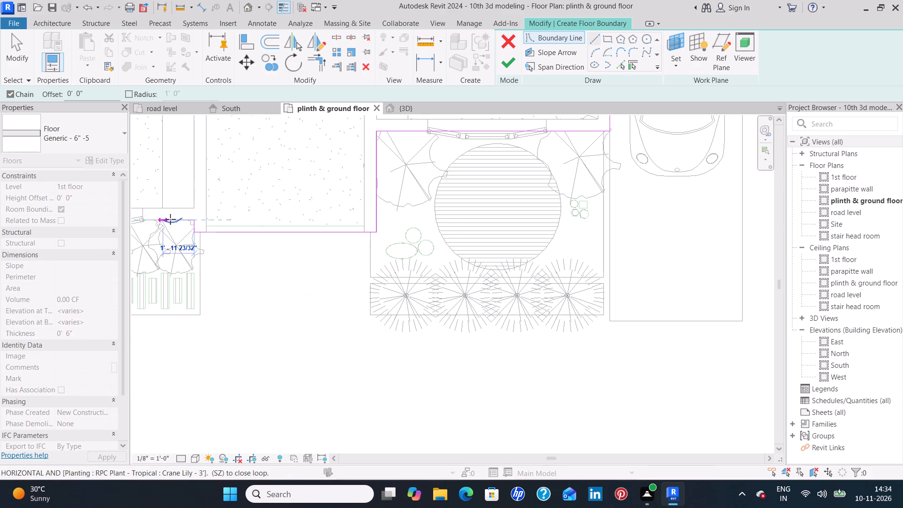
Draw the floor boundary along the other front bedroom's front wall and close the loop up the long side wall to the rear corner.
middle_drag(174, 220, 439, 209)
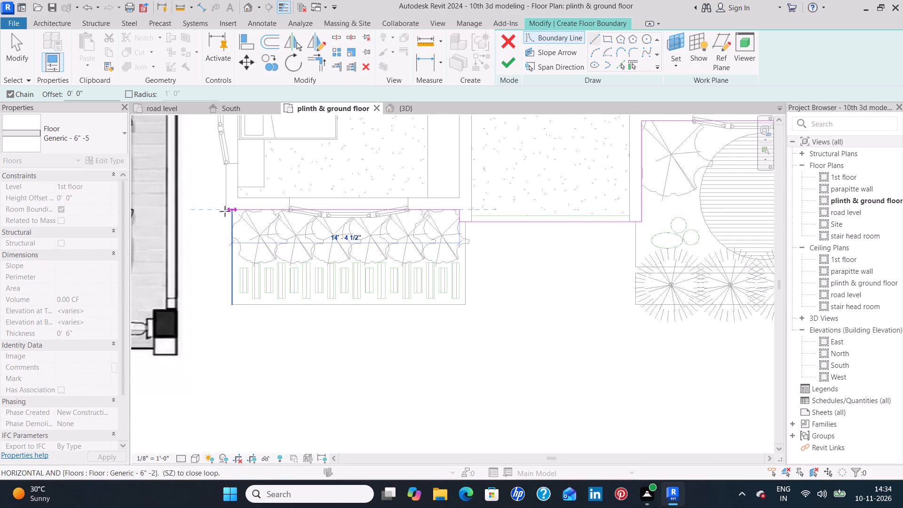
click(224, 211)
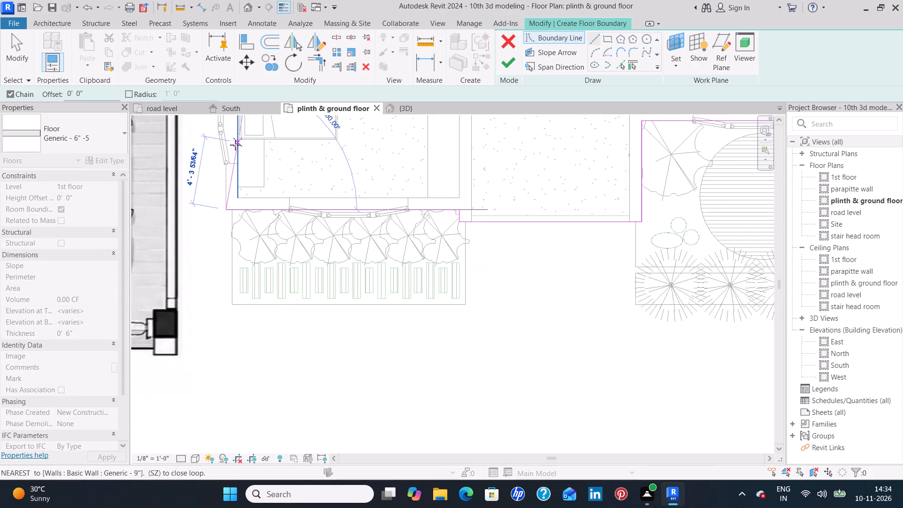
middle_drag(249, 225, 271, 338)
scroll(270, 325, down, 1)
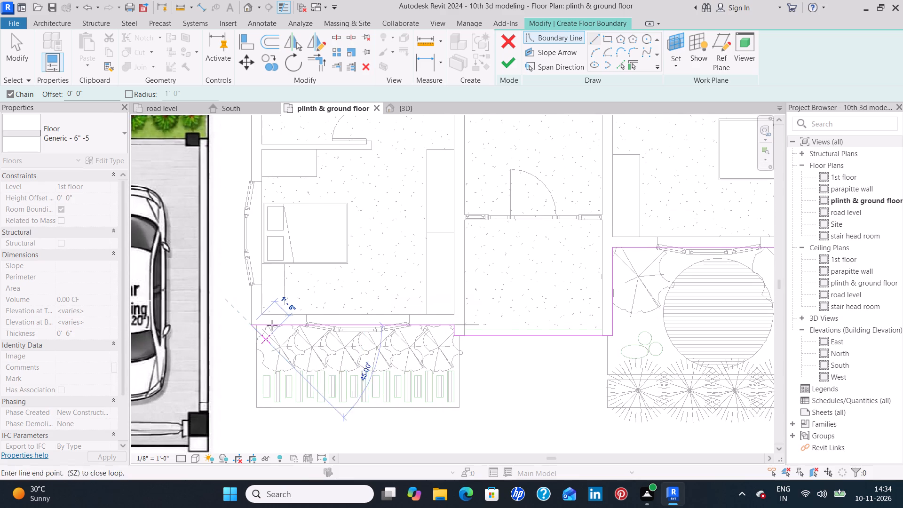
middle_drag(247, 129, 257, 333)
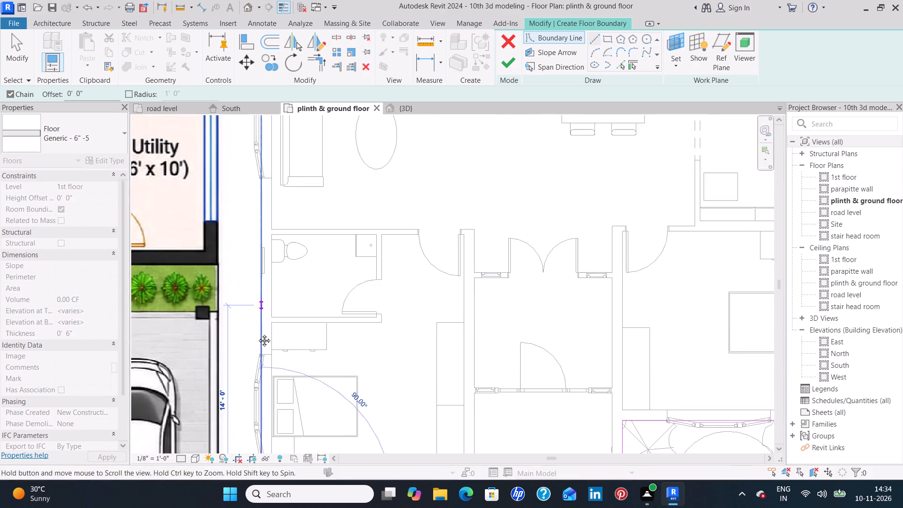
middle_drag(257, 333, 257, 376)
middle_drag(261, 142, 262, 316)
middle_drag(263, 149, 261, 211)
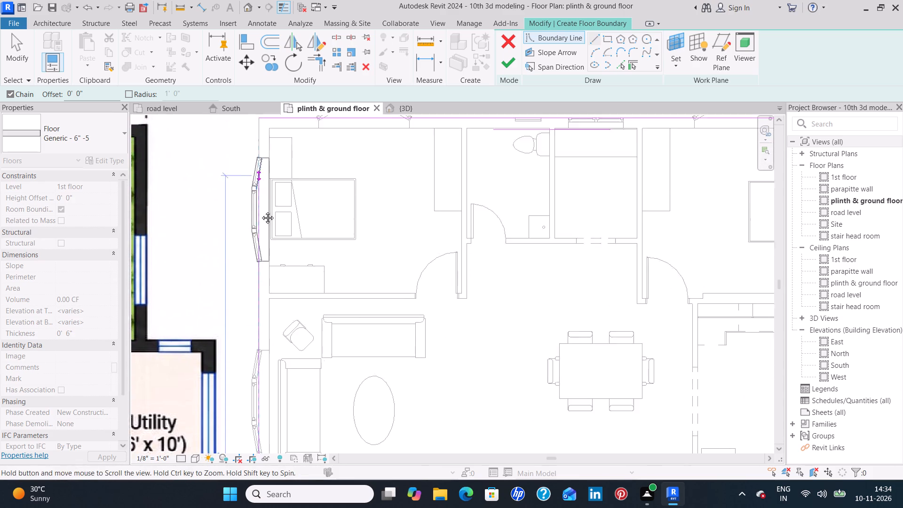
middle_drag(261, 211, 260, 283)
click(257, 224)
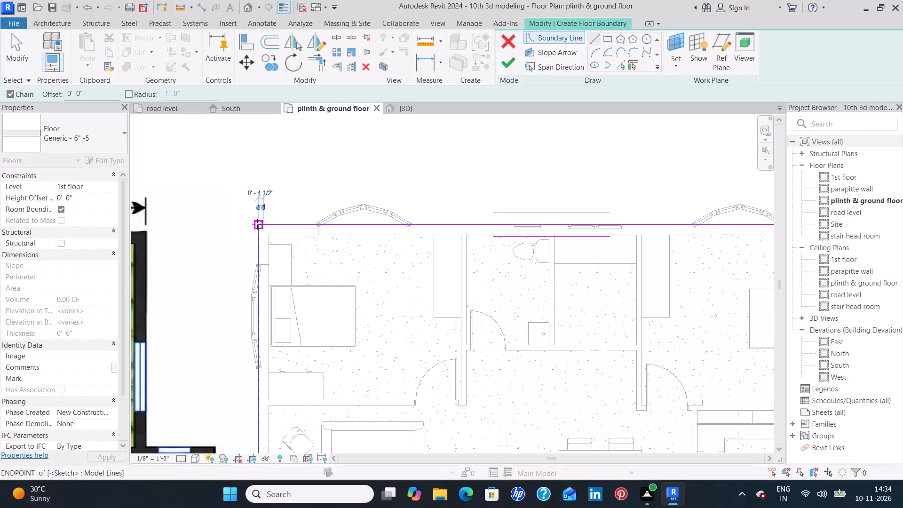
key(Escape)
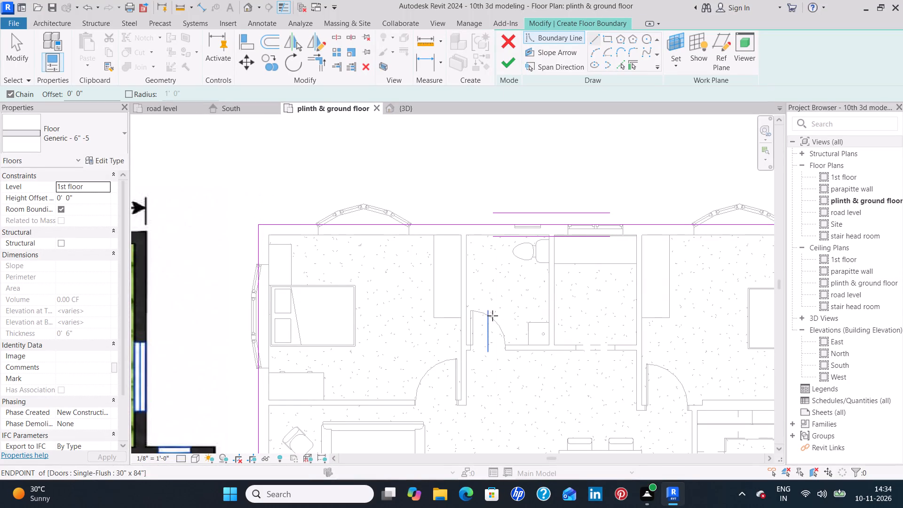
key(Escape)
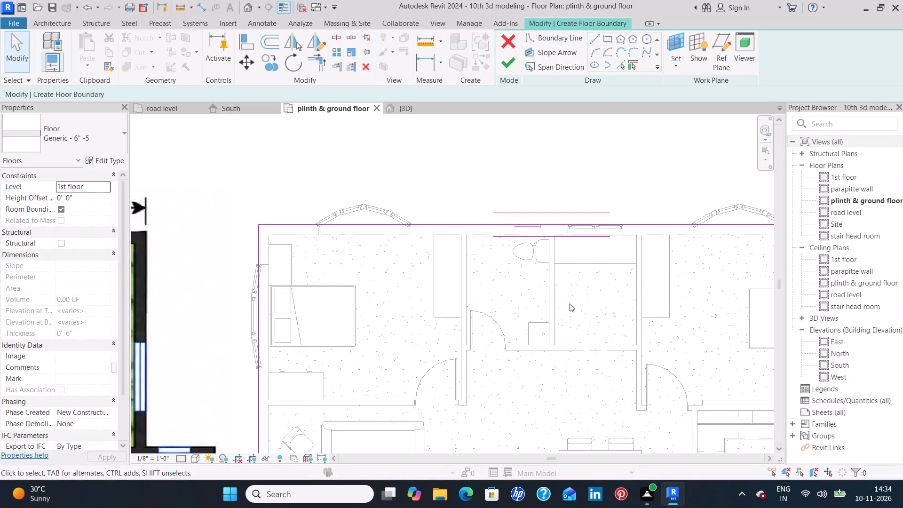
Set the rear floor boundary line's distance from the rear wall's centreline to 2'.
middle_drag(538, 309, 413, 357)
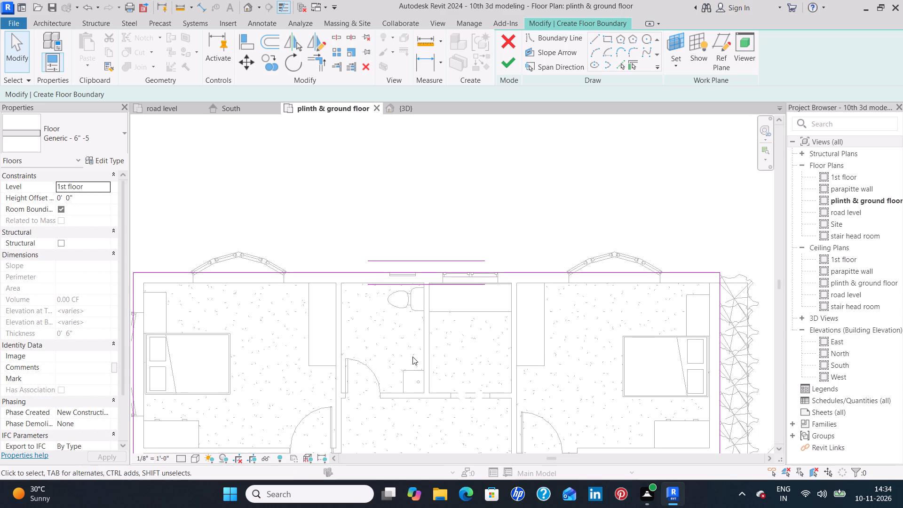
scroll(409, 354, down, 2)
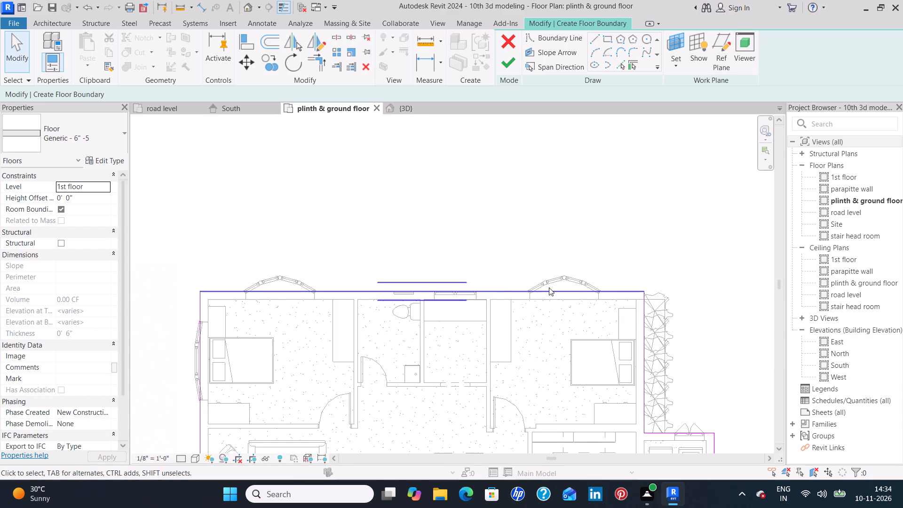
click(552, 287)
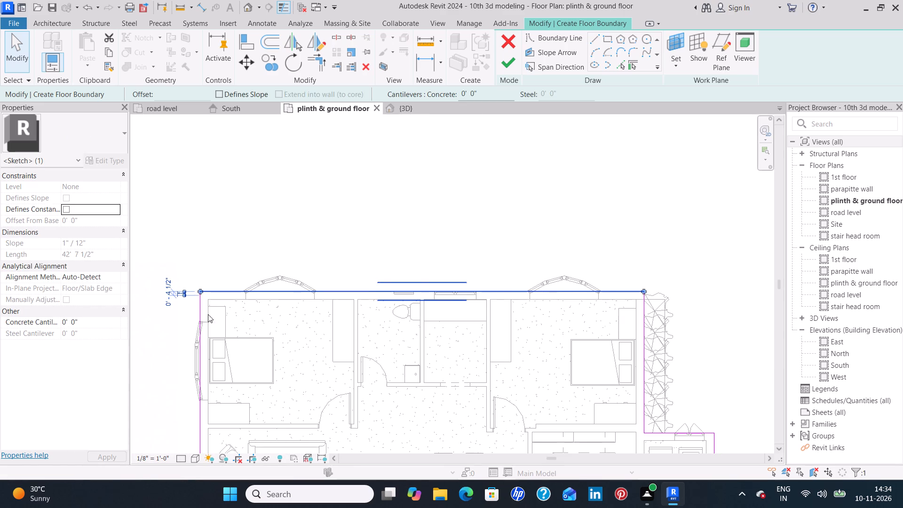
click(168, 305)
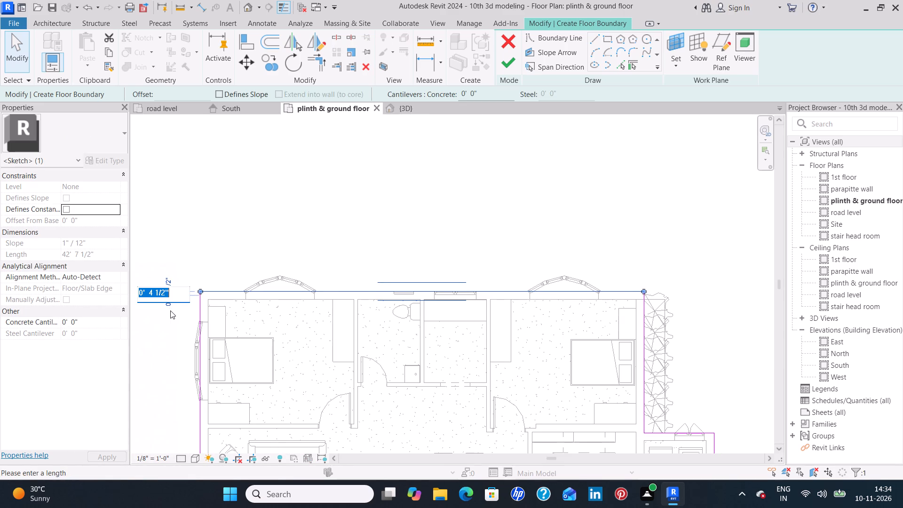
key(BackSpace)
text(2')
key(Return)
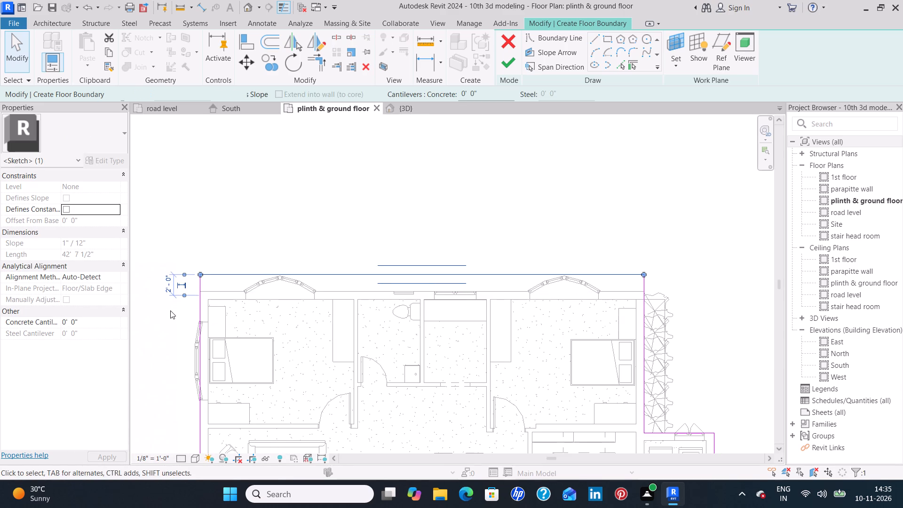
click(531, 190)
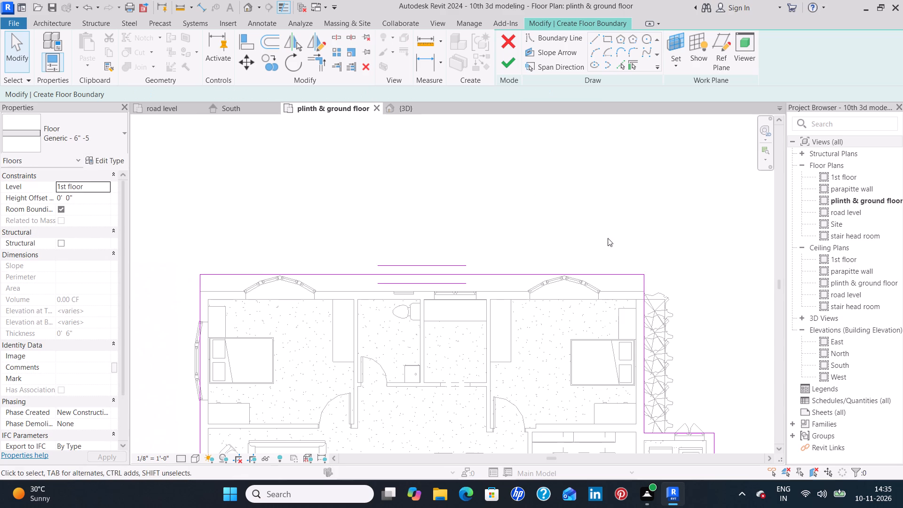
Set the floor boundary line beside Bedroom 2's outer side wall to 2' from the wall's centreline.
middle_drag(714, 316, 582, 216)
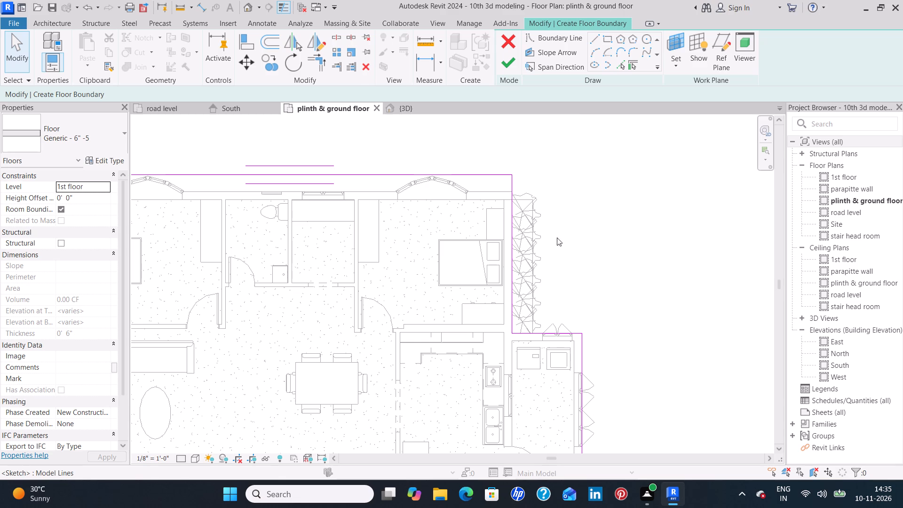
click(512, 248)
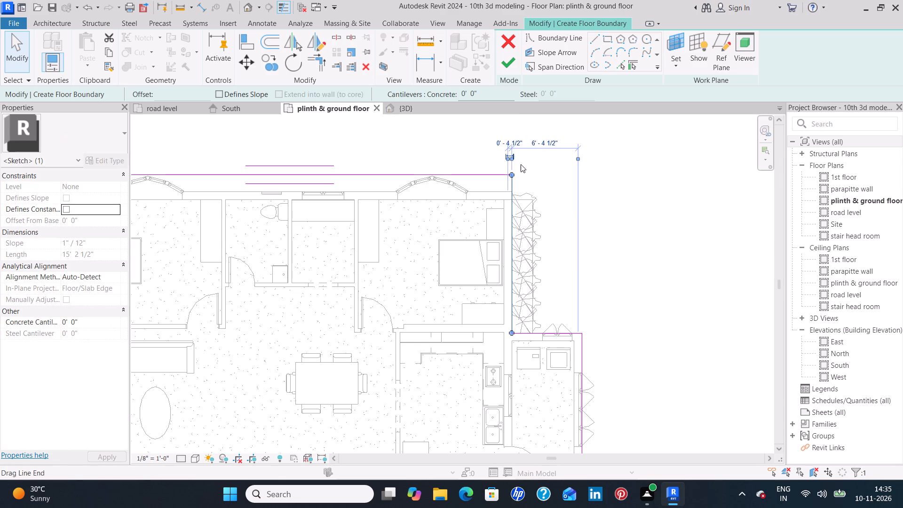
click(499, 144)
key(BackSpace)
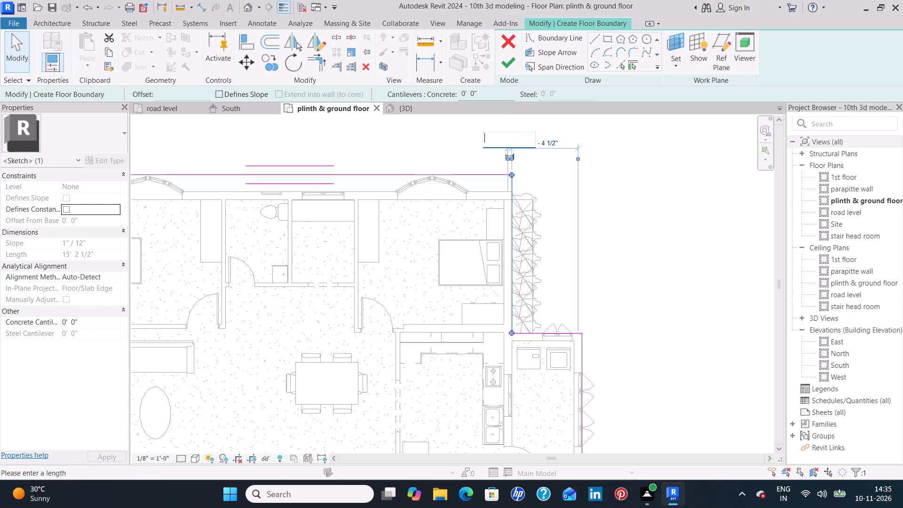
text(2')
key(Return)
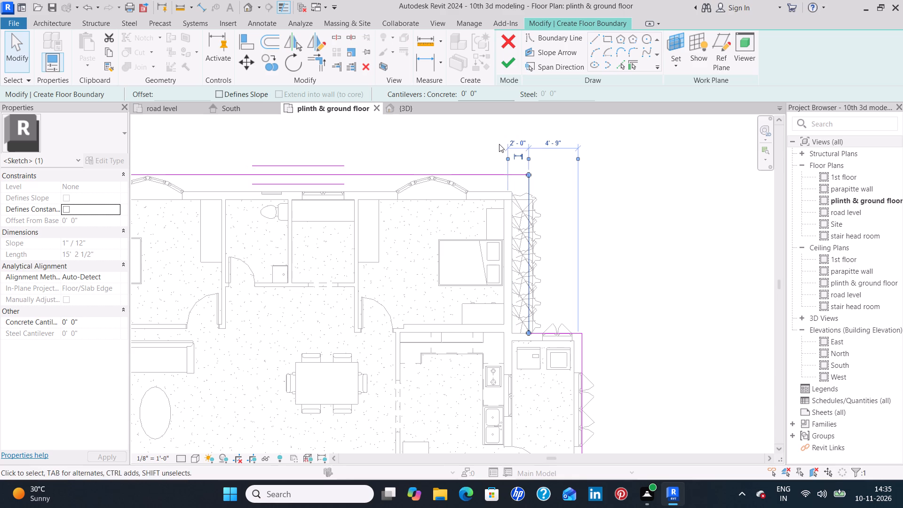
click(657, 220)
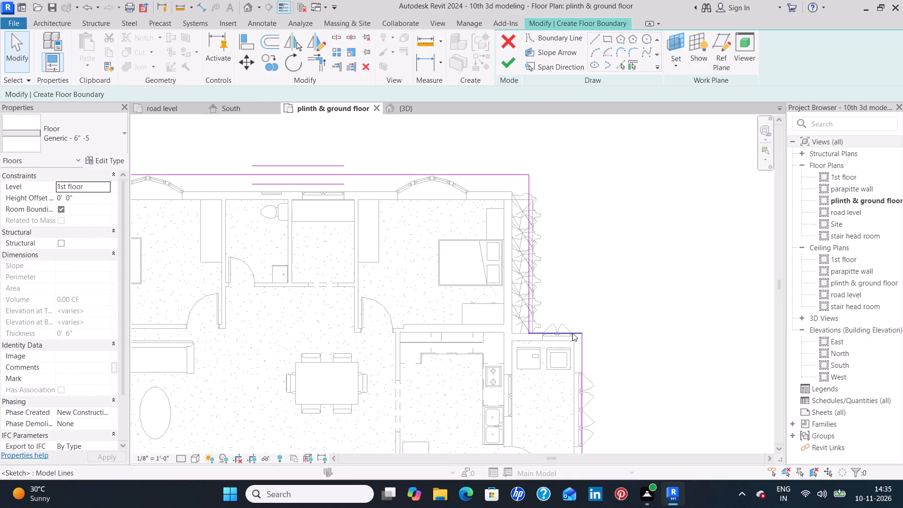
Set the floor boundary line behind the utility's rear wall to 2' from the wall's centreline.
click(572, 333)
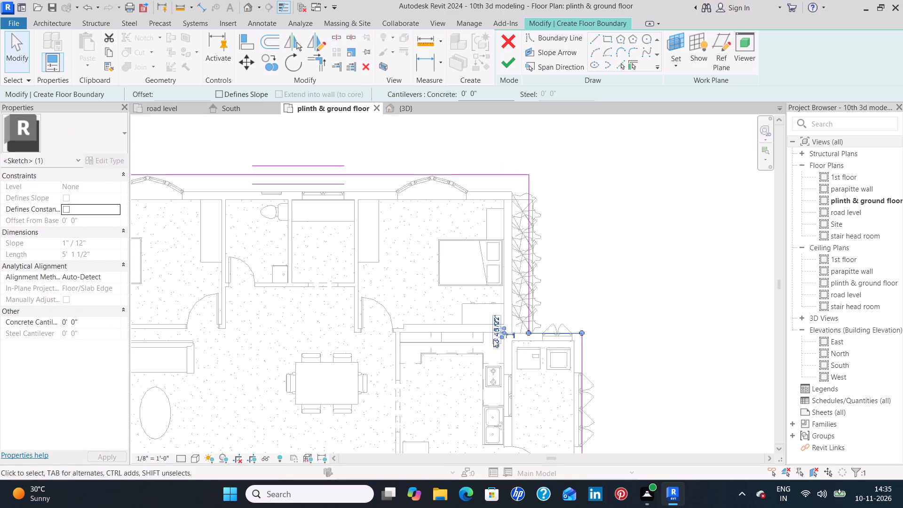
scroll(502, 349, up, 4)
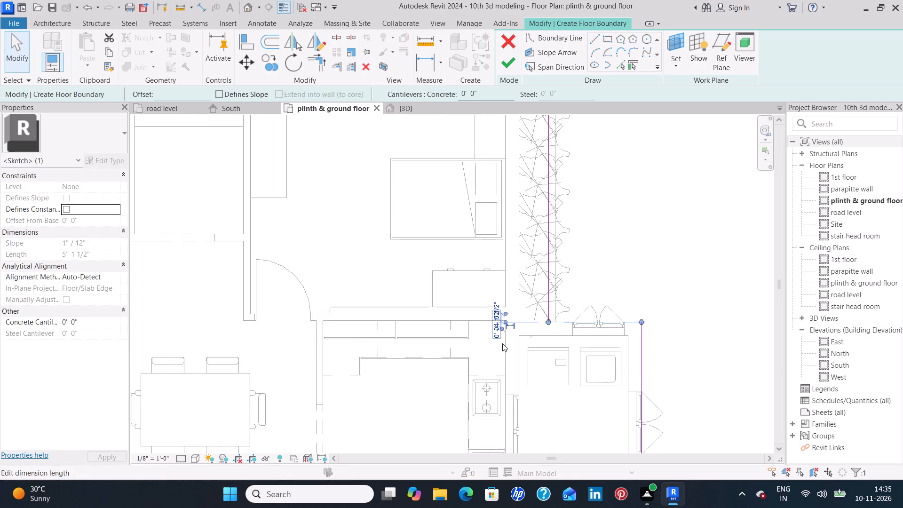
scroll(502, 343, up, 12)
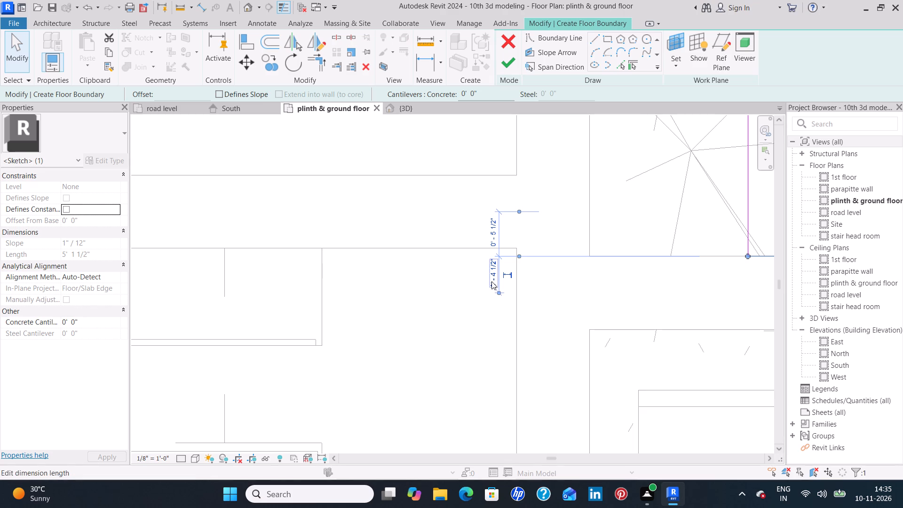
click(492, 281)
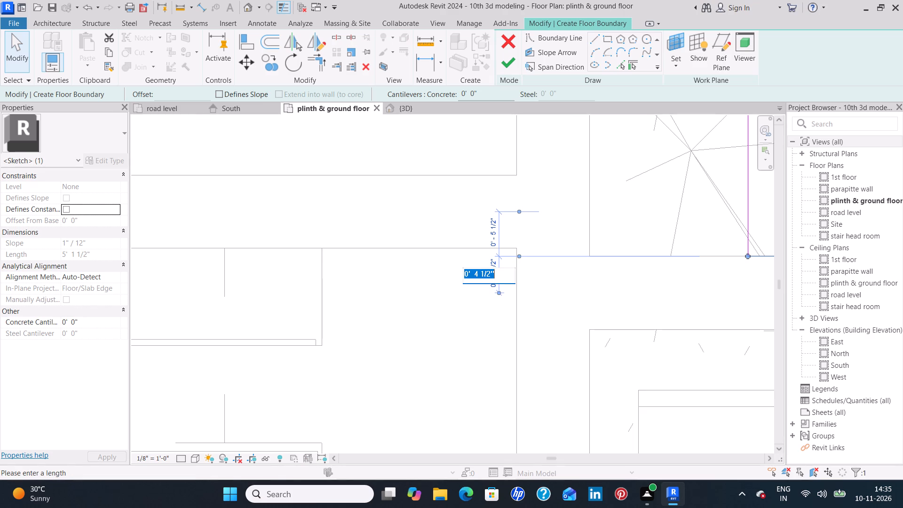
key(BackSpace)
text(2')
key(Return)
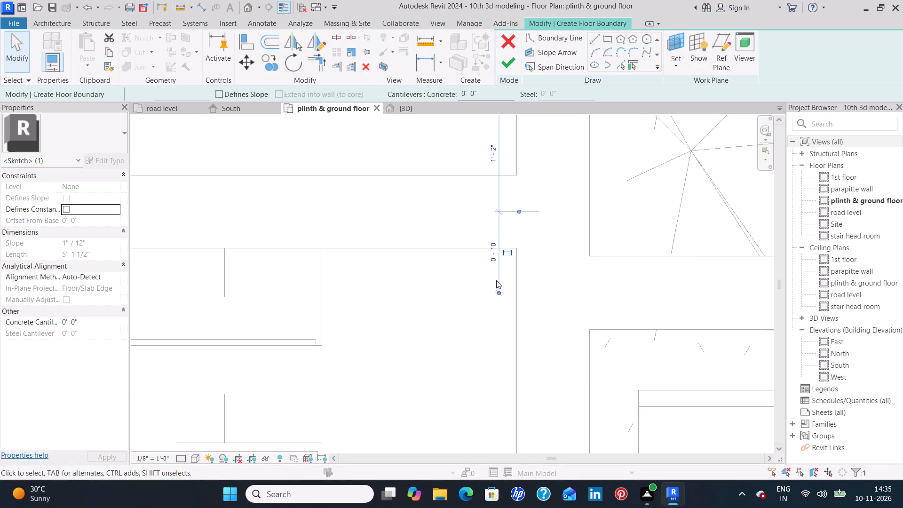
click(547, 225)
Set the floor boundary line beside the utility's outer side wall to 2' from the wall's centreline.
scroll(547, 225, down, 5)
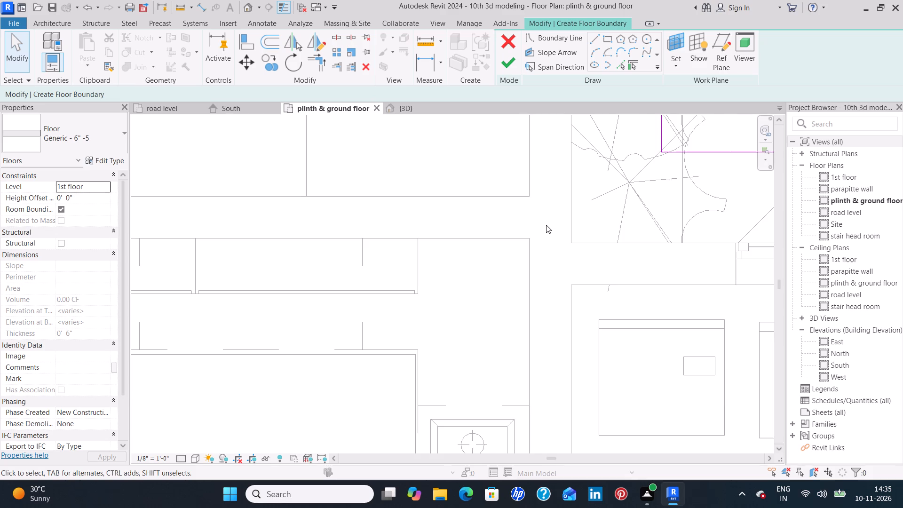
scroll(546, 225, down, 4)
middle_drag(675, 258, 523, 250)
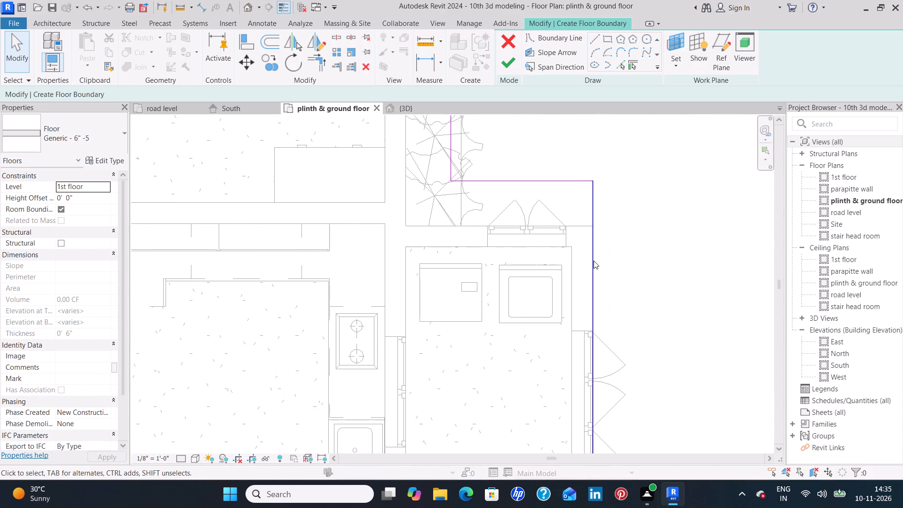
click(592, 264)
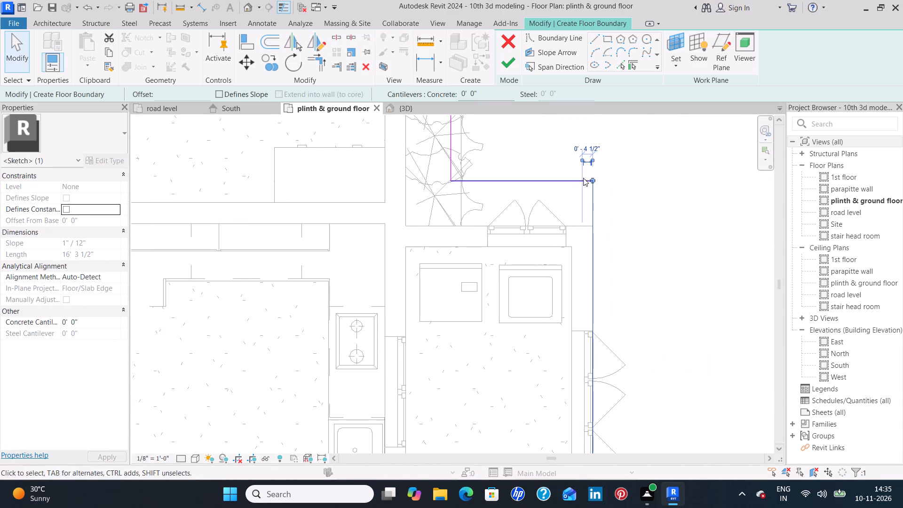
click(586, 146)
key(BackSpace)
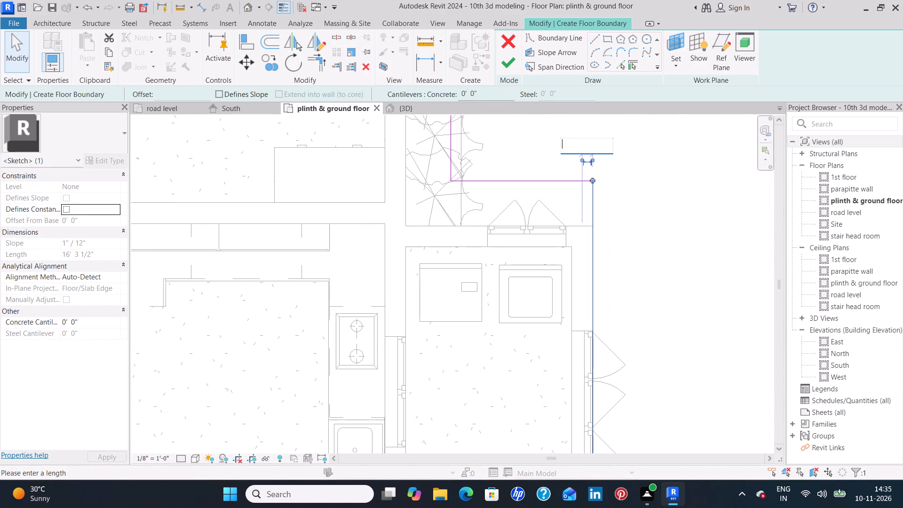
text(2')
key(Return)
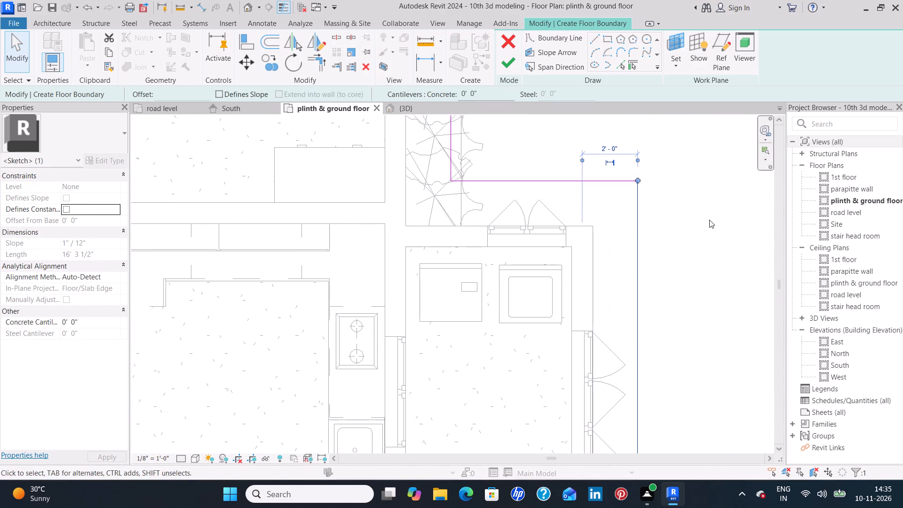
click(709, 221)
Set the floor boundary line along the utility's front wall, behind the parked car, to 2' from the wall's centreline.
scroll(705, 218, down, 3)
middle_drag(724, 314, 693, 167)
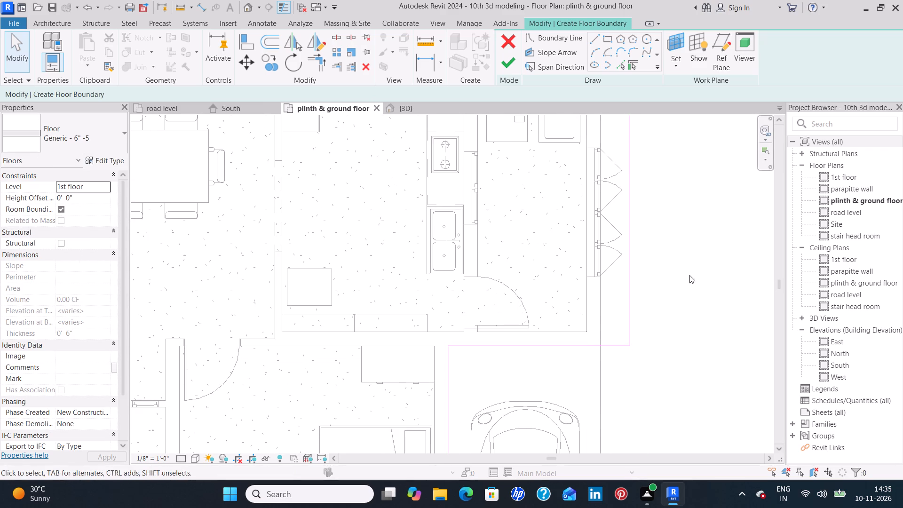
middle_drag(665, 366, 658, 240)
click(607, 219)
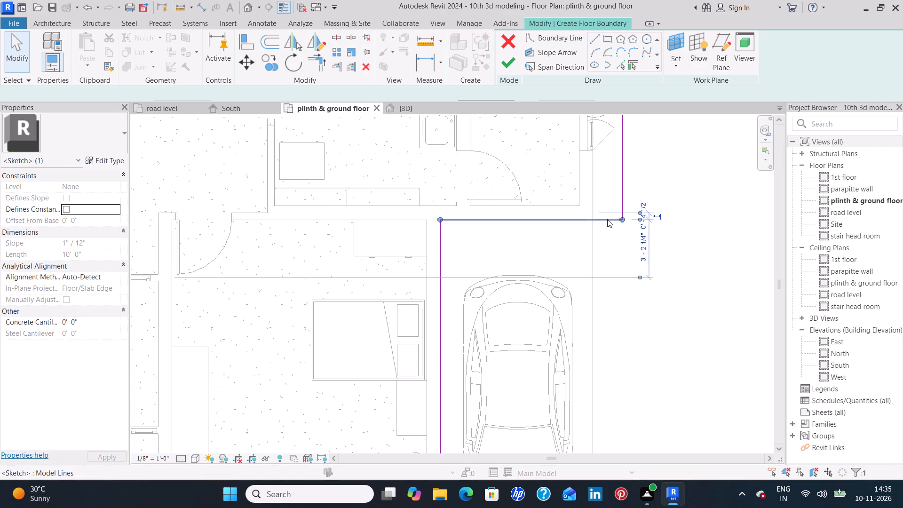
click(642, 228)
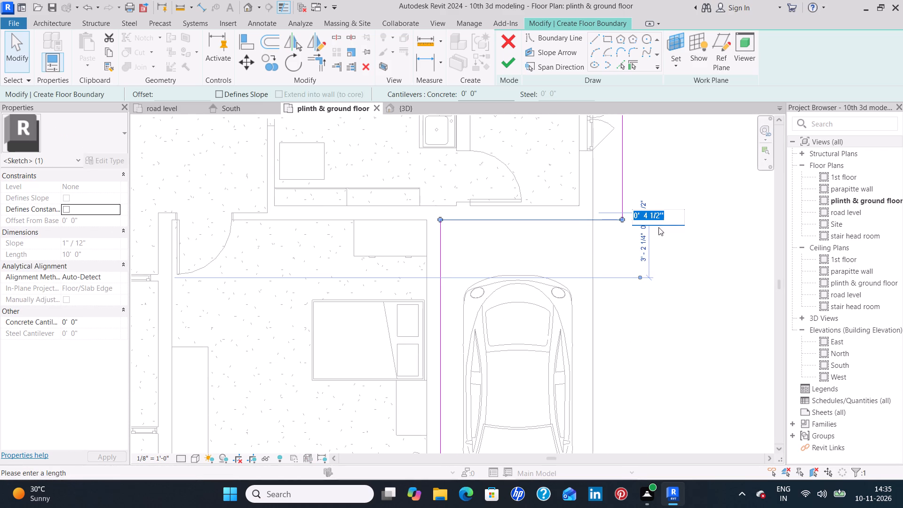
key(BackSpace)
text(2')
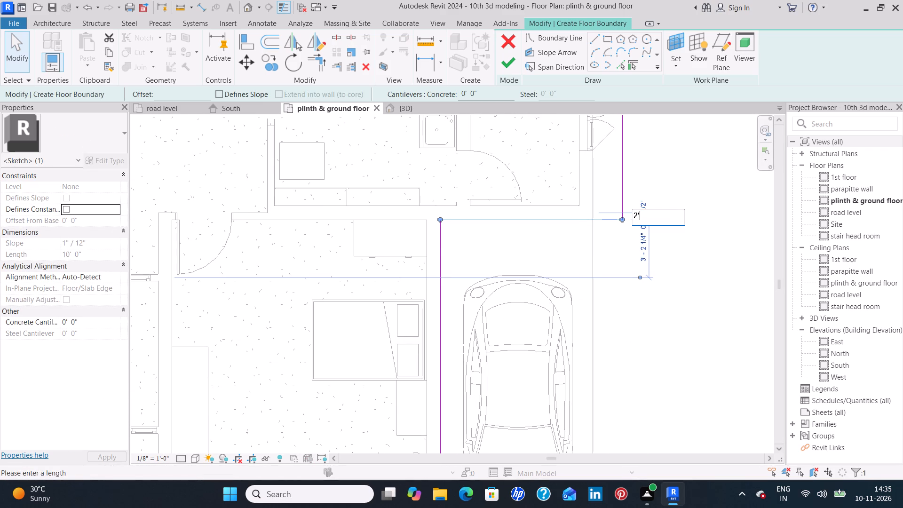
key(Return)
click(720, 323)
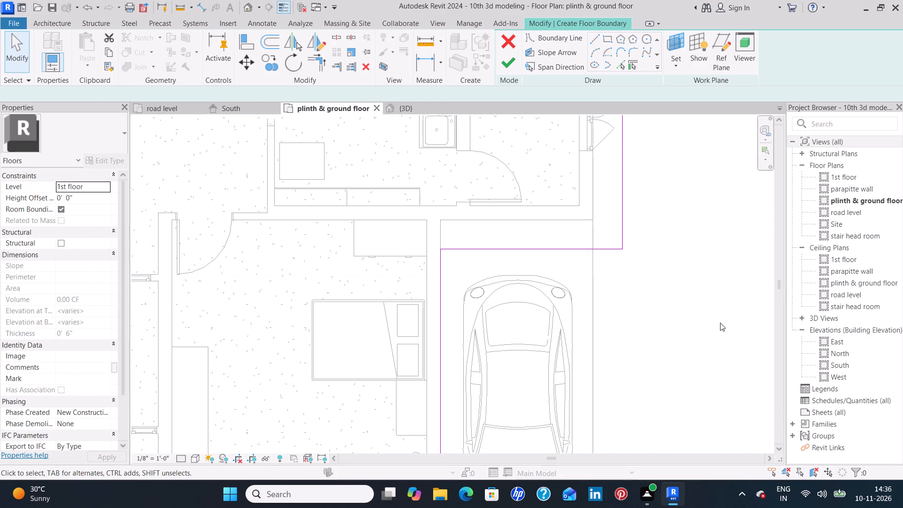
Set the floor boundary line between the front bedroom's side wall and the parked car to 2' from the wall's centreline.
middle_drag(676, 359, 748, 227)
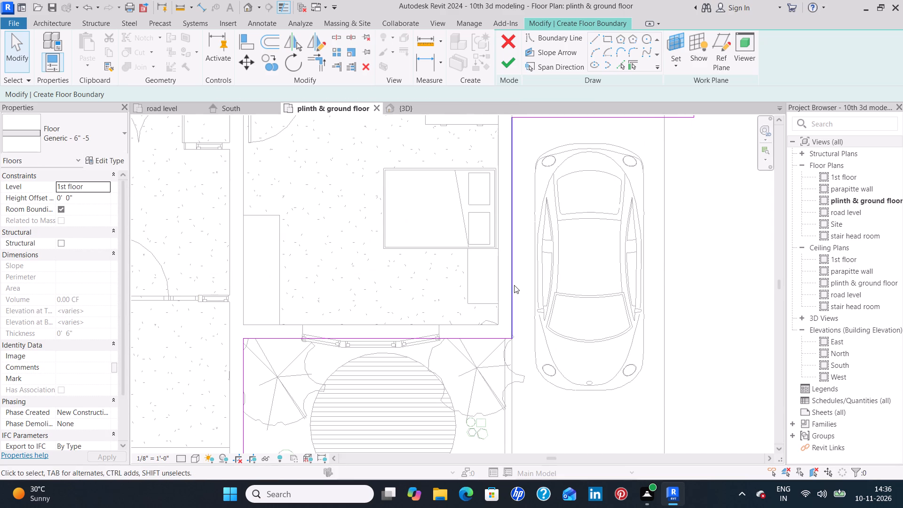
click(514, 285)
middle_drag(531, 263, 521, 334)
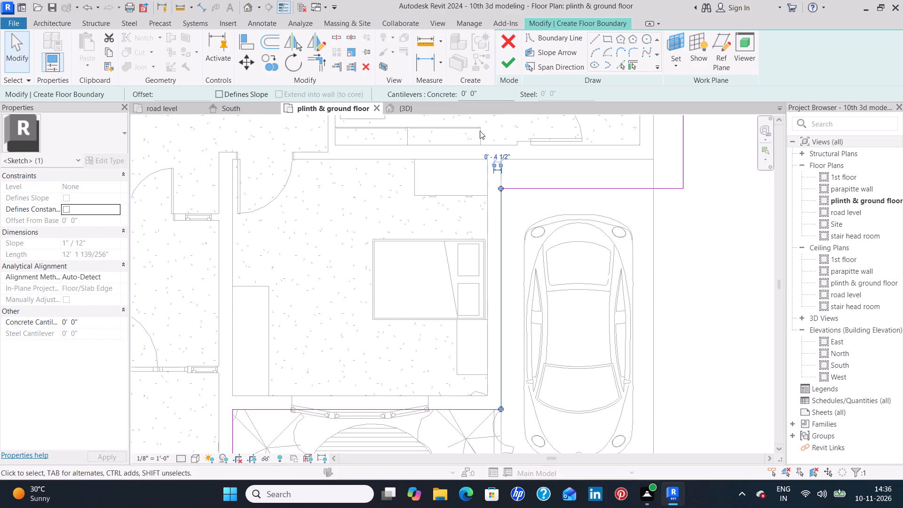
click(486, 152)
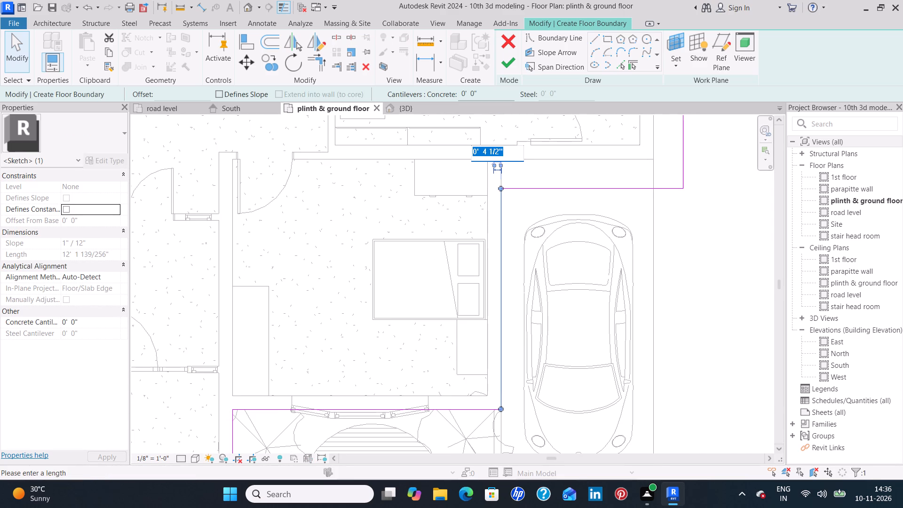
key(BackSpace)
text(2')
key(Return)
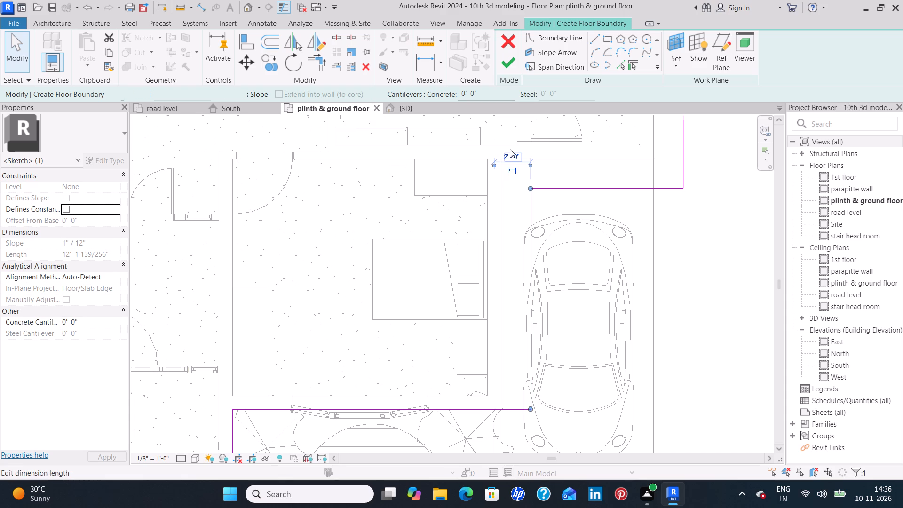
click(697, 286)
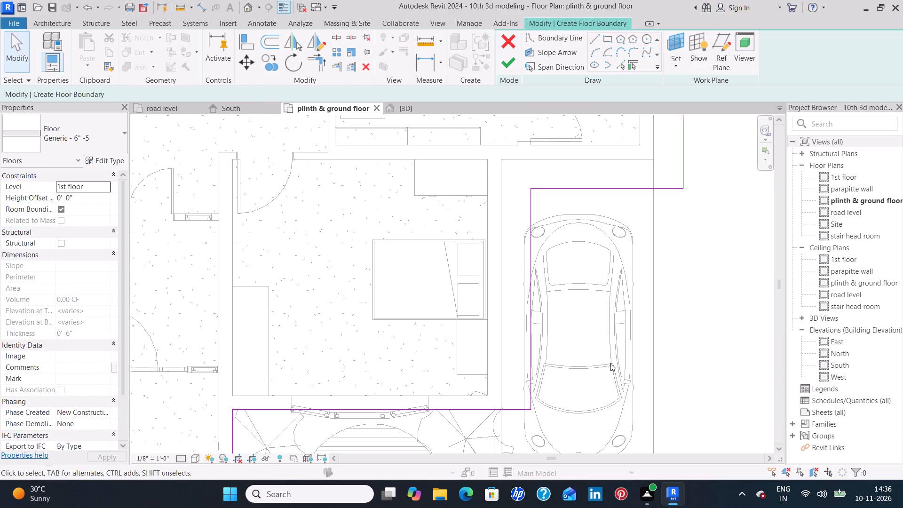
Move the floor boundary line at the bedroom's front window wall forward across the garden, onto the garden edge just before the planted strip.
middle_drag(600, 366, 633, 155)
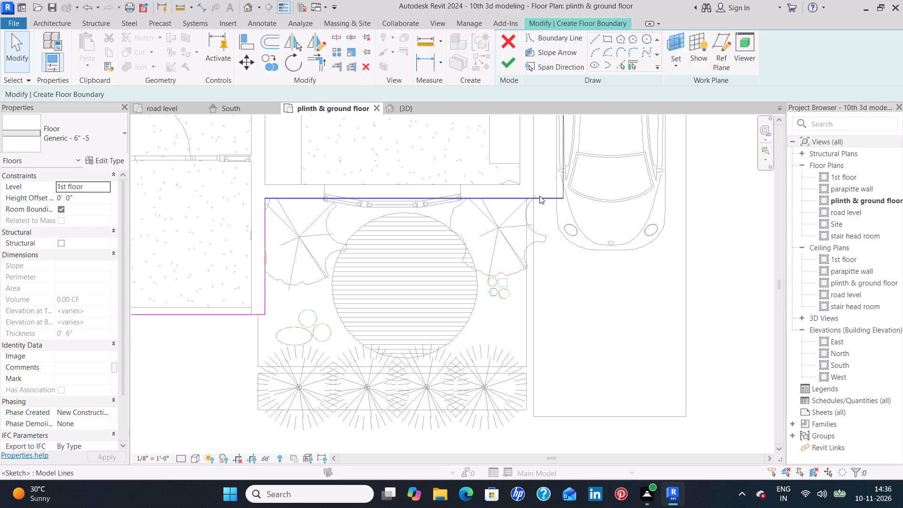
key(Down)
key(Down)
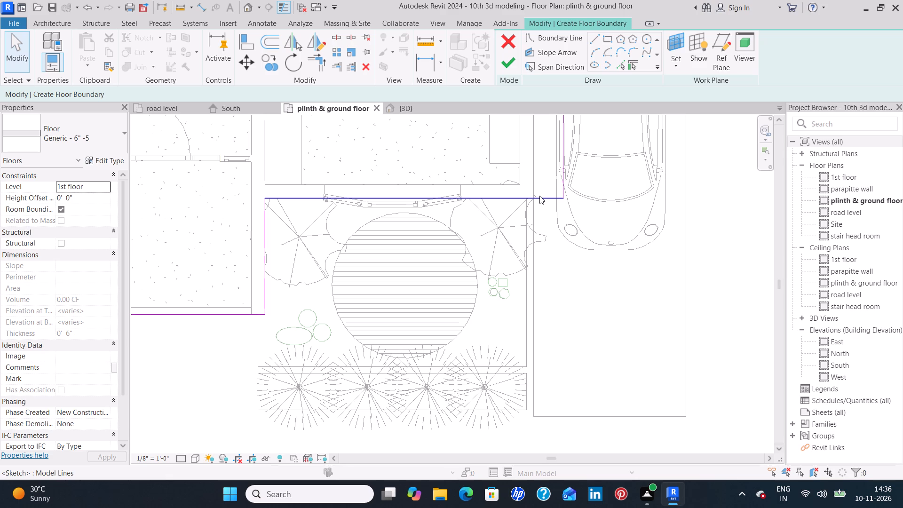
key(Down)
key(Down)
click(539, 196)
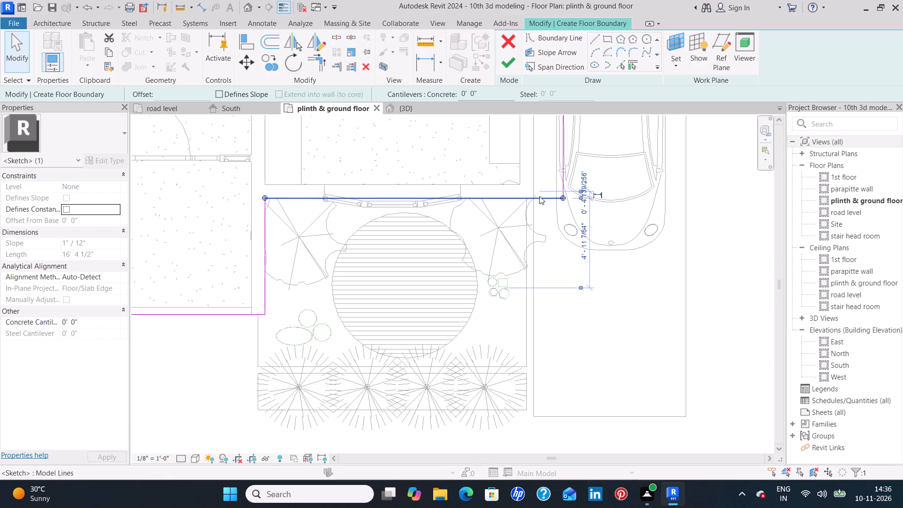
key(Down)
key(Down)
key(Down)
key(Down)
key(Down)
key(Down)
key(Down)
key(Down)
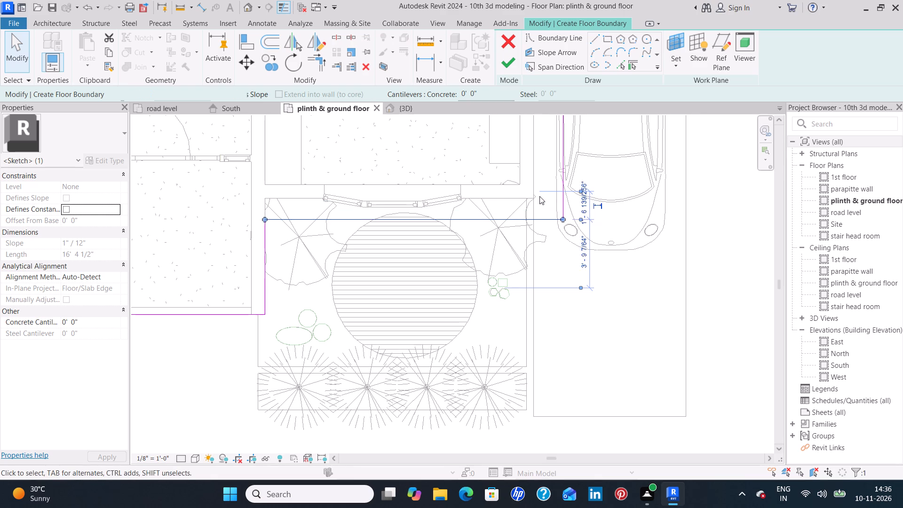
key(Down)
key(Down)
key(Down)
key(Down)
key(Down)
key(Down)
key(Down)
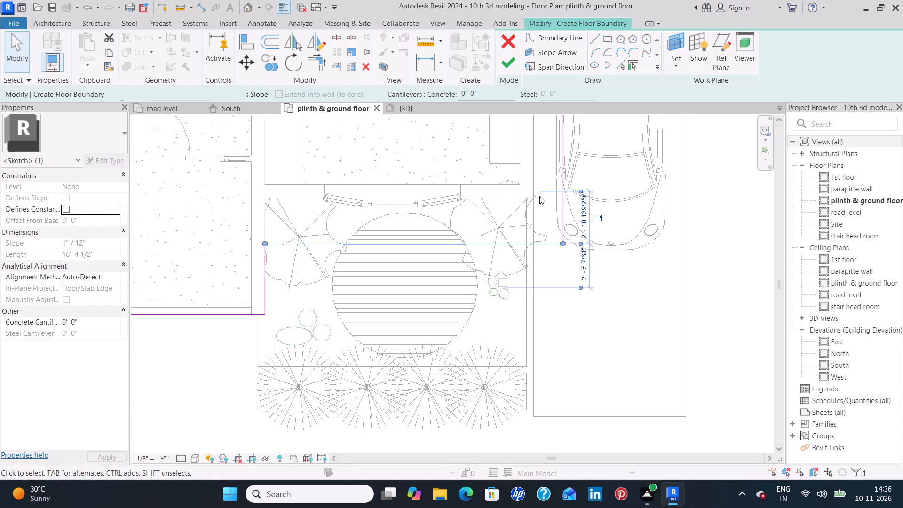
key(Down)
key(Down)
key(Down)
key(Down)
key(Down)
key(Down)
key(Down)
key(Down)
key(Down)
key(Down)
key(Down)
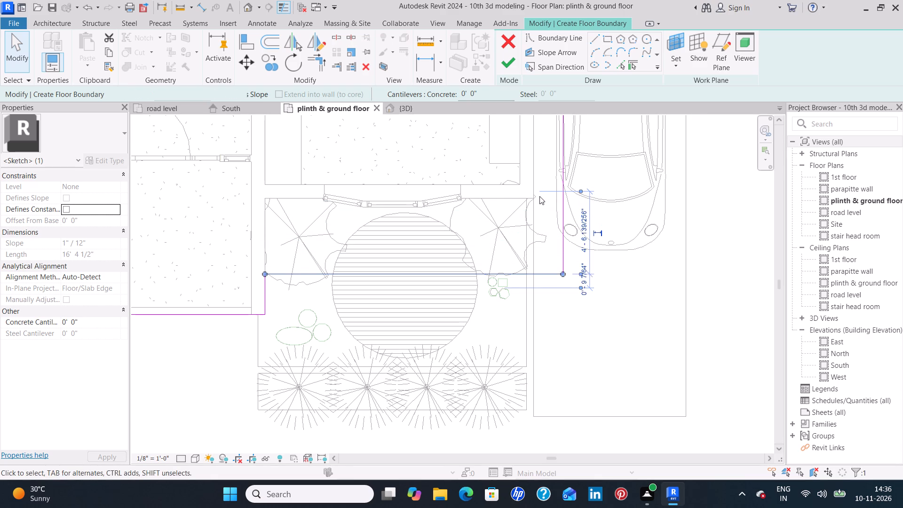
key(Down)
key(Down)
key(Down)
key(Down)
key(Down)
key(Down)
key(Down)
key(Down)
key(Down)
key(Down)
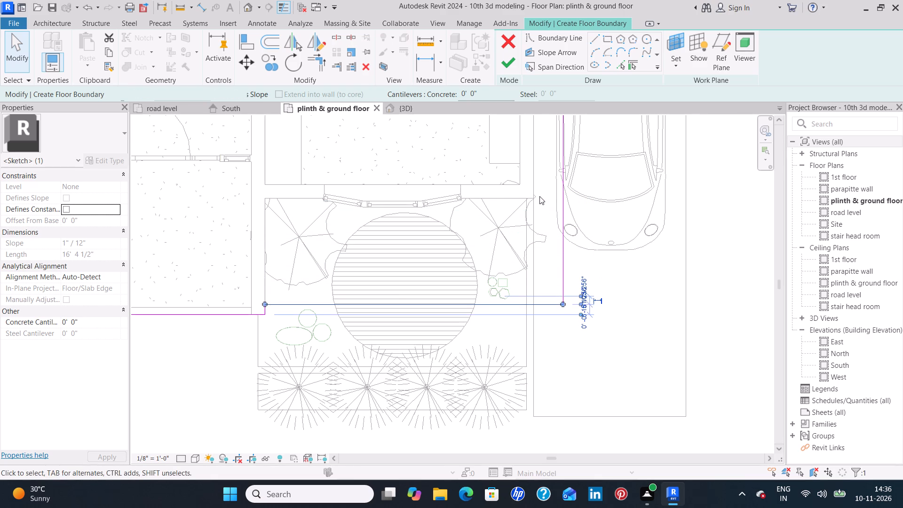
key(Down)
key(Down)
key(Down)
key(Down)
key(Down)
key(Down)
key(Down)
key(Down)
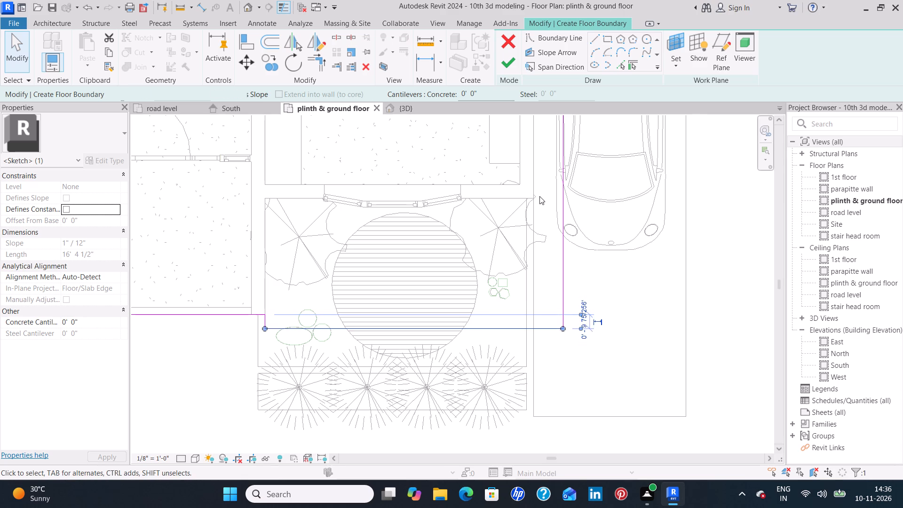
key(Down)
key(Down)
key(Down)
key(Down)
key(Down)
key(Down)
key(Down)
key(Down)
key(Down)
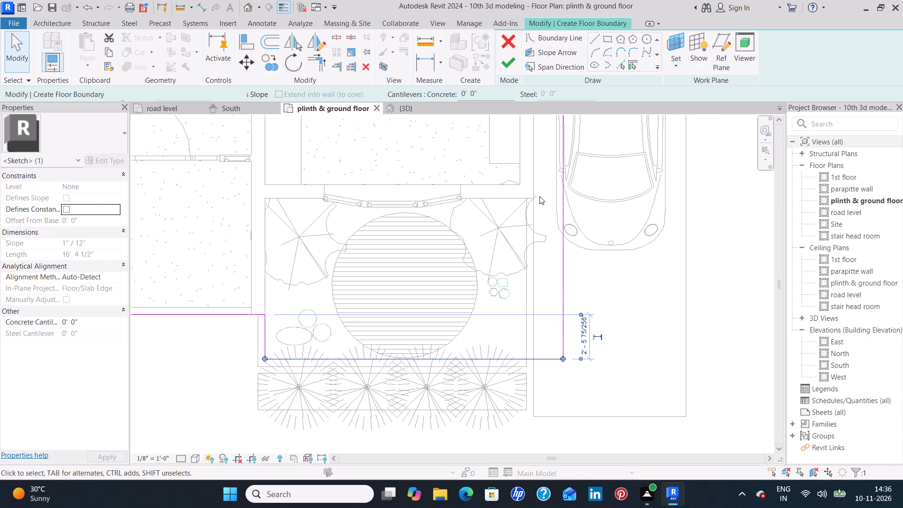
key(Down)
key(Down)
key(Down)
key(Up)
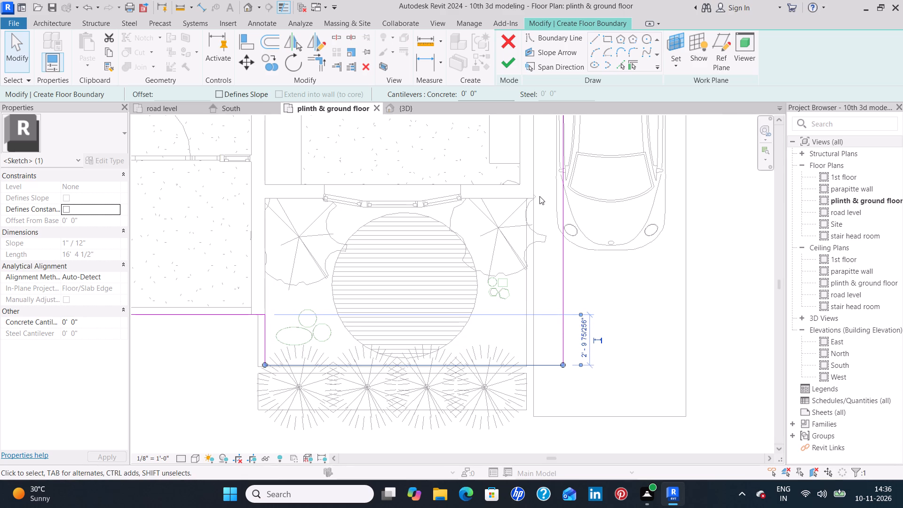
scroll(497, 189, up, 4)
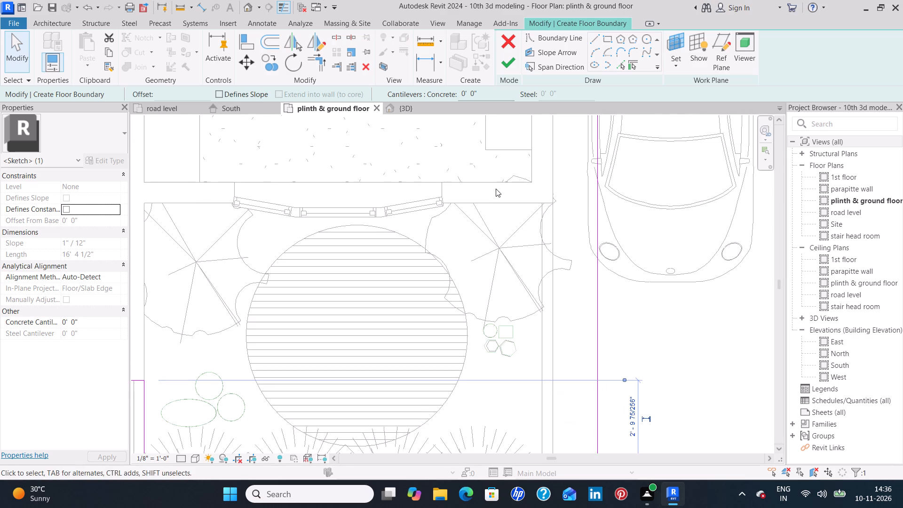
middle_drag(486, 259, 494, 77)
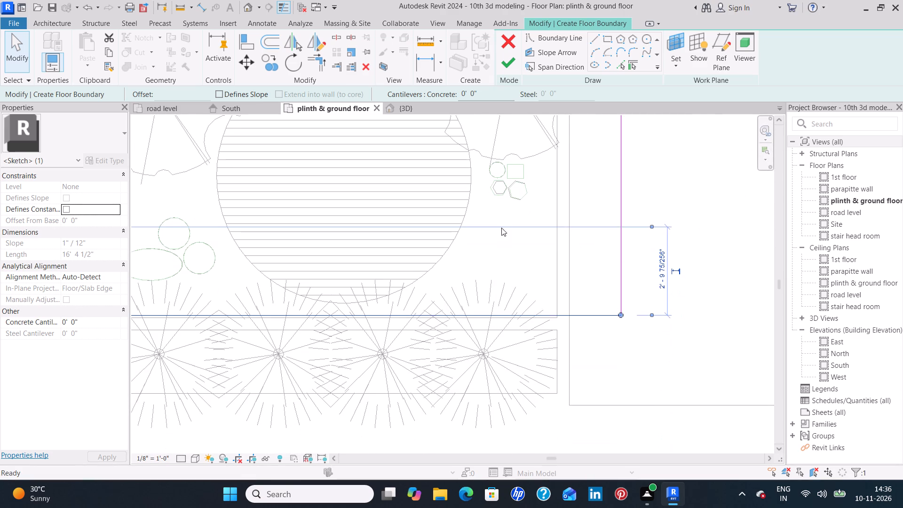
scroll(501, 238, up, 2)
middle_drag(516, 170, 532, 112)
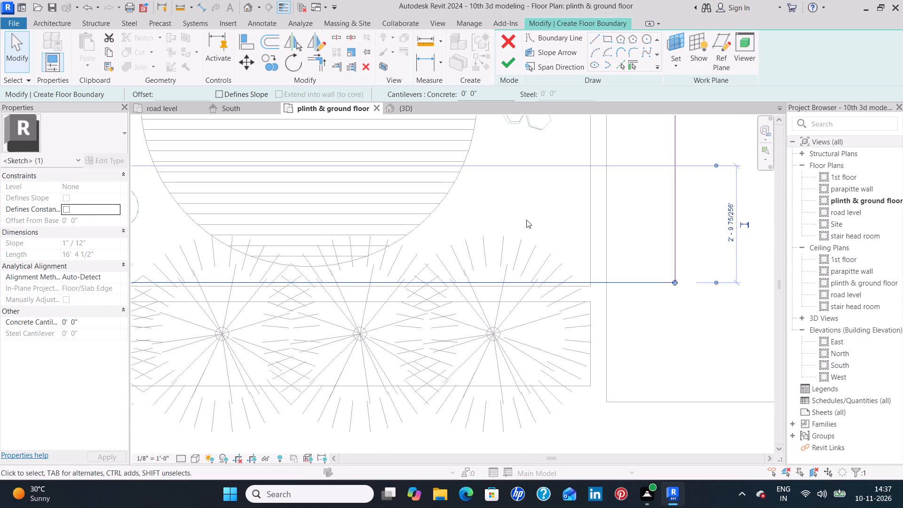
scroll(514, 241, up, 3)
middle_drag(515, 237, 531, 180)
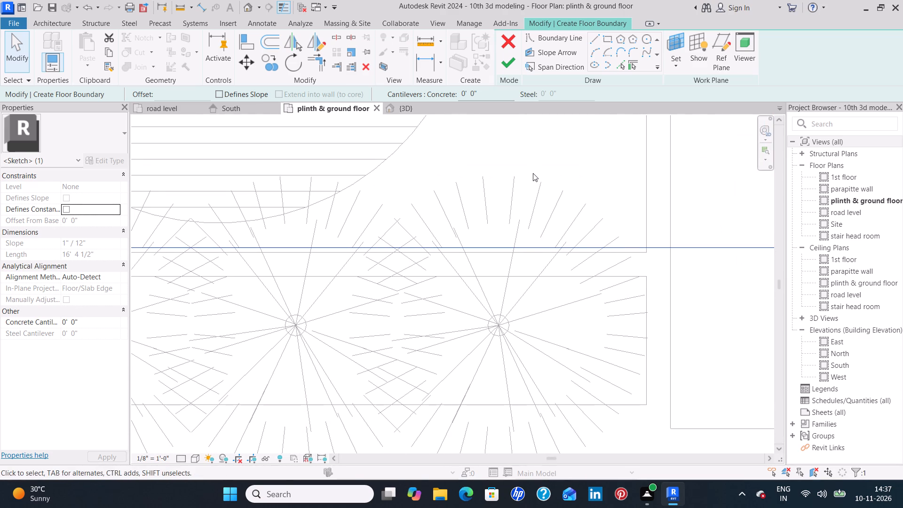
key(Down)
key(Down)
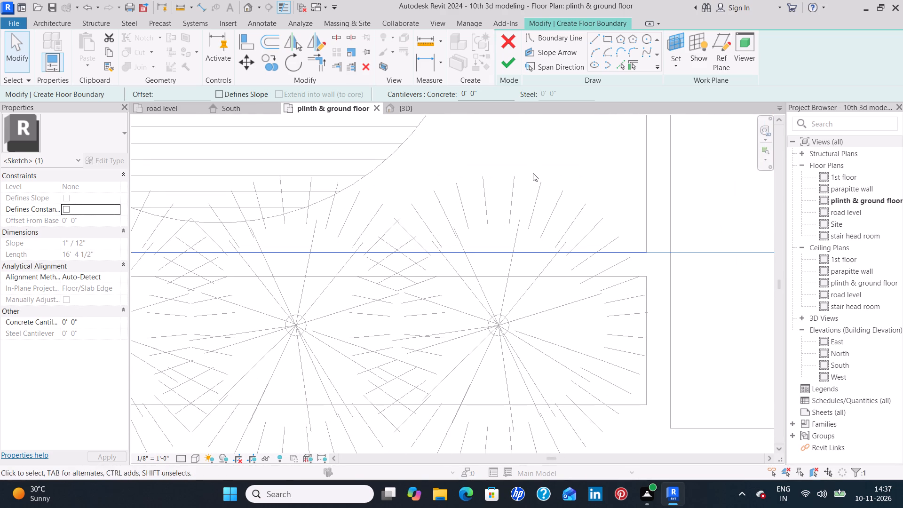
click(533, 173)
Delete the short floor boundary segment at the adjoining front room's corner, where it meets the garden's side boundary line.
scroll(533, 173, down, 4)
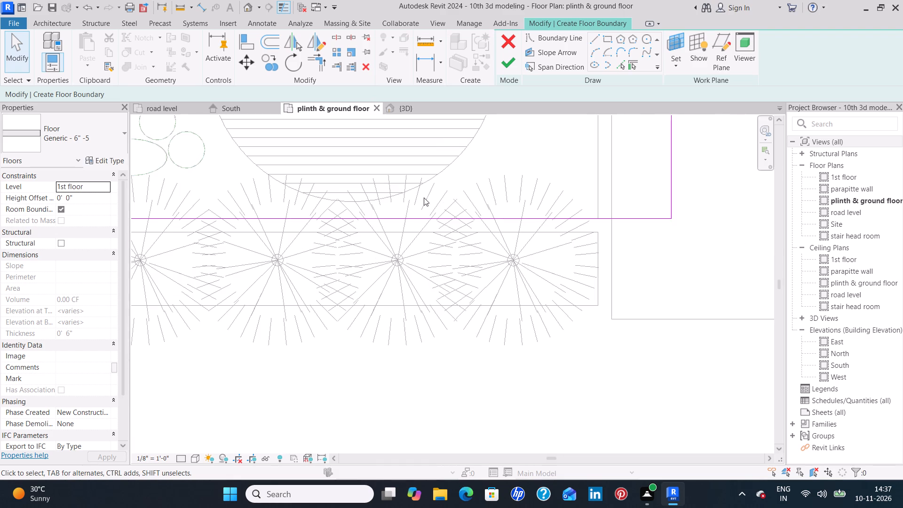
scroll(404, 198, down, 3)
middle_drag(307, 135, 476, 183)
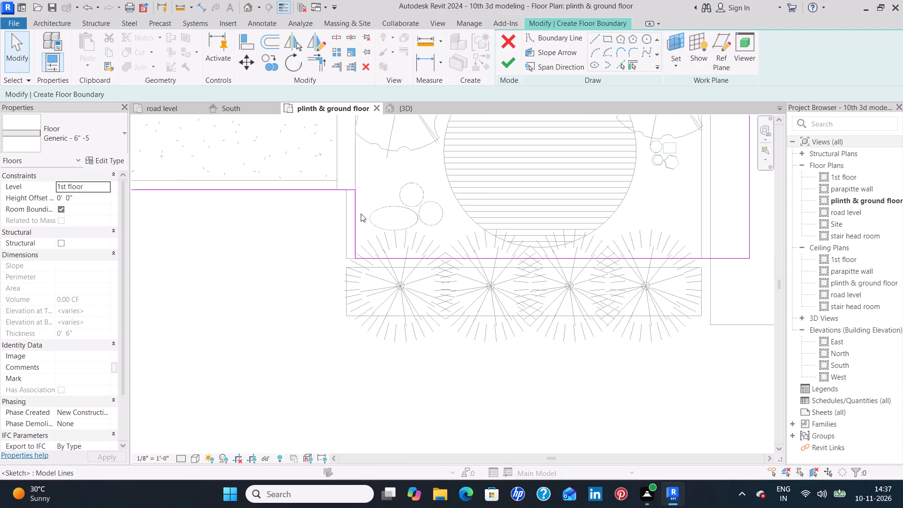
click(350, 190)
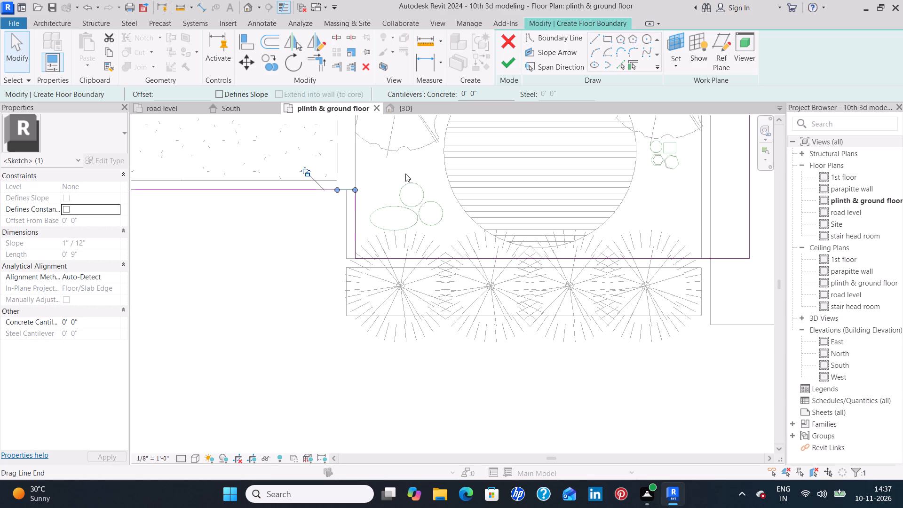
key(Delete)
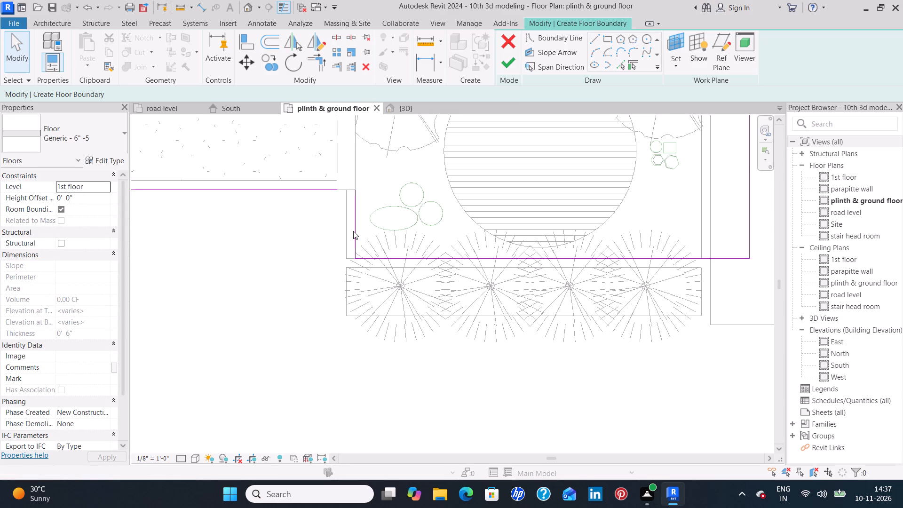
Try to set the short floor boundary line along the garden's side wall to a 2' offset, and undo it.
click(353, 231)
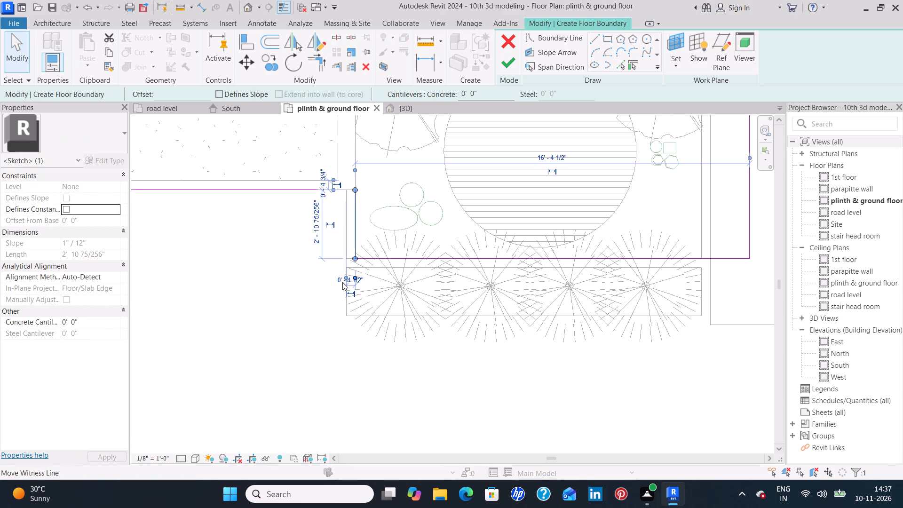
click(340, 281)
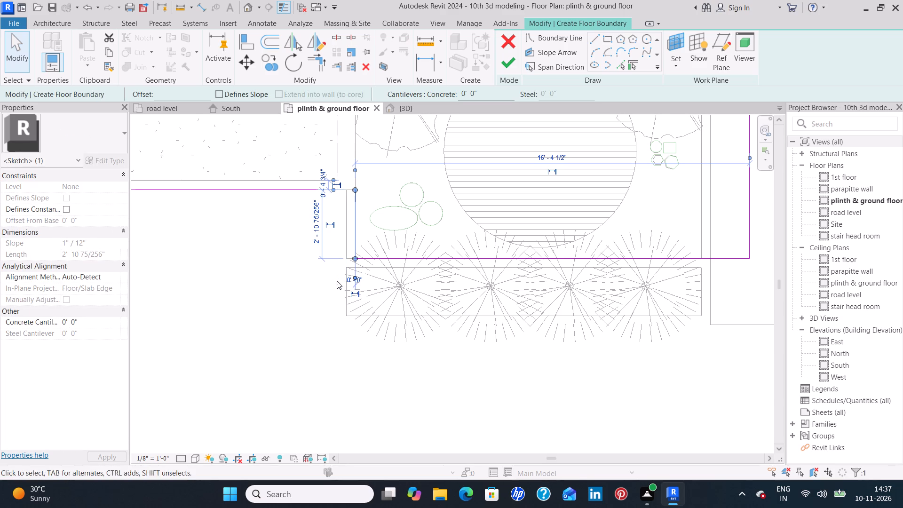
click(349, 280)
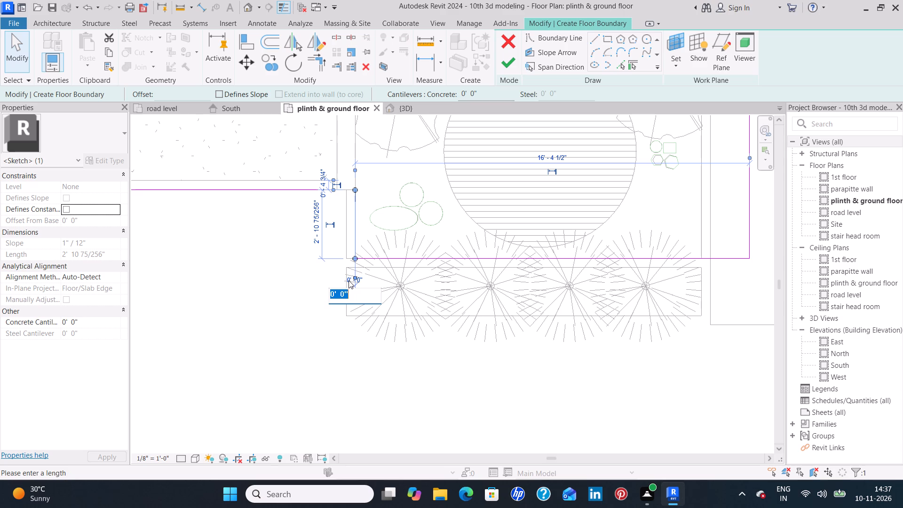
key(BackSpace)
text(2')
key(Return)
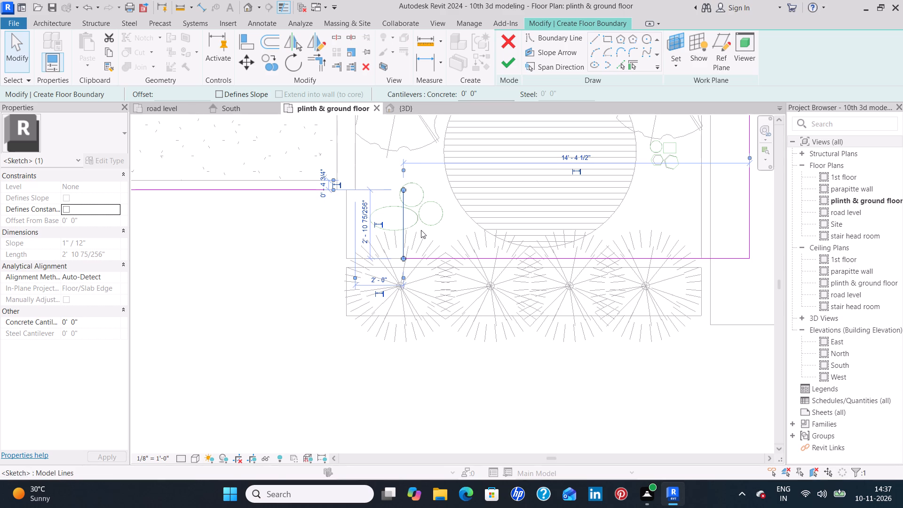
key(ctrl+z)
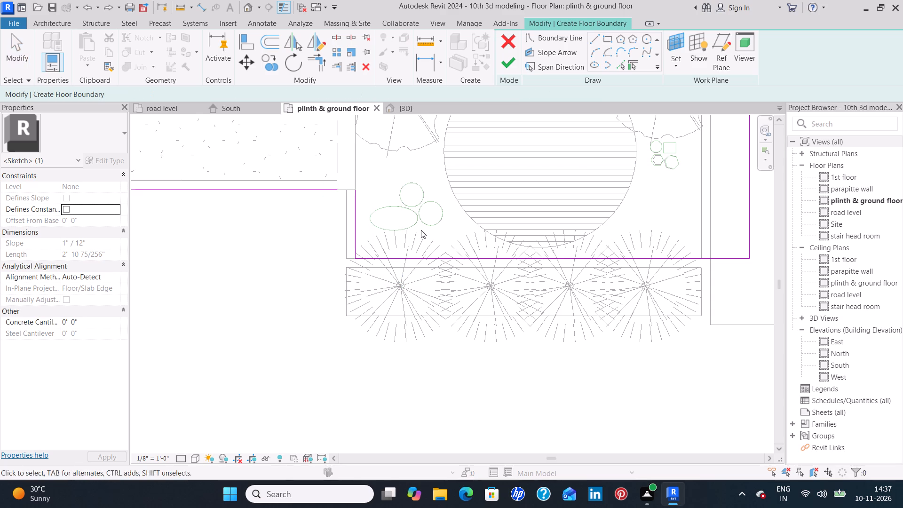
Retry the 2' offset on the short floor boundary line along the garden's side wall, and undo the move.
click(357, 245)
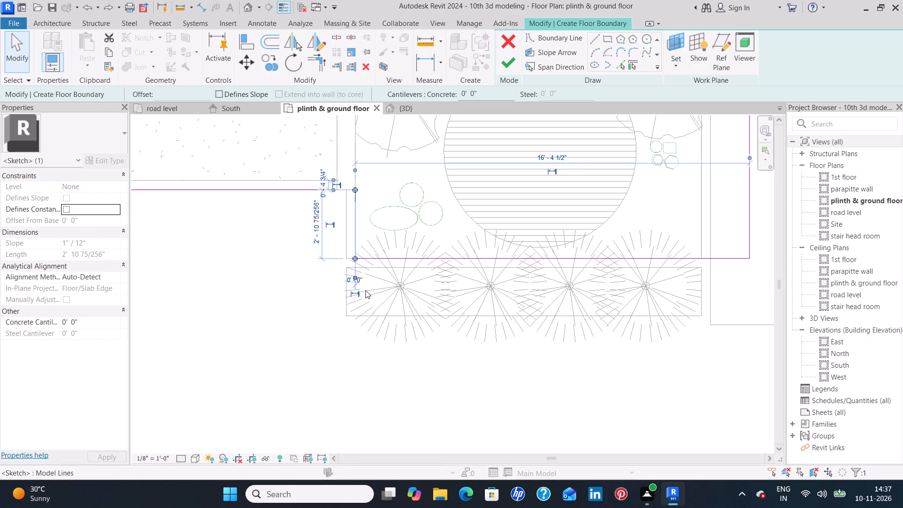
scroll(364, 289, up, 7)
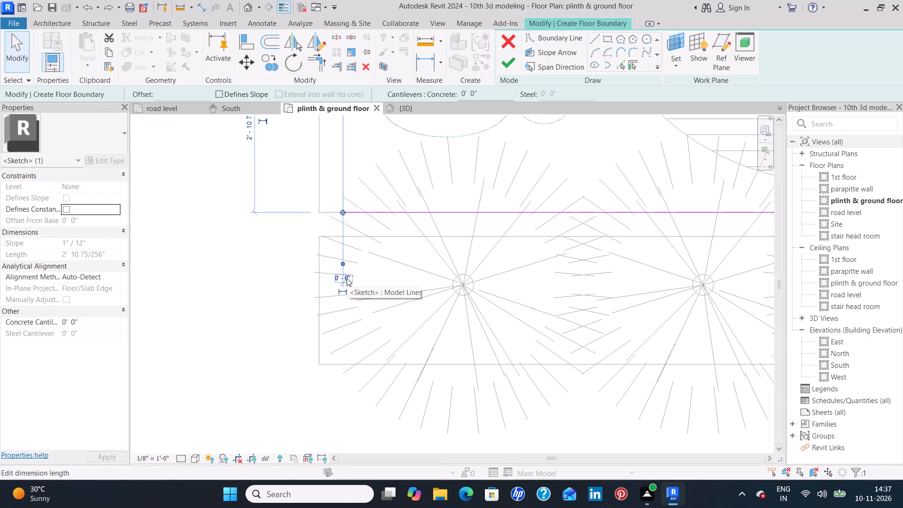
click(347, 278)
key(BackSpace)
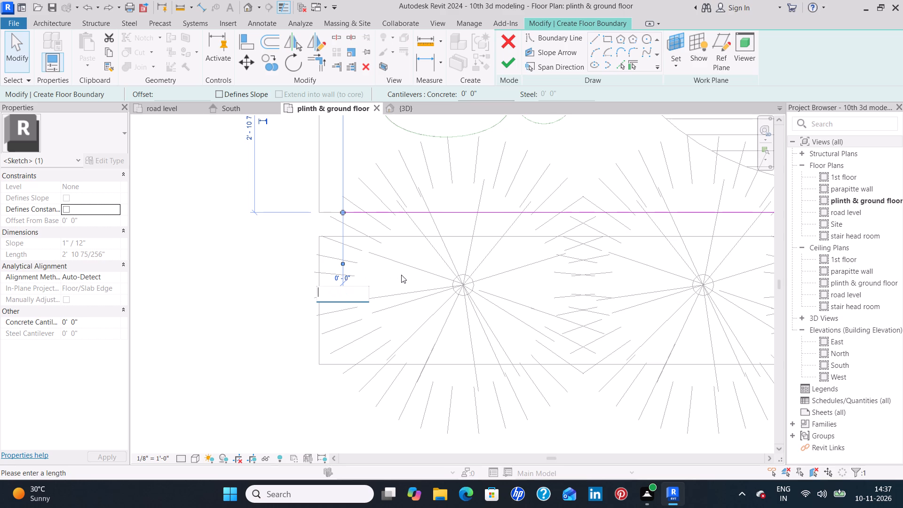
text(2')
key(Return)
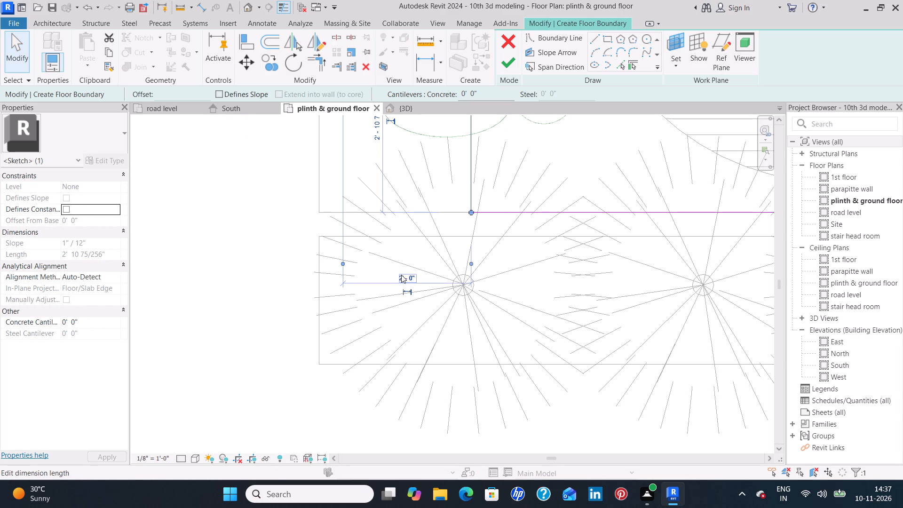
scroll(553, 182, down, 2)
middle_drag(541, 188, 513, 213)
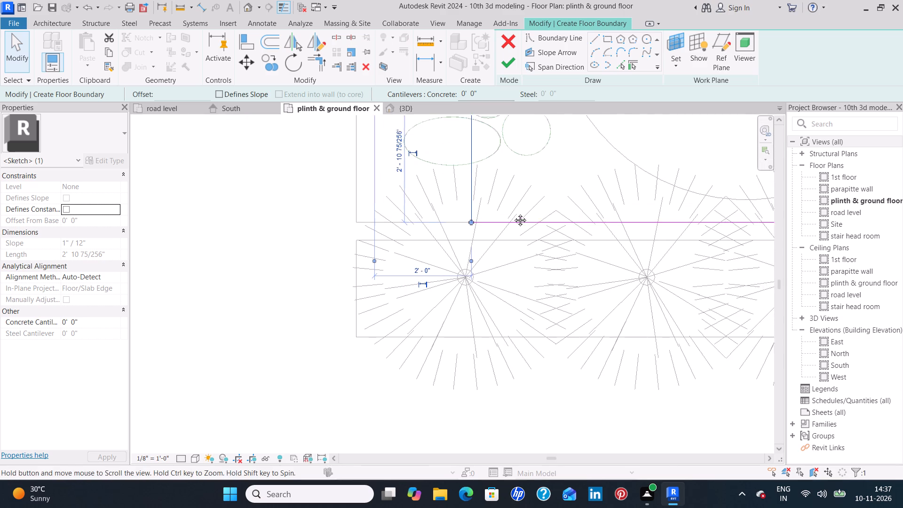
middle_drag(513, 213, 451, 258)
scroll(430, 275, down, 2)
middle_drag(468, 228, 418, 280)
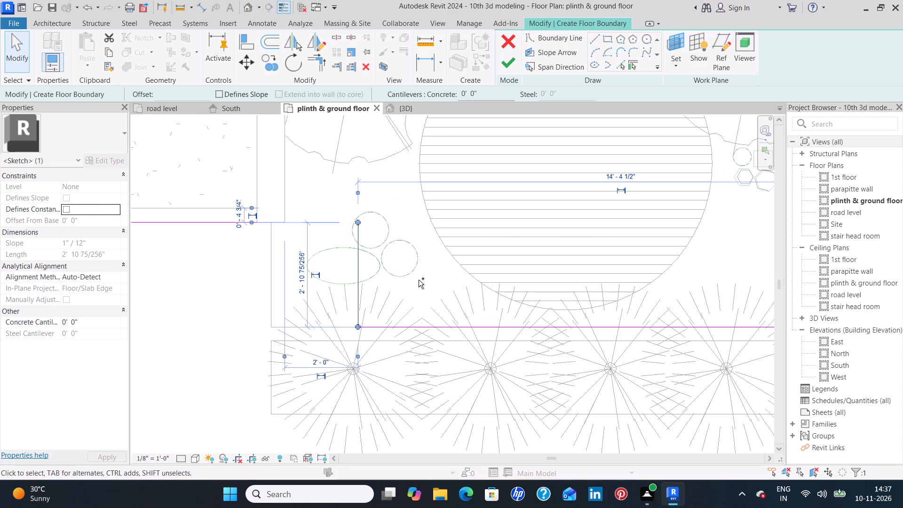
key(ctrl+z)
Move the short floor boundary line at the garden's side outward, away from the shrubs, to 2' from the garden-side wall face.
scroll(402, 258, down, 3)
middle_drag(412, 127, 388, 289)
click(342, 318)
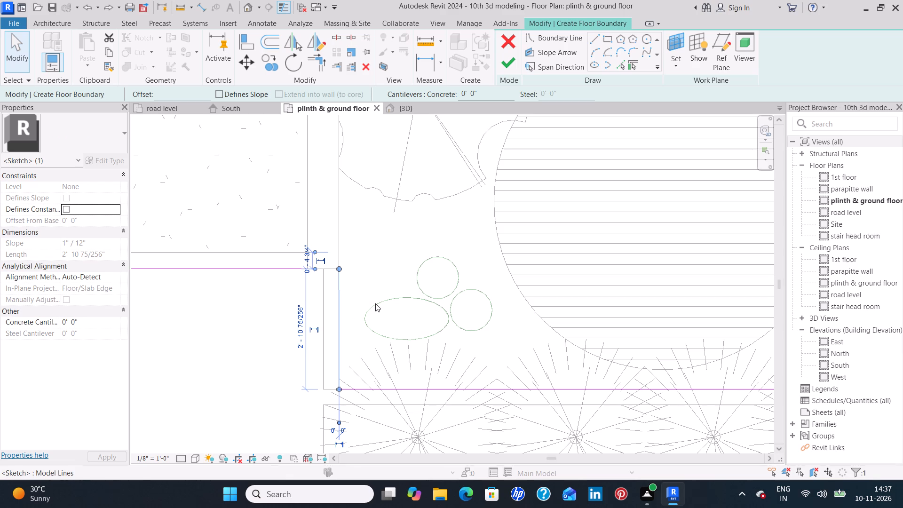
key(Left)
key(Left)
key(Left)
key(Left)
key(Left)
key(Left)
key(Left)
key(Left)
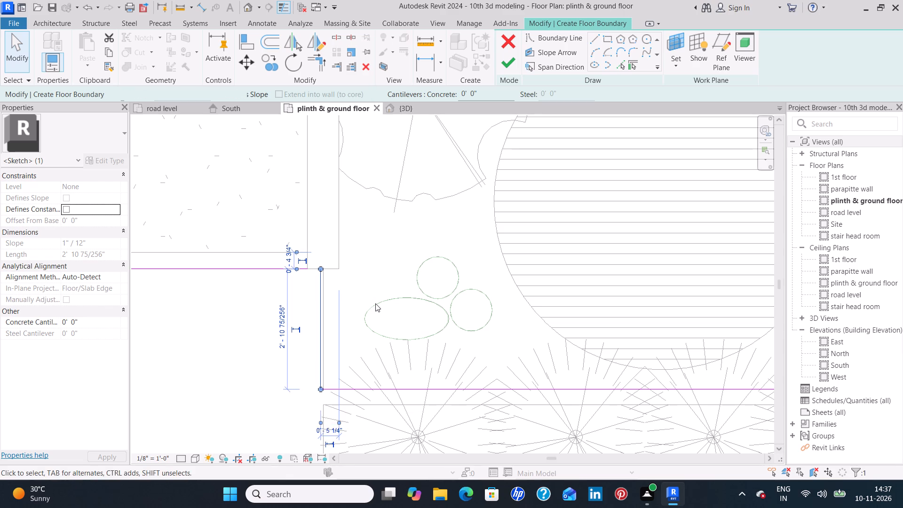
key(Left)
key(Left)
key(Left)
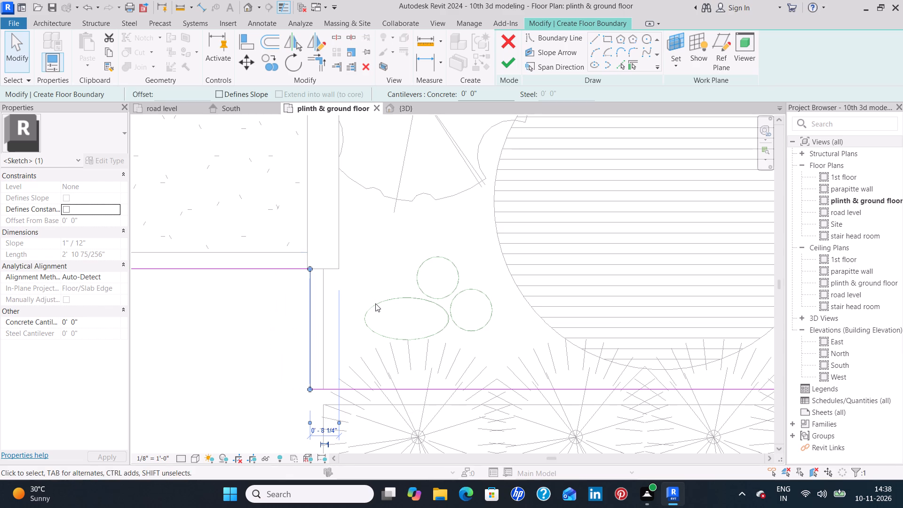
key(Left)
key(Left)
key(Left)
key(Left)
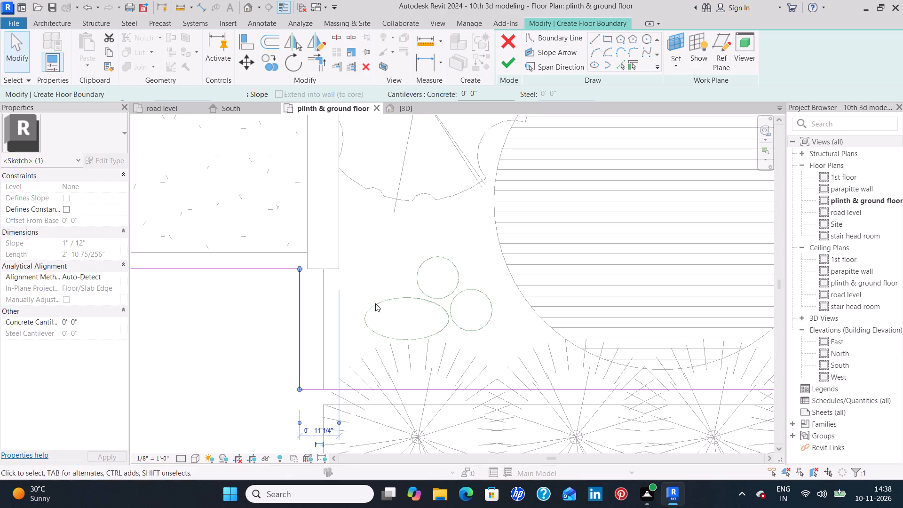
key(Left)
key(Left)
key(Left)
key(Left)
key(Left)
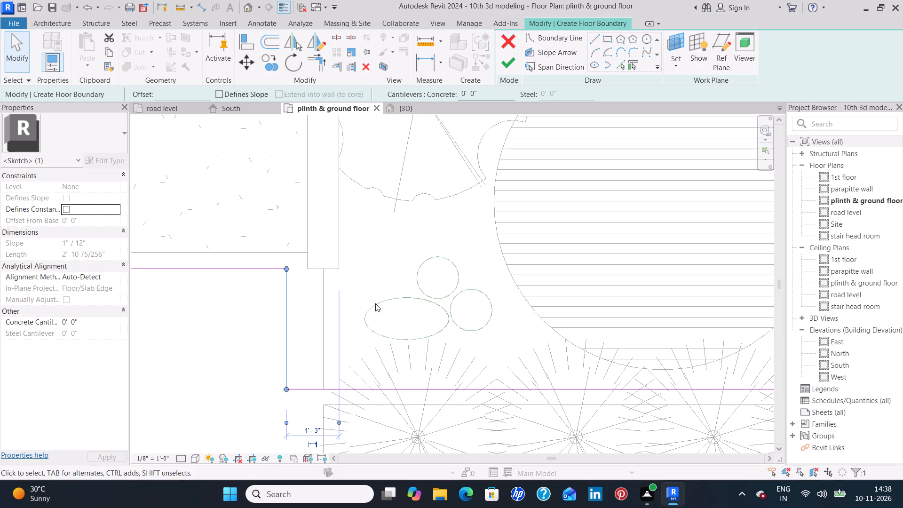
key(Left)
key(Left)
key(Left)
key(Left)
key(Left)
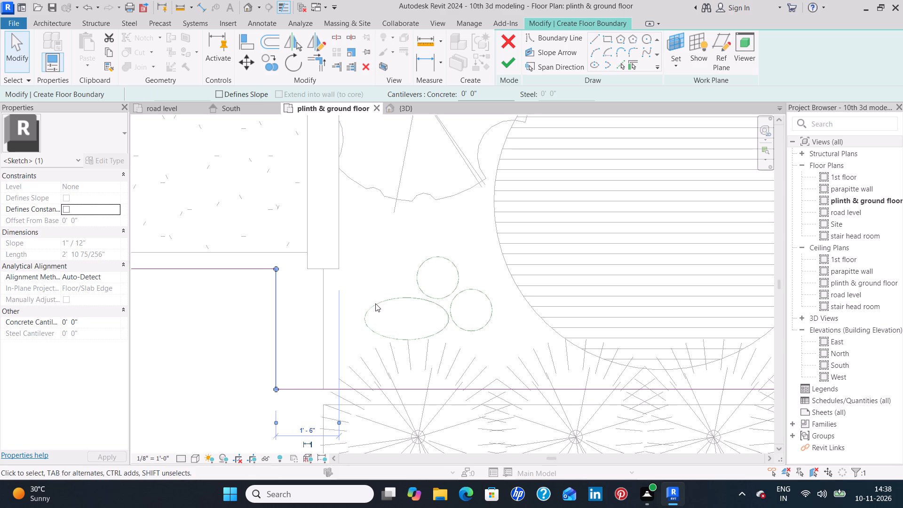
key(Left)
key(Left)
key(Left)
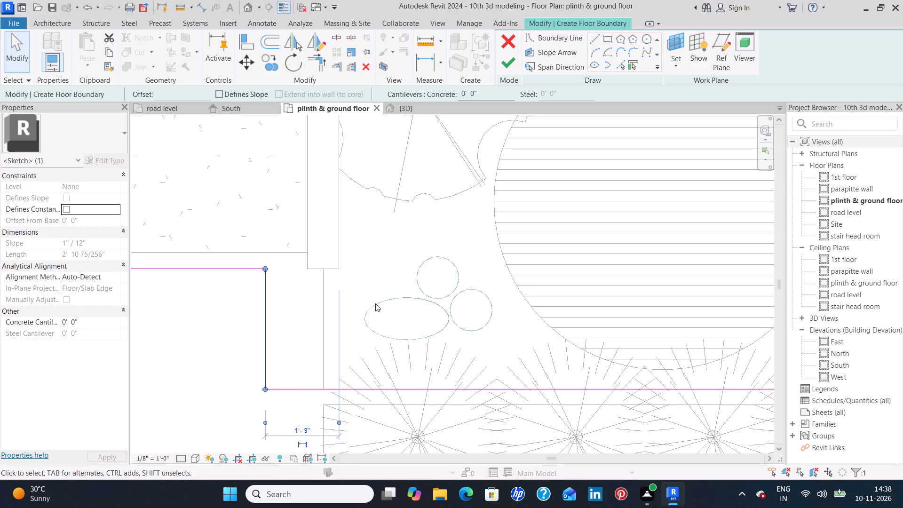
key(Left)
key(Left)
key(Left)
key(Left)
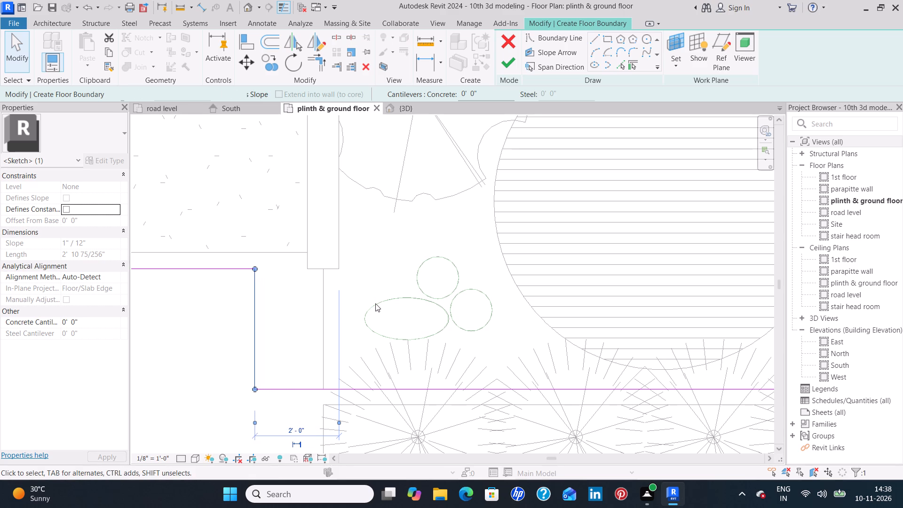
click(302, 317)
Delete the short floor boundary segment across the wall end at the speckled area's corner beside the trees.
scroll(300, 316, down, 3)
middle_drag(299, 313, 455, 233)
middle_drag(479, 226, 502, 221)
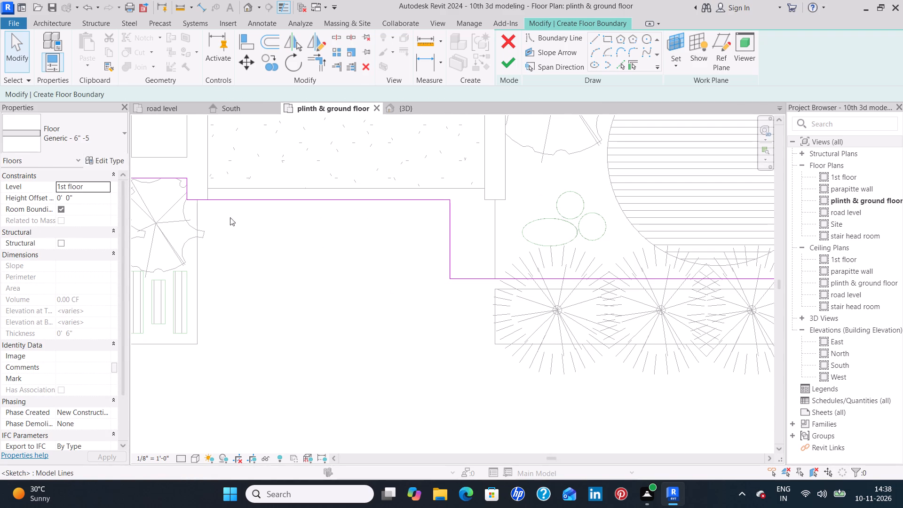
click(198, 198)
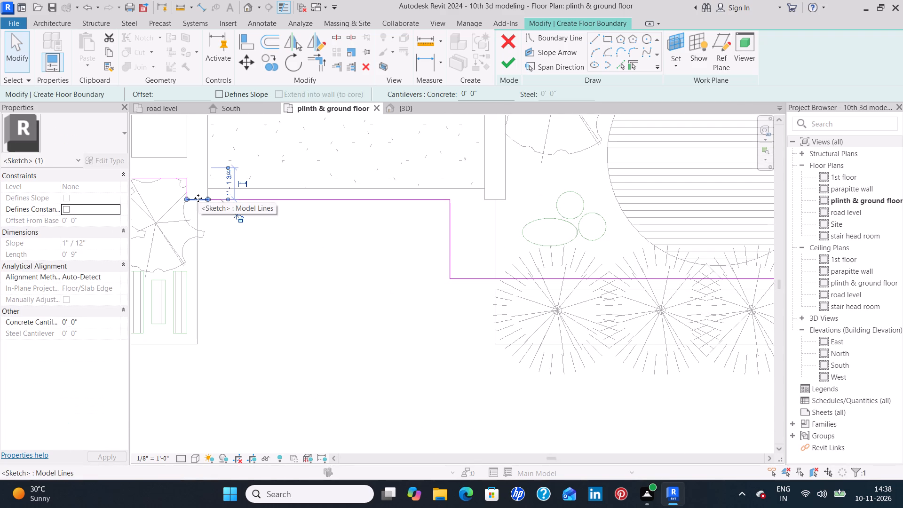
key(Delete)
Extend the floor boundary line in front of the speckled area to the end of the side boundary line beside the trees.
click(216, 197)
scroll(211, 198, up, 4)
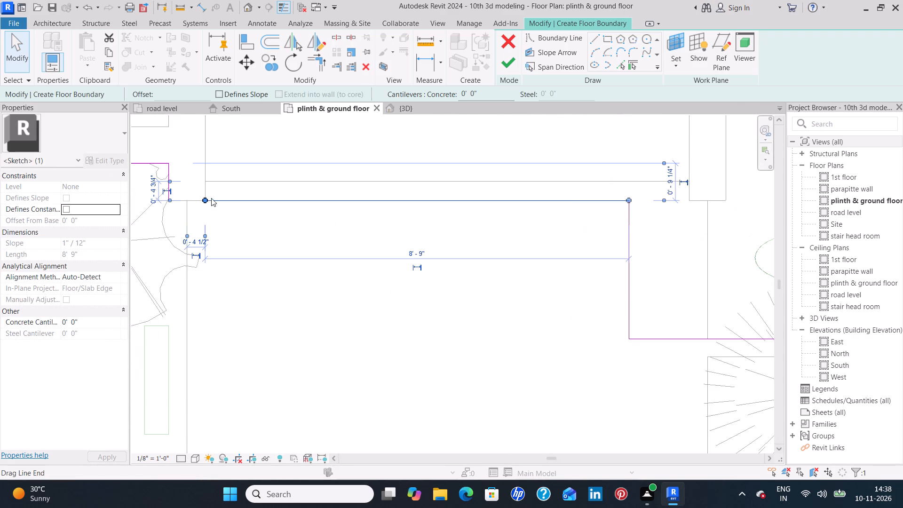
drag(203, 200, 166, 200)
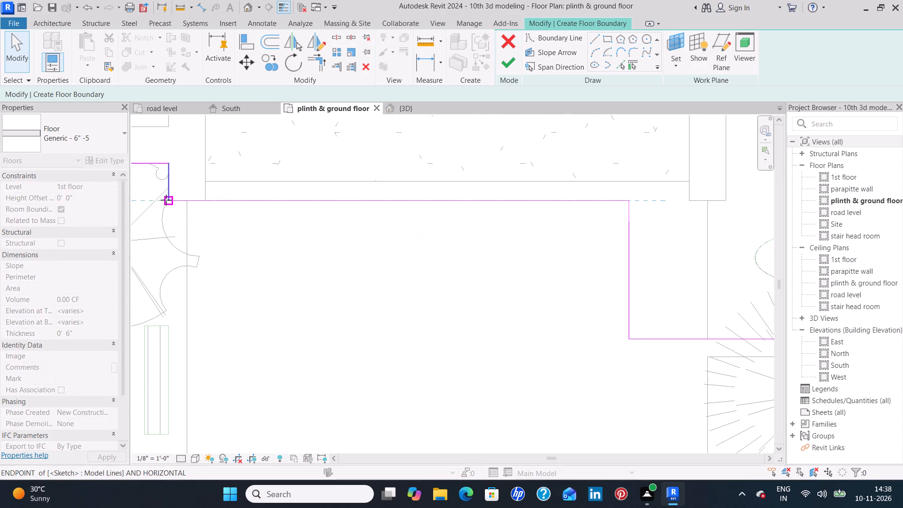
drag(166, 200, 165, 200)
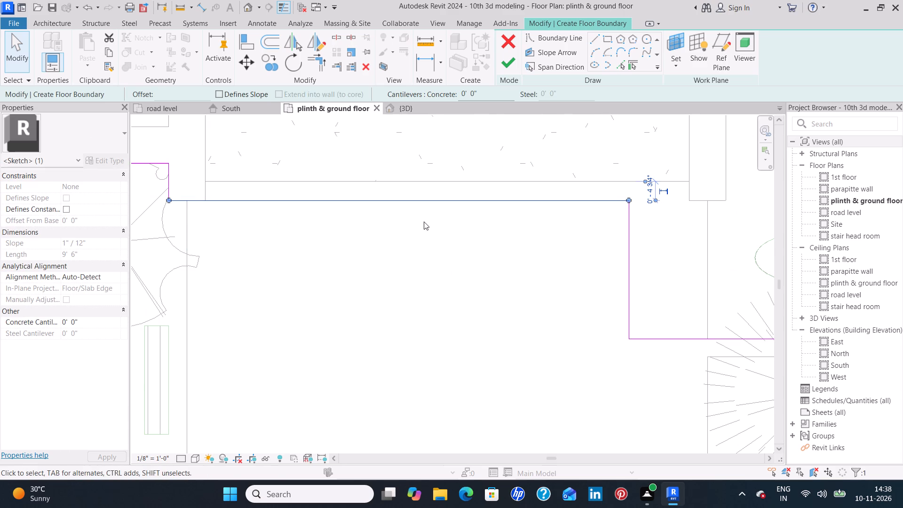
Set the floor boundary line in front of the speckled area to 2' from that area's front edge.
click(650, 203)
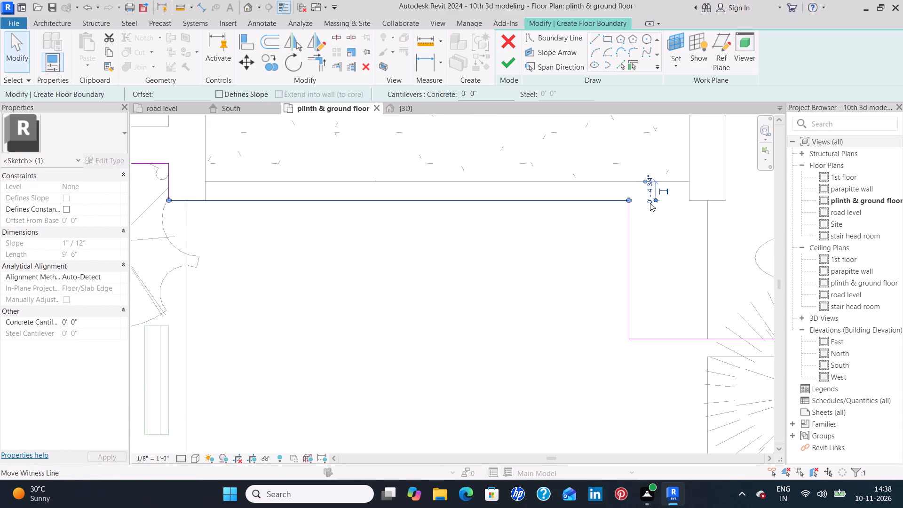
click(649, 191)
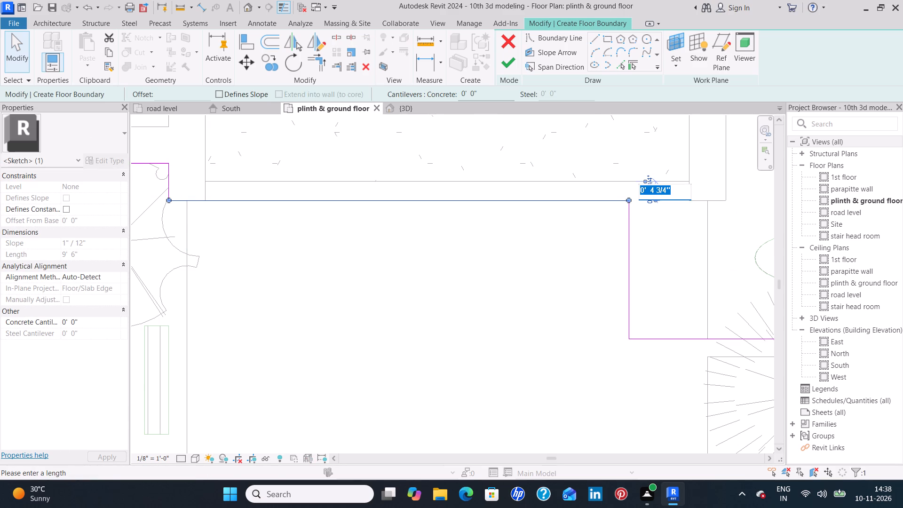
key(BackSpace)
text(2')
key(Return)
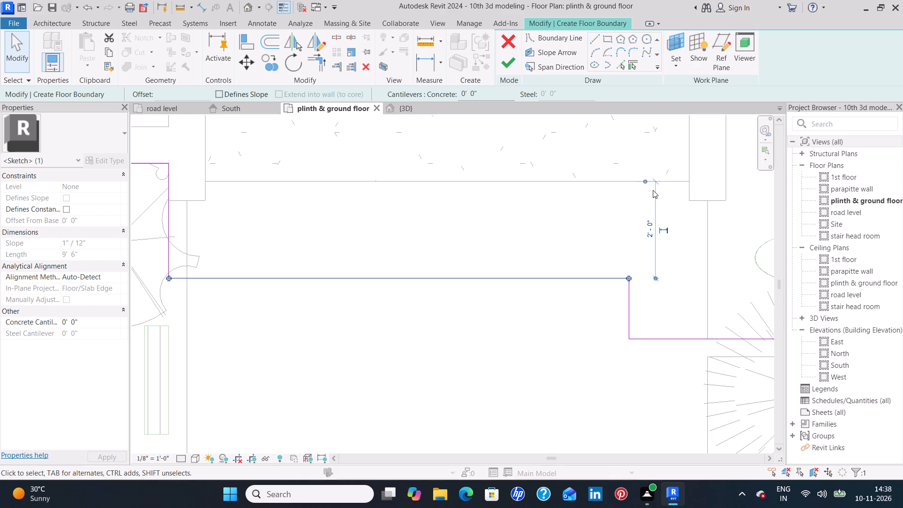
click(570, 220)
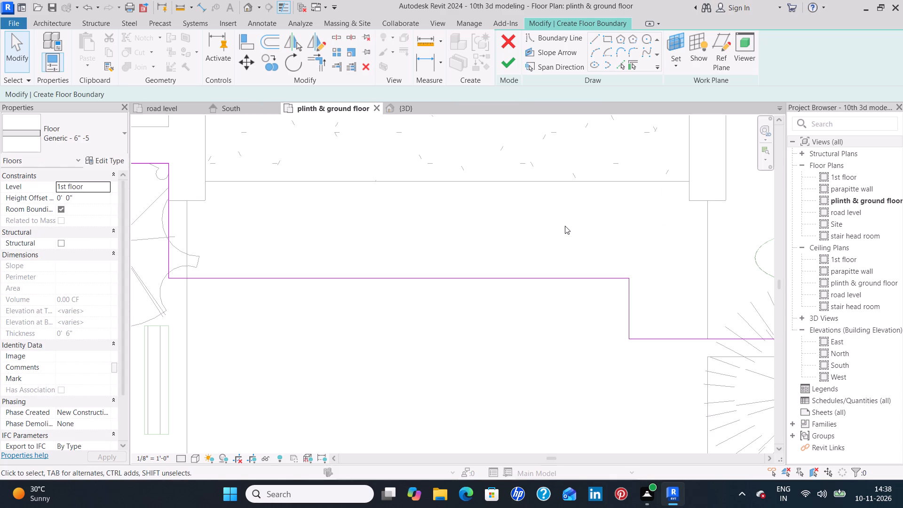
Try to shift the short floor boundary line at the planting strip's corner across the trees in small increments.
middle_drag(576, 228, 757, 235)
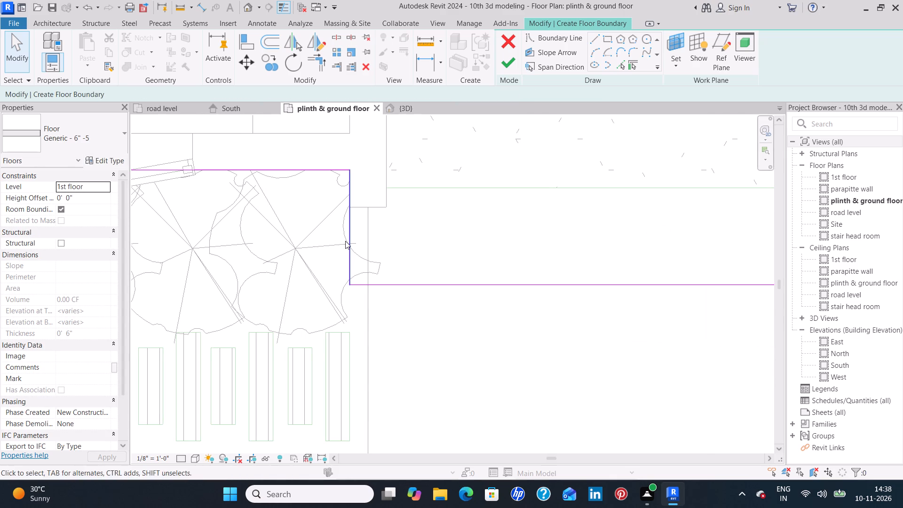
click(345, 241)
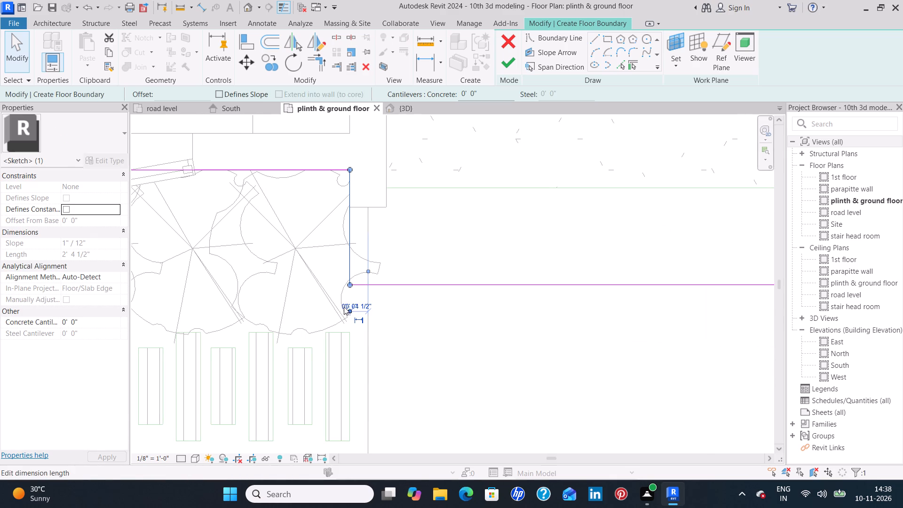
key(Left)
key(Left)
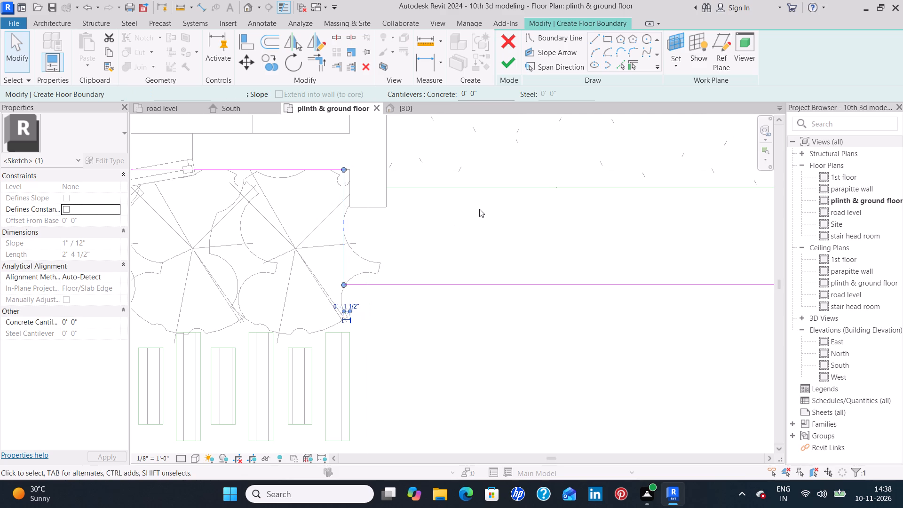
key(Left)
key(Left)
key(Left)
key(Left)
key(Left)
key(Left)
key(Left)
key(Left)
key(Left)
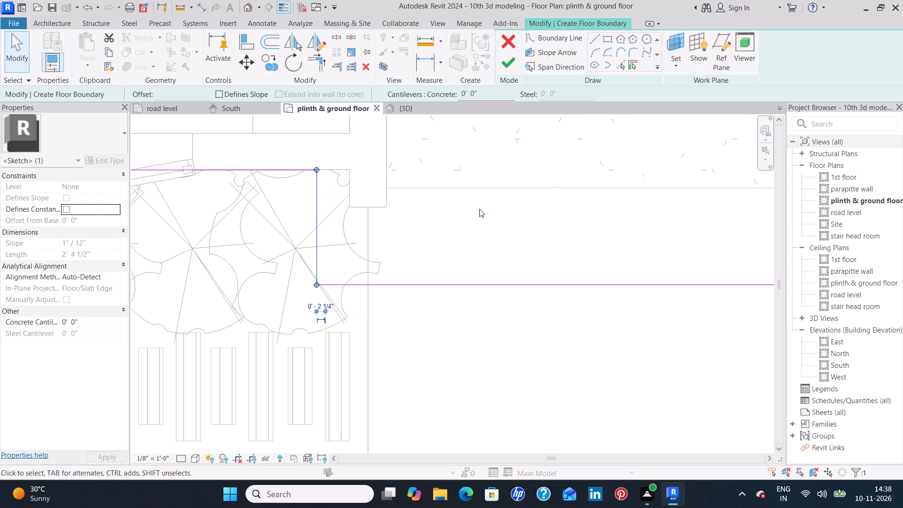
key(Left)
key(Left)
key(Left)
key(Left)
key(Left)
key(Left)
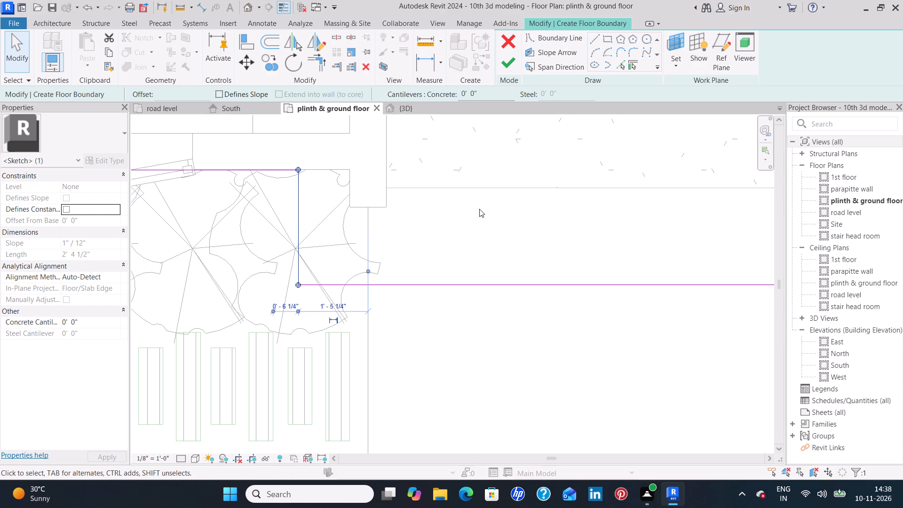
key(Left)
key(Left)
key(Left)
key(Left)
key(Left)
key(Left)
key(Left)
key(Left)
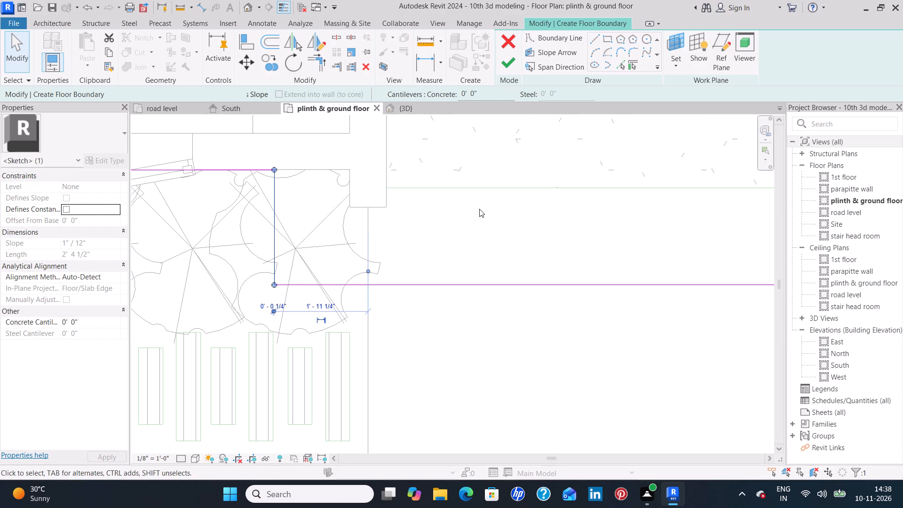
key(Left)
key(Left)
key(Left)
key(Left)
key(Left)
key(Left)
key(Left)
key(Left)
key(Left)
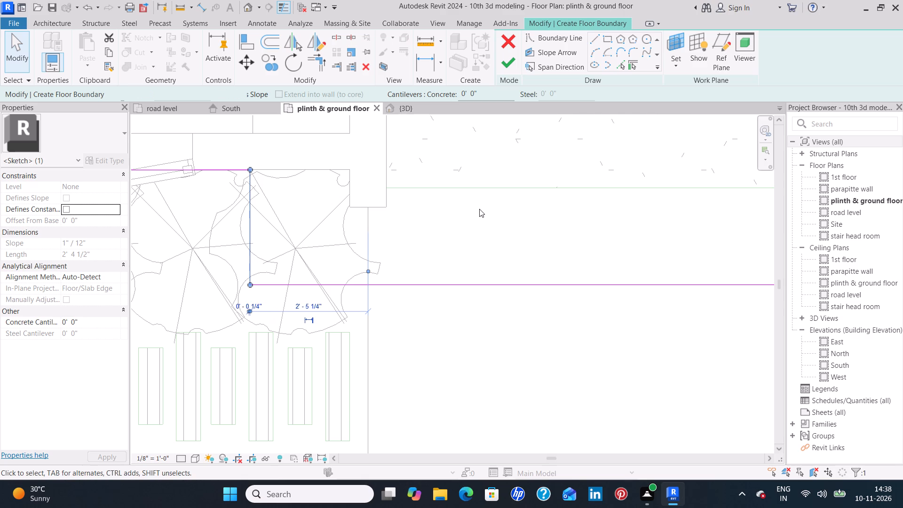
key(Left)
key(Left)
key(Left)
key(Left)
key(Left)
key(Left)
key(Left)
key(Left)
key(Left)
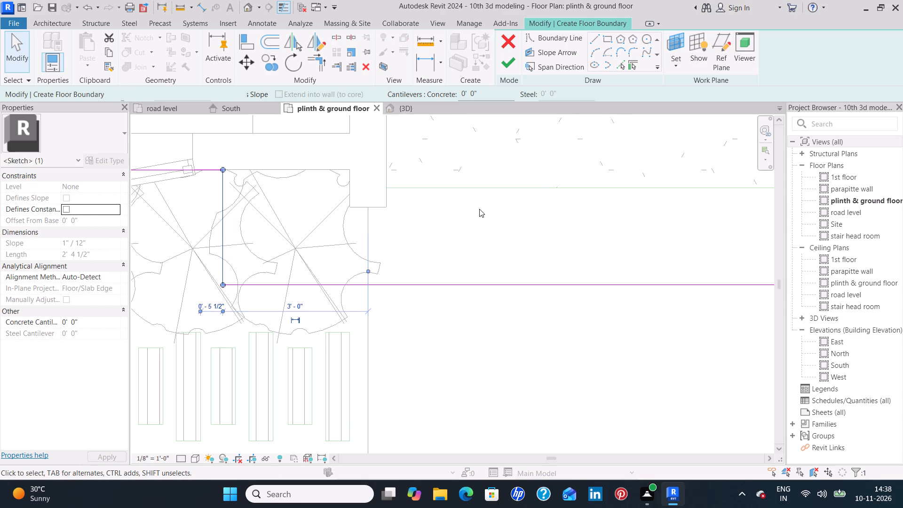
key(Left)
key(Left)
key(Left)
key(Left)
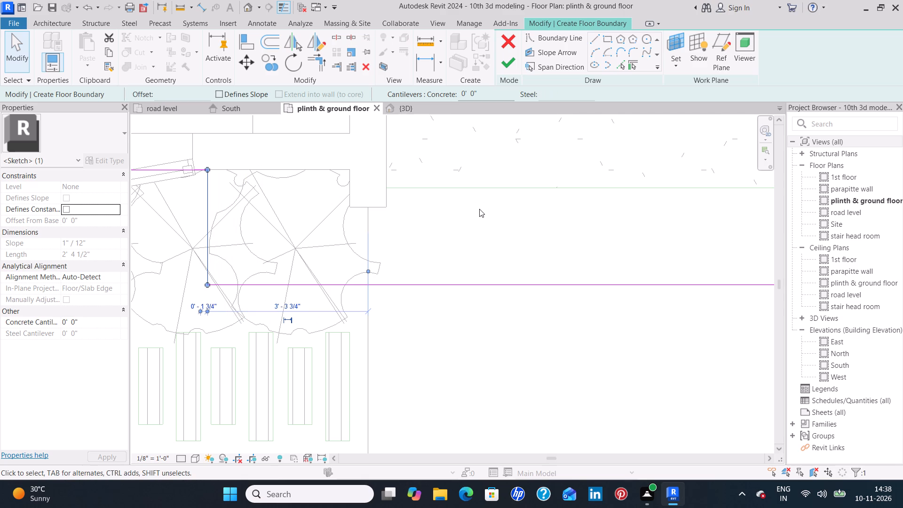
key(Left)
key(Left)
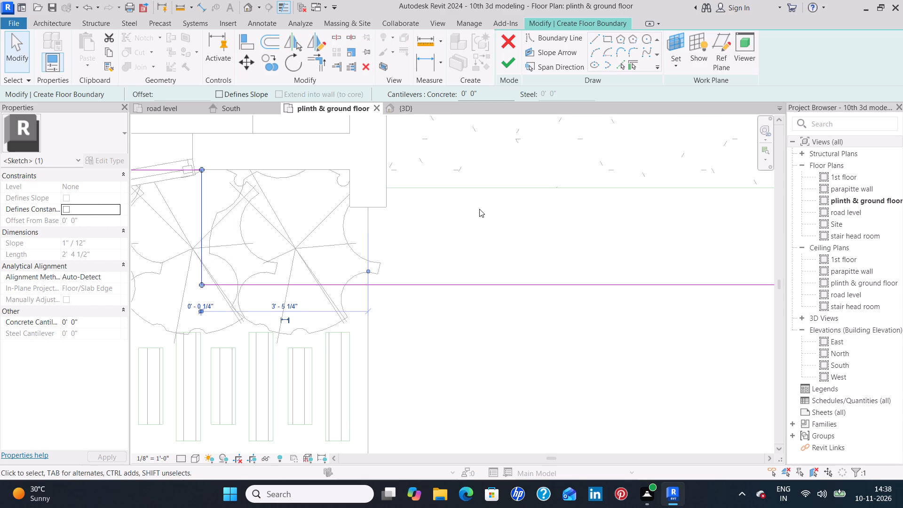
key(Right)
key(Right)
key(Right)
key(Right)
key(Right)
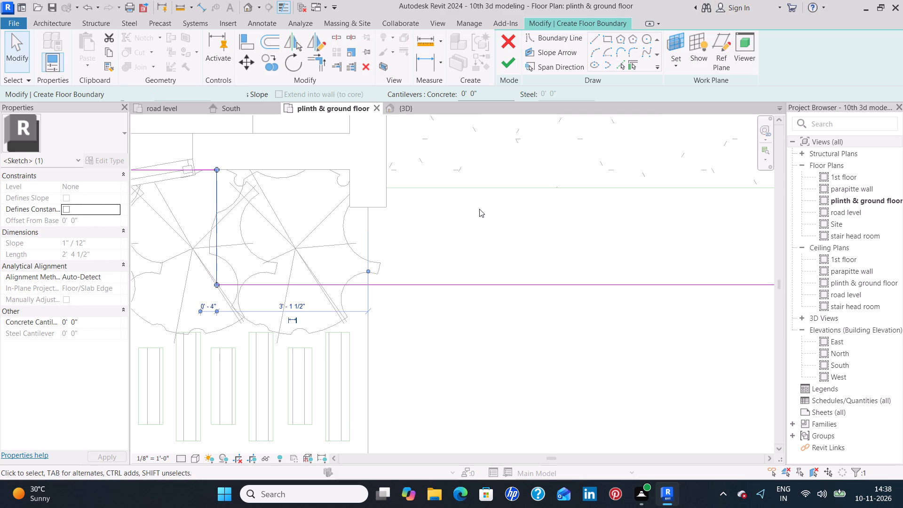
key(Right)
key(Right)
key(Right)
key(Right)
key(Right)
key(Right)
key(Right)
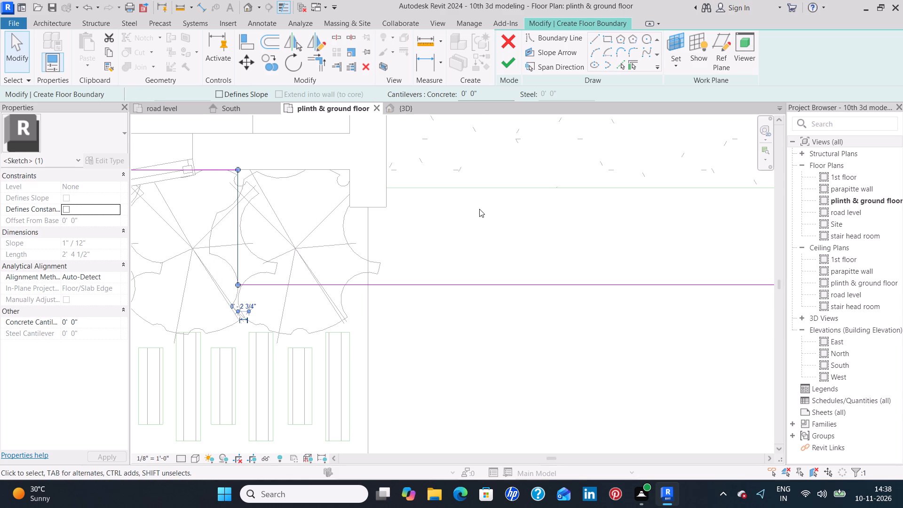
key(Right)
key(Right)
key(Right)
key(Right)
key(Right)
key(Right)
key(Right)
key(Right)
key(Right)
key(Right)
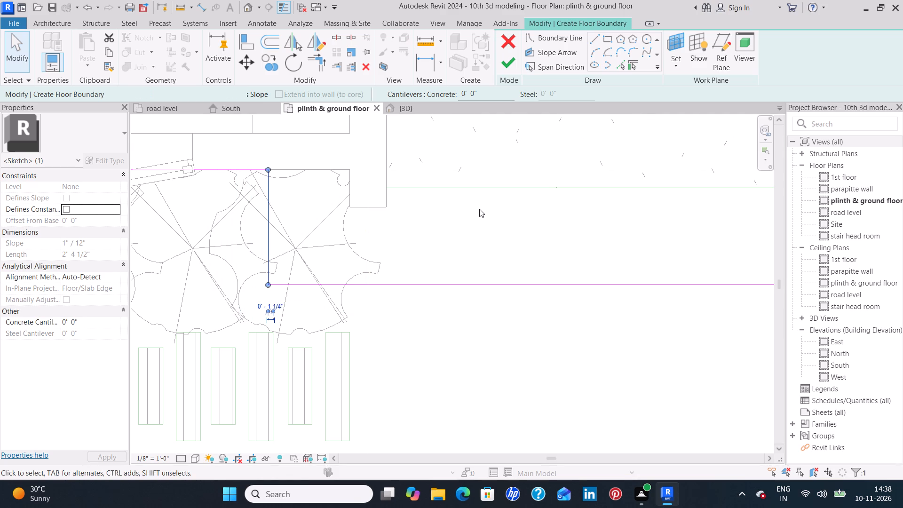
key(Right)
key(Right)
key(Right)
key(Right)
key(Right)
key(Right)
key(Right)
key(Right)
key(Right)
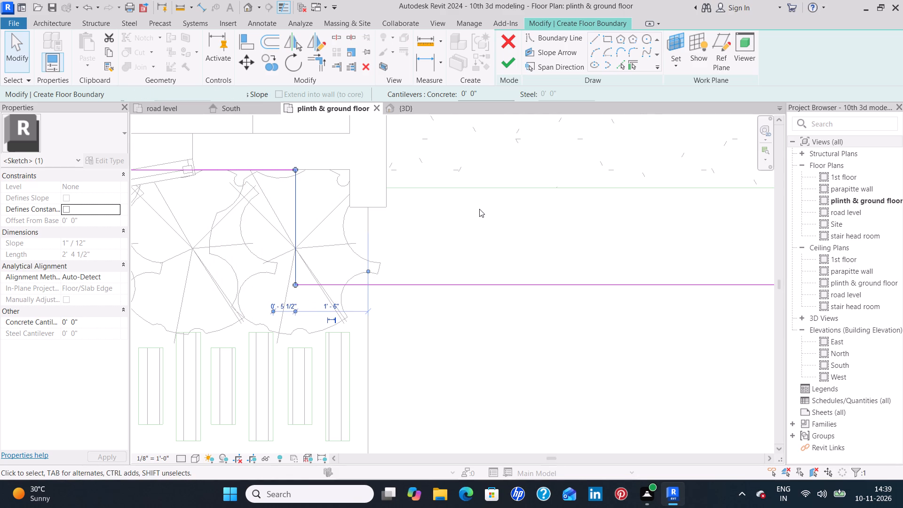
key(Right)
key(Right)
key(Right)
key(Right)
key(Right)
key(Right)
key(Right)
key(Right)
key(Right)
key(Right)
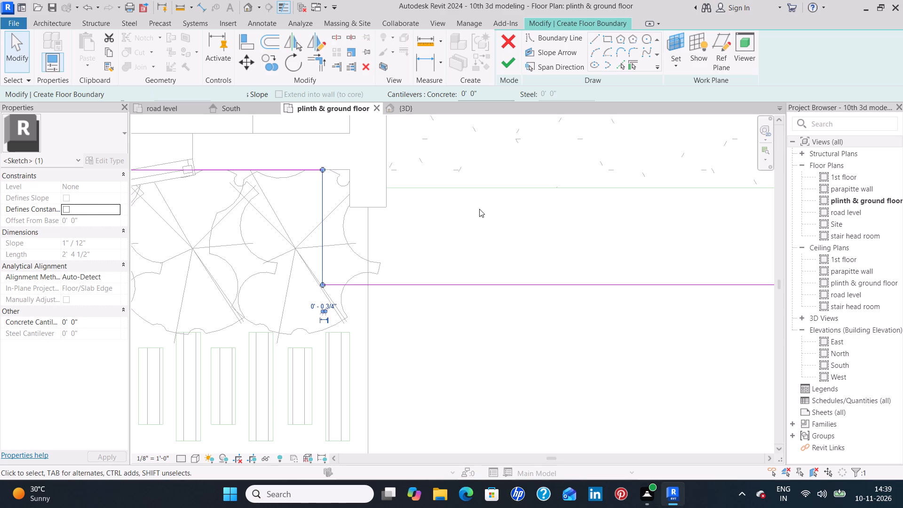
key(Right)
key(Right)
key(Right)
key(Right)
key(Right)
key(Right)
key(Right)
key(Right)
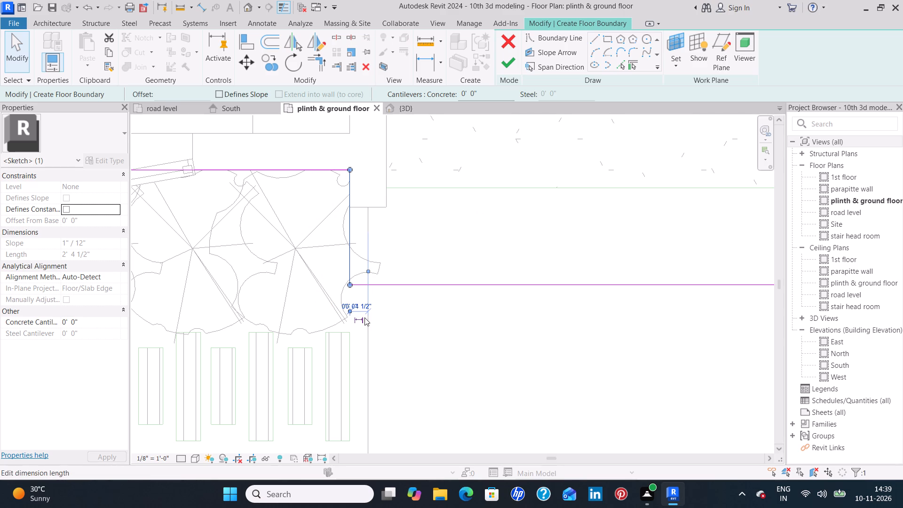
Set the short floor boundary line at the planting strip's corner to 2' from the strip's side edge.
scroll(358, 311, up, 4)
click(370, 306)
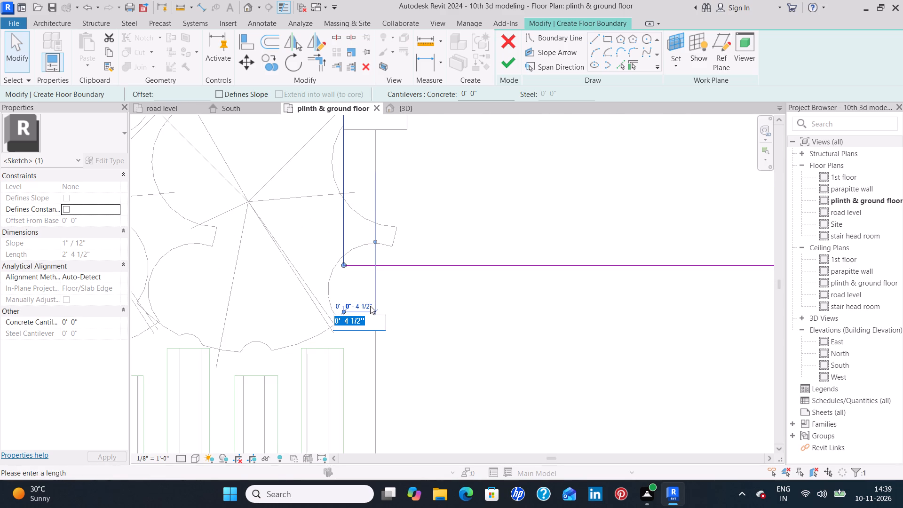
key(BackSpace)
text(2')
key(Return)
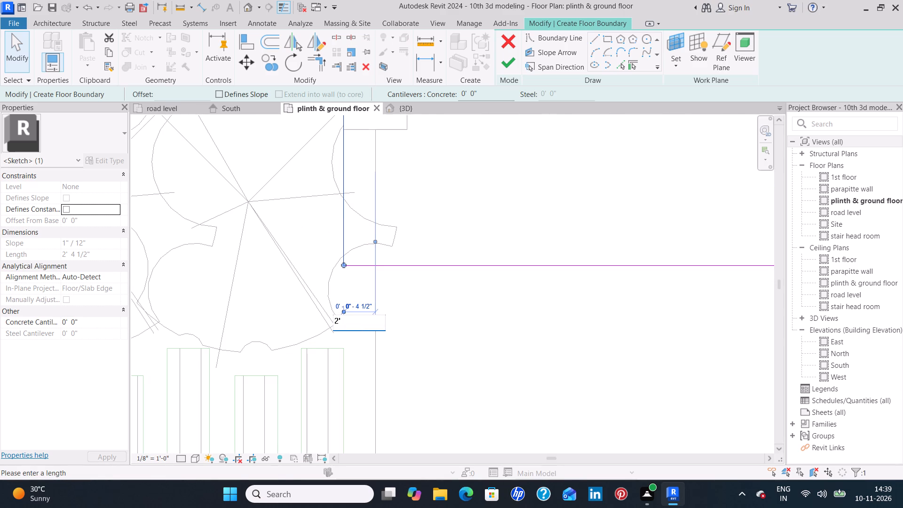
click(437, 325)
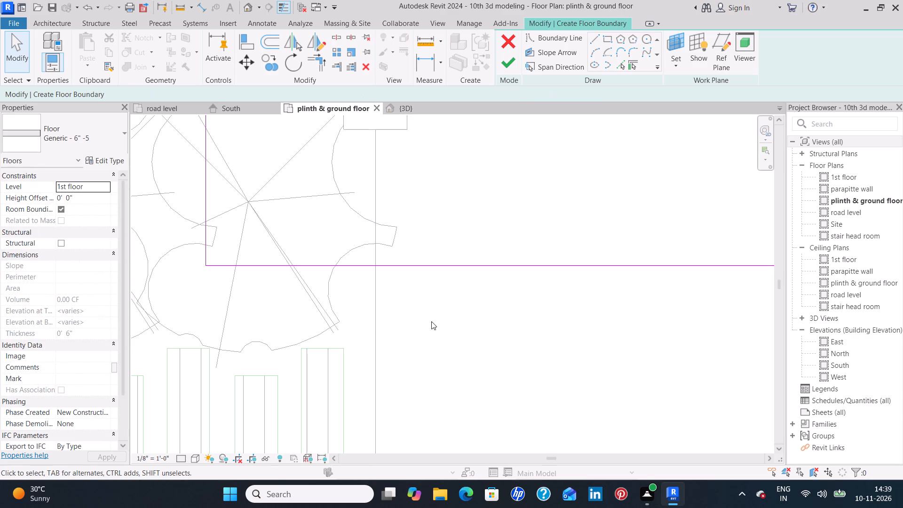
Set the floor boundary line running across the row of trees to 2' from the bedroom's front wall face.
scroll(242, 220, down, 3)
middle_drag(244, 219, 442, 229)
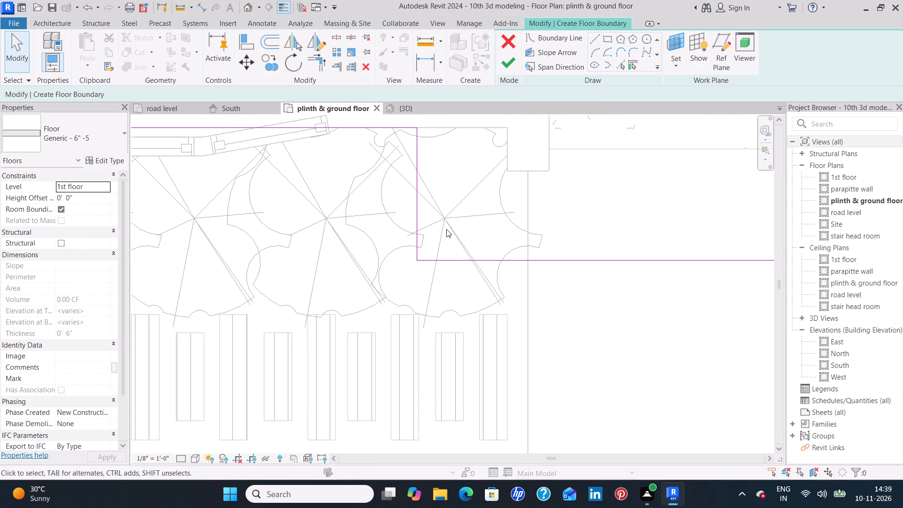
scroll(446, 229, down, 2)
middle_drag(316, 209, 409, 209)
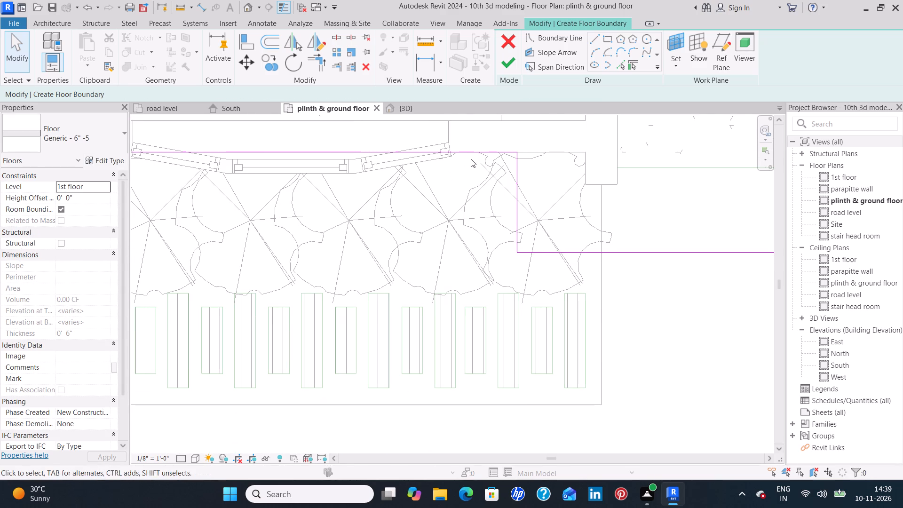
click(476, 154)
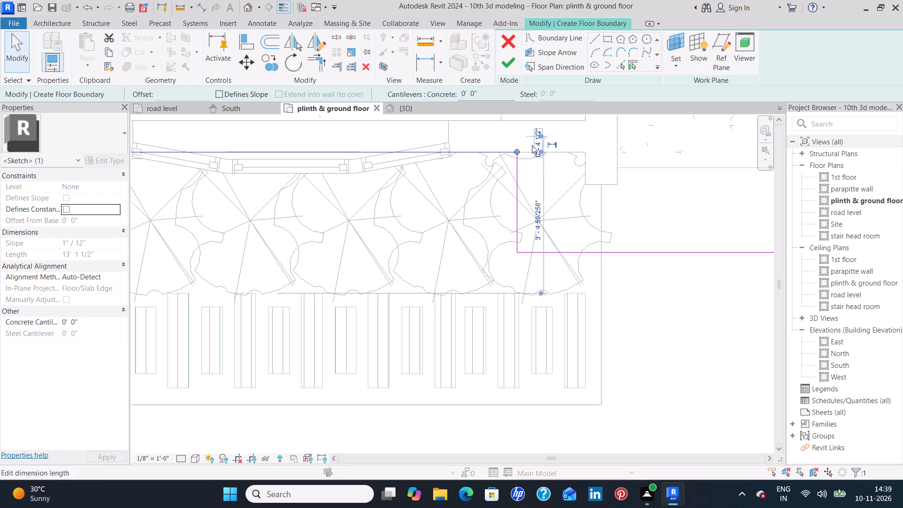
click(532, 145)
key(BackSpace)
text(2')
key(Return)
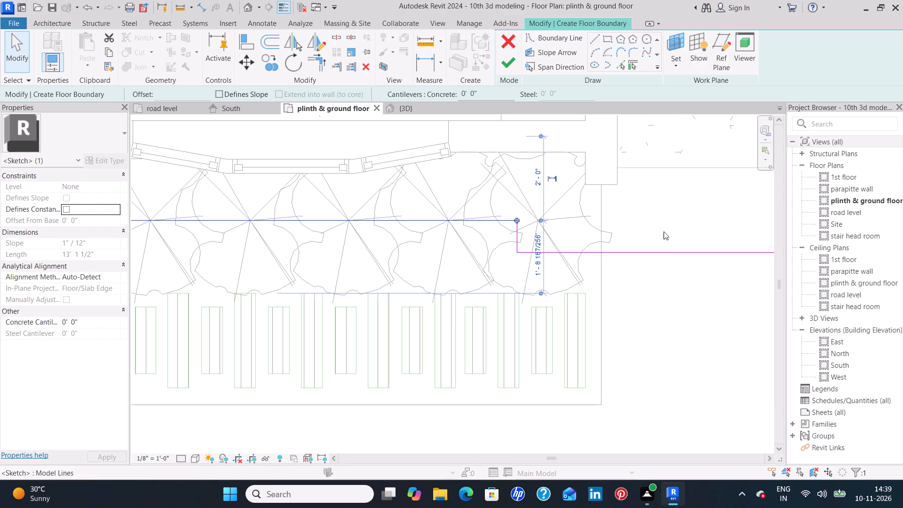
click(664, 225)
Set the long floor boundary line along the bay-windowed side wall to 2' from the wall face.
scroll(664, 224, down, 7)
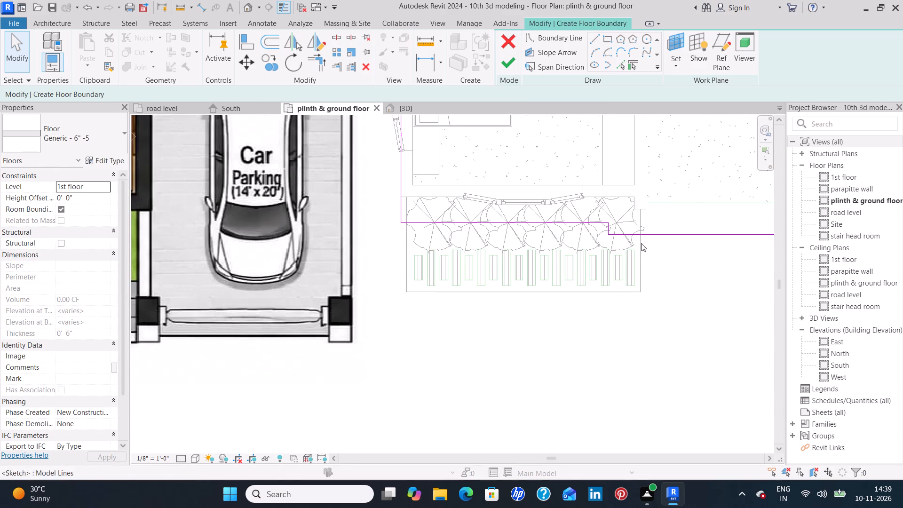
middle_drag(641, 247, 667, 276)
scroll(667, 276, down, 2)
middle_drag(670, 276, 483, 279)
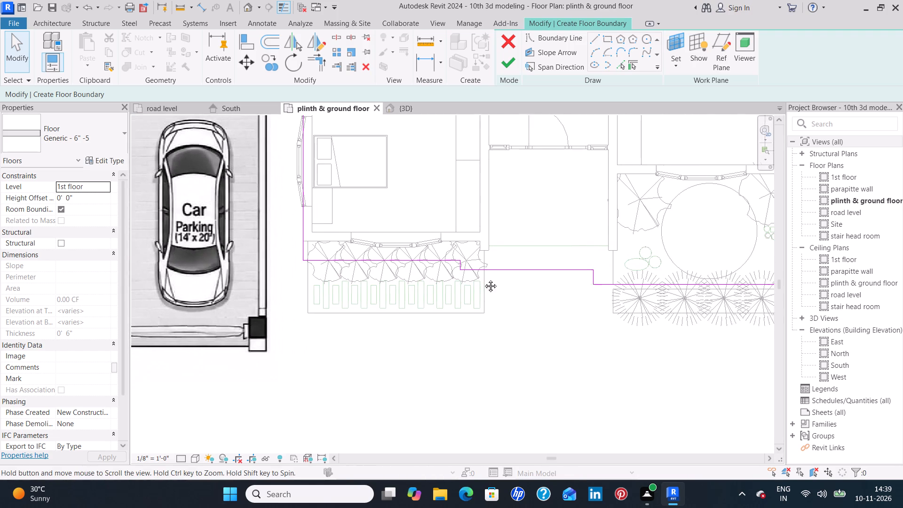
middle_drag(483, 279, 483, 279)
middle_drag(481, 280, 607, 284)
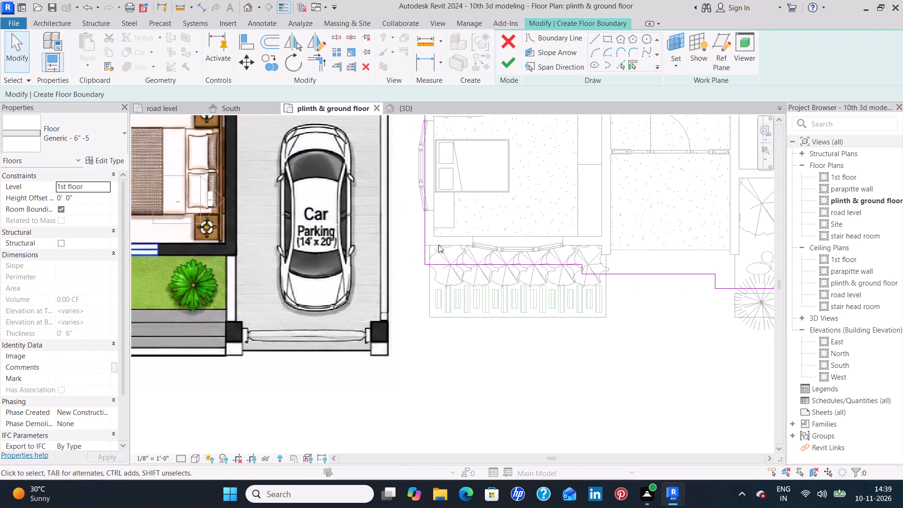
click(422, 253)
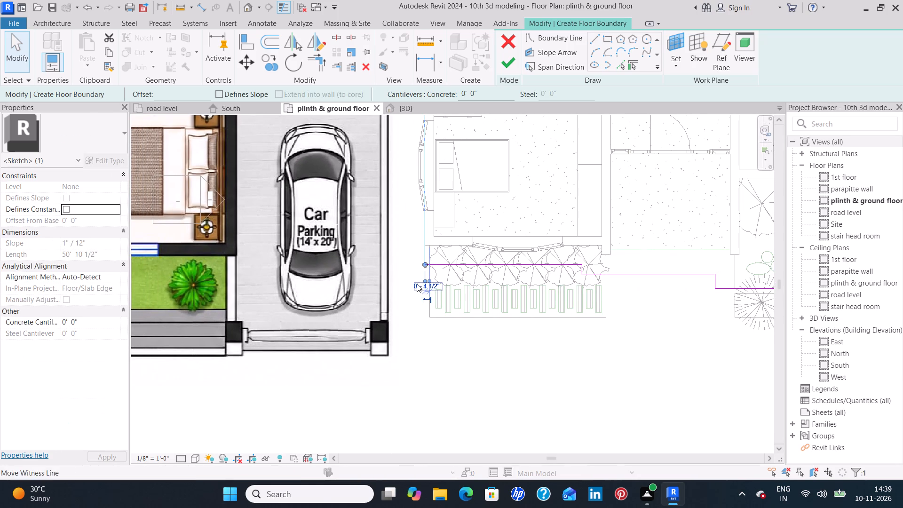
click(415, 285)
key(BackSpace)
text(2')
key(Return)
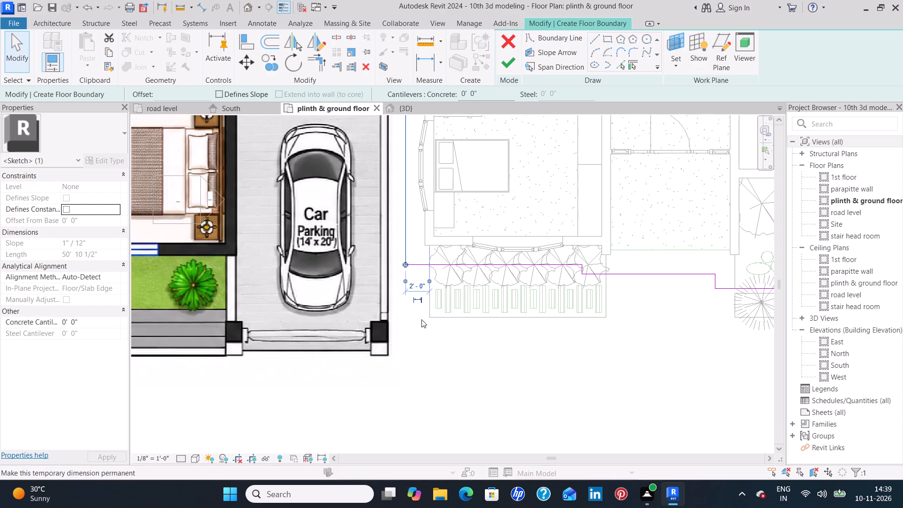
click(421, 320)
Delete the floor boundary line running along the car parking between the utility side and the front garden.
scroll(518, 283, down, 3)
middle_drag(588, 253, 514, 314)
middle_drag(618, 244, 601, 291)
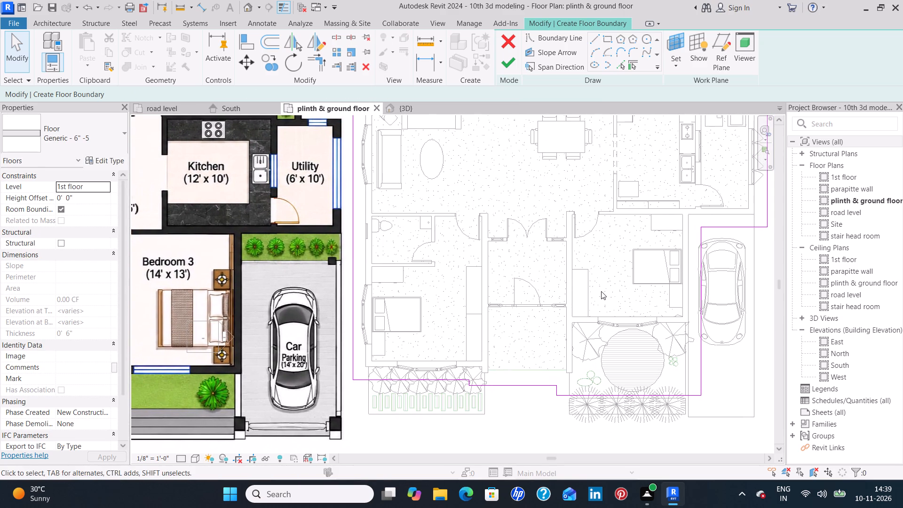
middle_drag(601, 292, 585, 438)
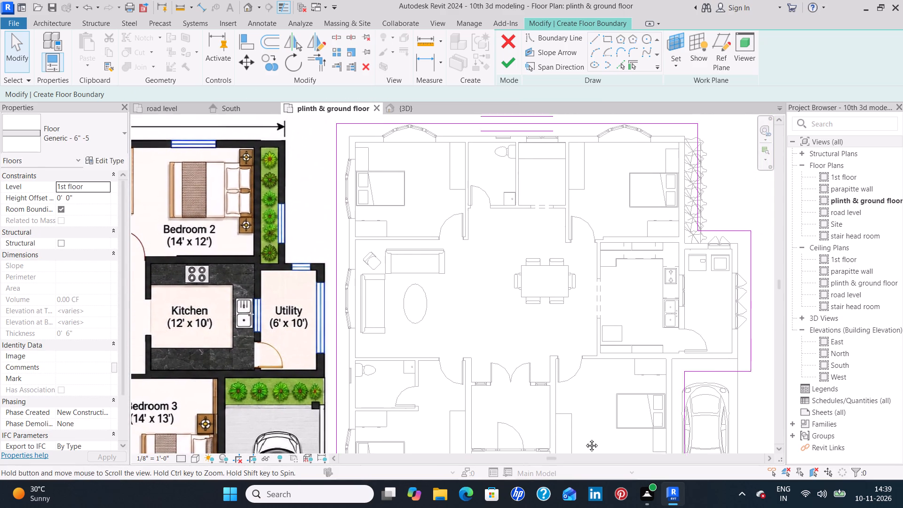
middle_drag(585, 438, 525, 250)
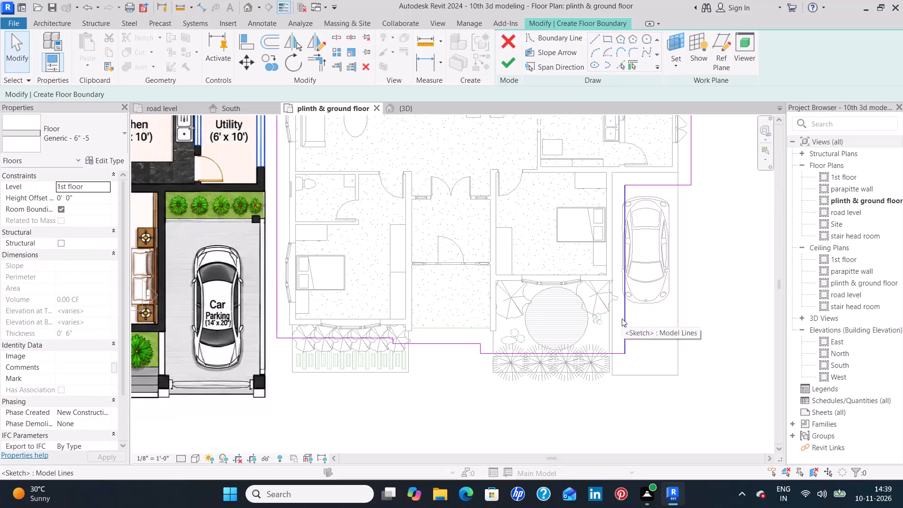
middle_drag(622, 318, 549, 274)
click(541, 274)
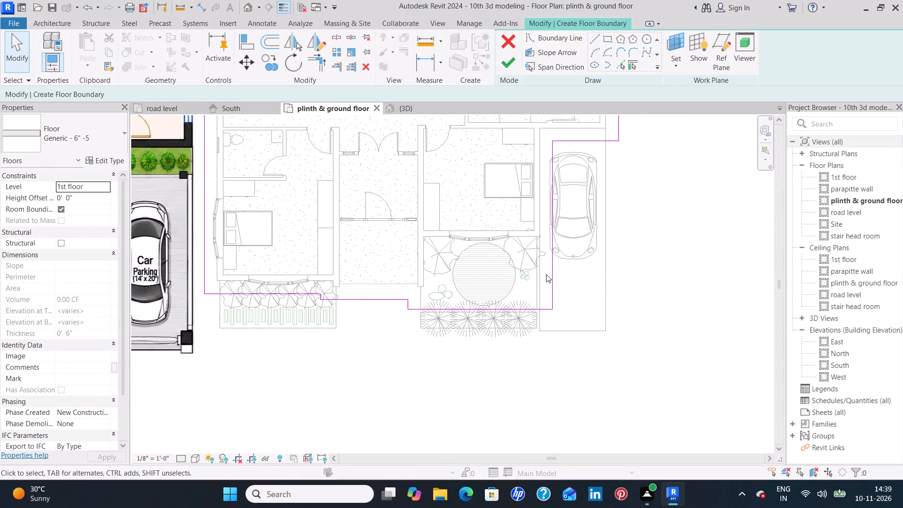
click(552, 274)
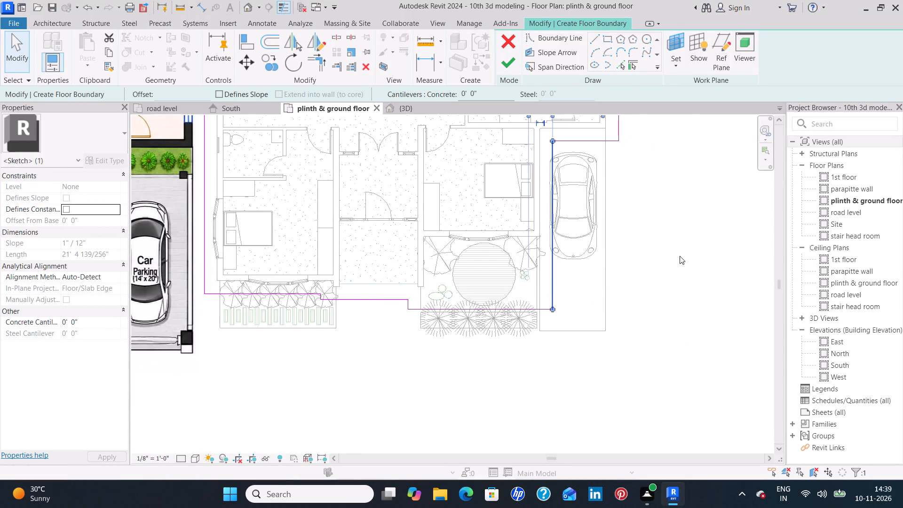
key(Delete)
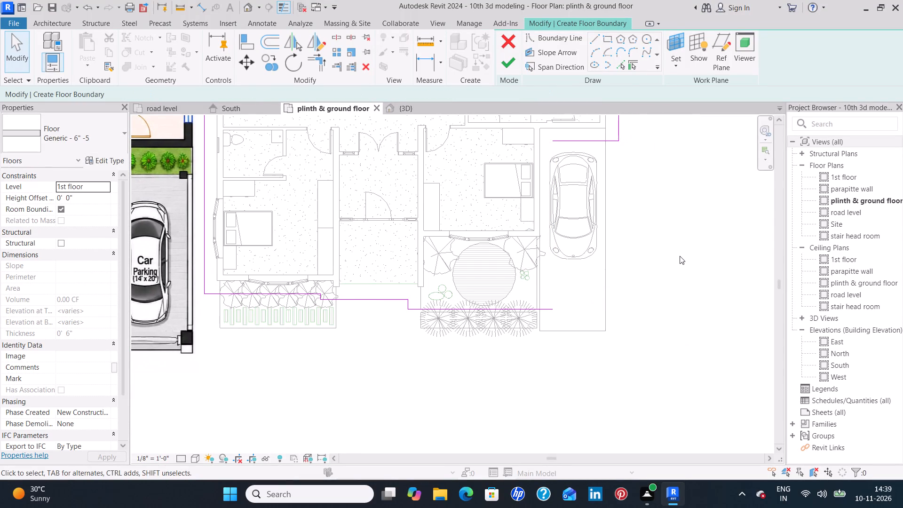
Delete the short floor boundary line crossing the car parking behind the car.
click(599, 143)
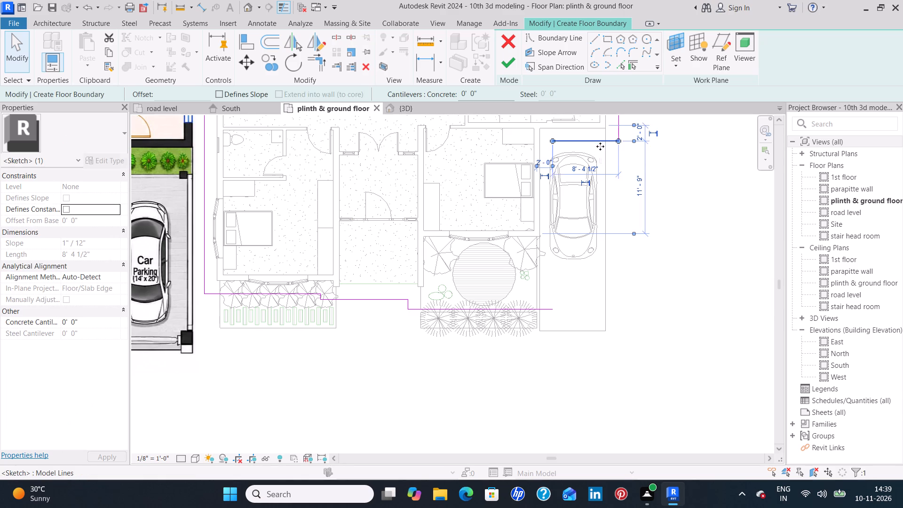
key(Delete)
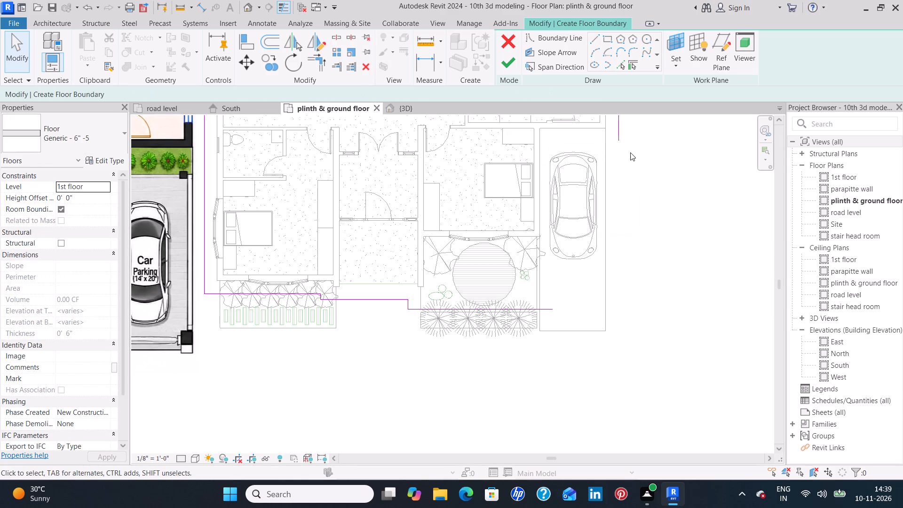
Extend the outer side floor boundary line along the car parking to about 39'-3 1/2" long, level with the boundary line across the trees.
click(618, 129)
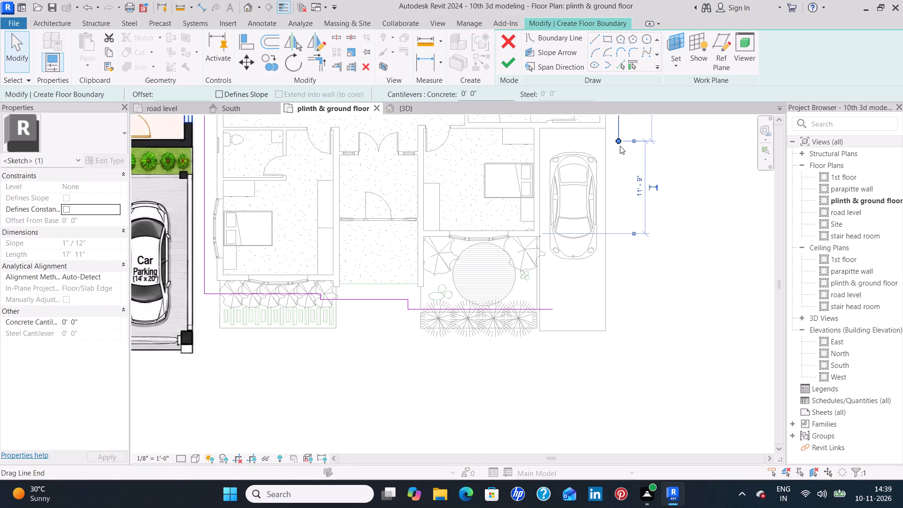
drag(619, 143, 625, 286)
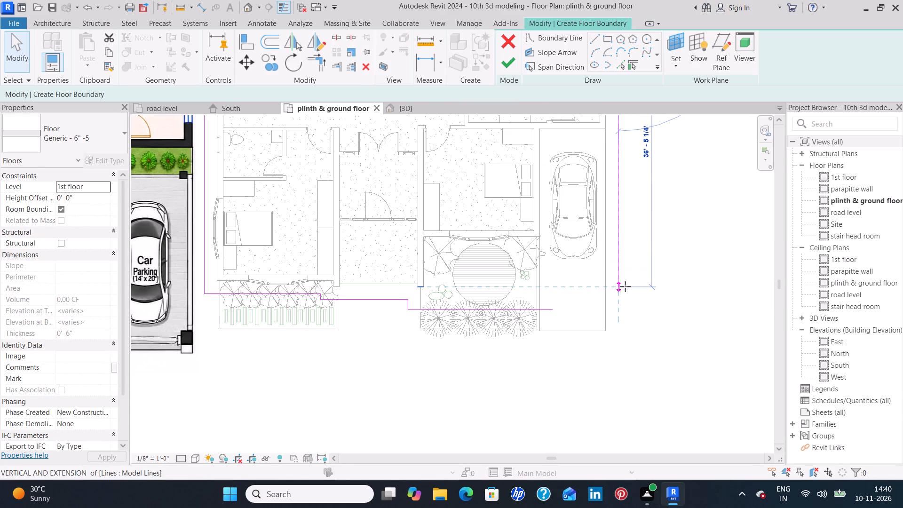
drag(625, 286, 627, 305)
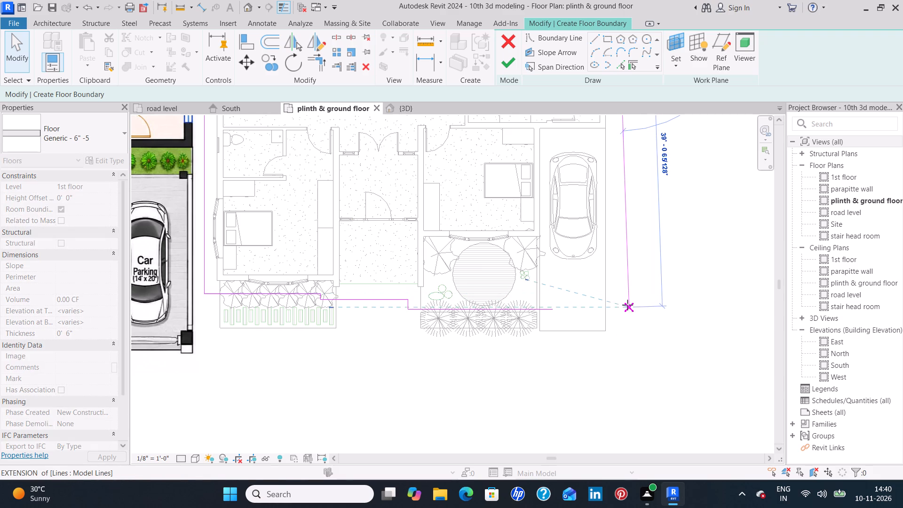
drag(627, 305, 628, 308)
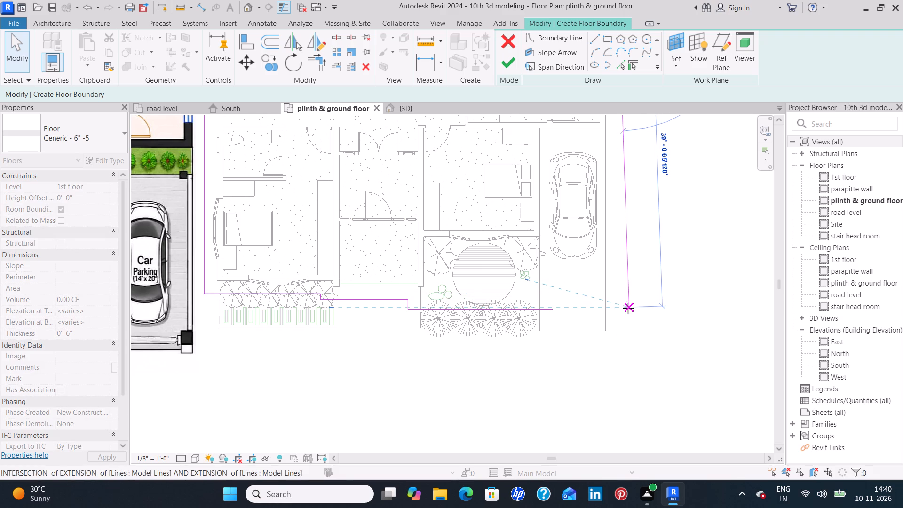
drag(628, 308, 623, 309)
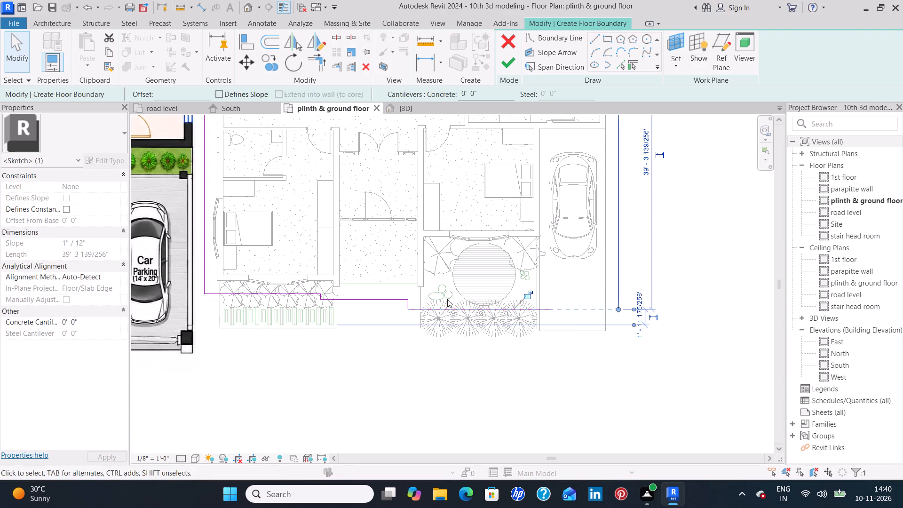
Extend the floor boundary line across the row of trees to 26'-9" long, meeting the outer side line beyond the car parking.
click(452, 307)
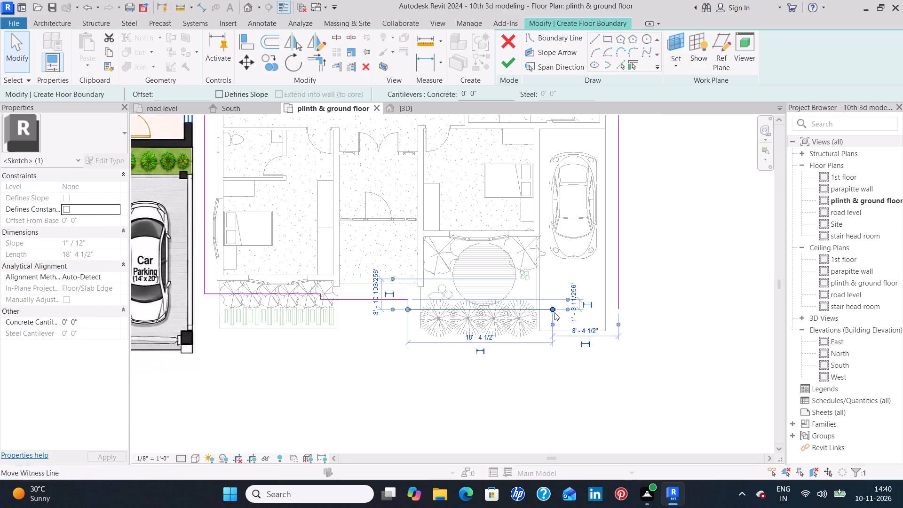
drag(553, 308, 582, 310)
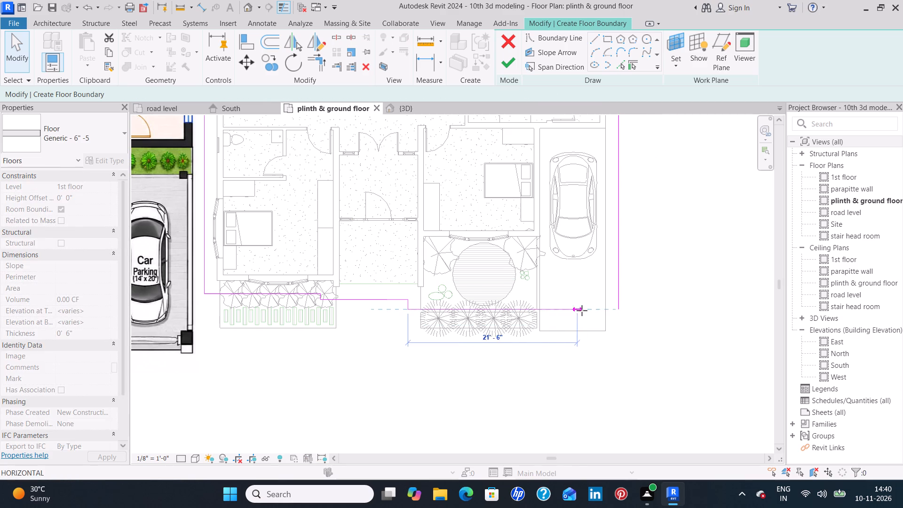
drag(582, 310, 615, 310)
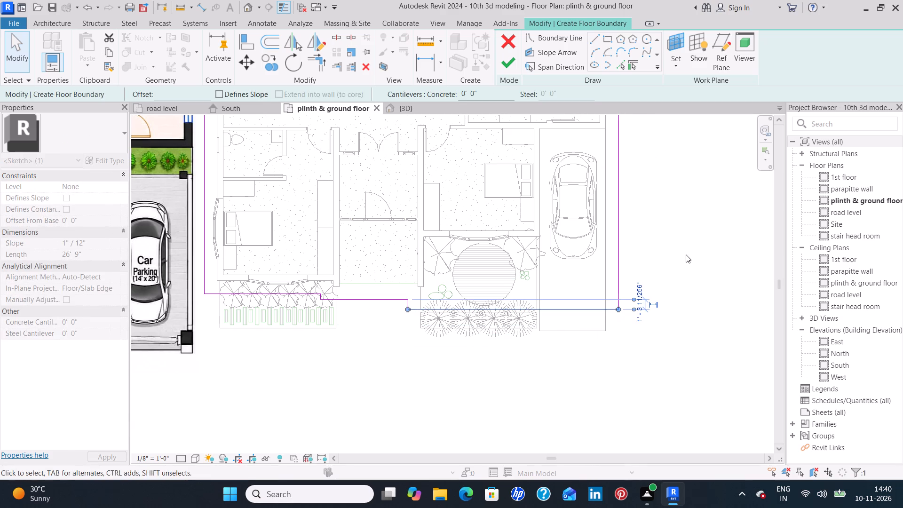
click(686, 254)
Finish the 1st floor slab sketch and attach the walls below to the slab's bottom.
scroll(675, 252, down, 3)
middle_drag(678, 251, 659, 234)
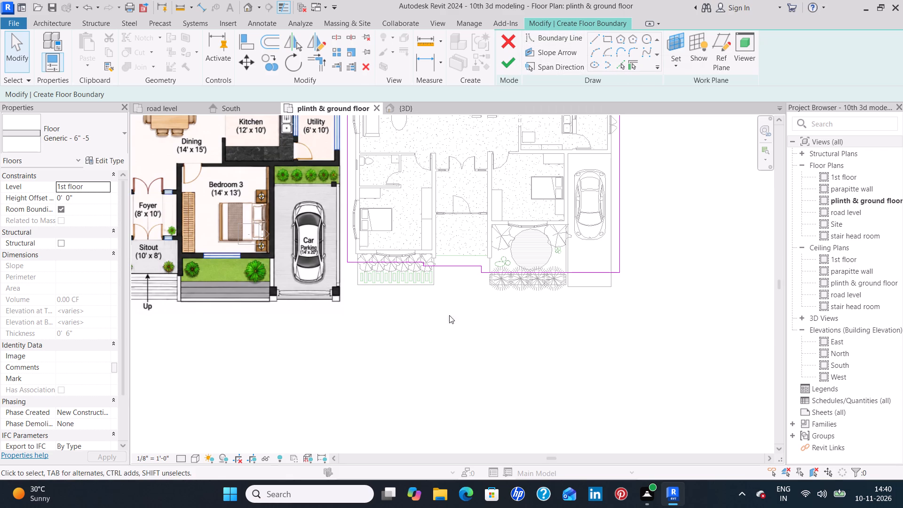
middle_drag(433, 311, 532, 284)
scroll(545, 277, up, 4)
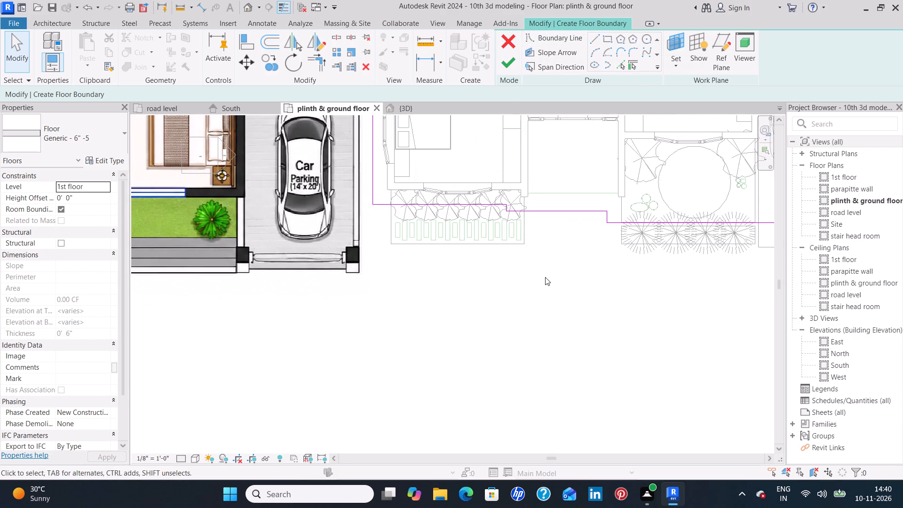
middle_drag(570, 240, 566, 282)
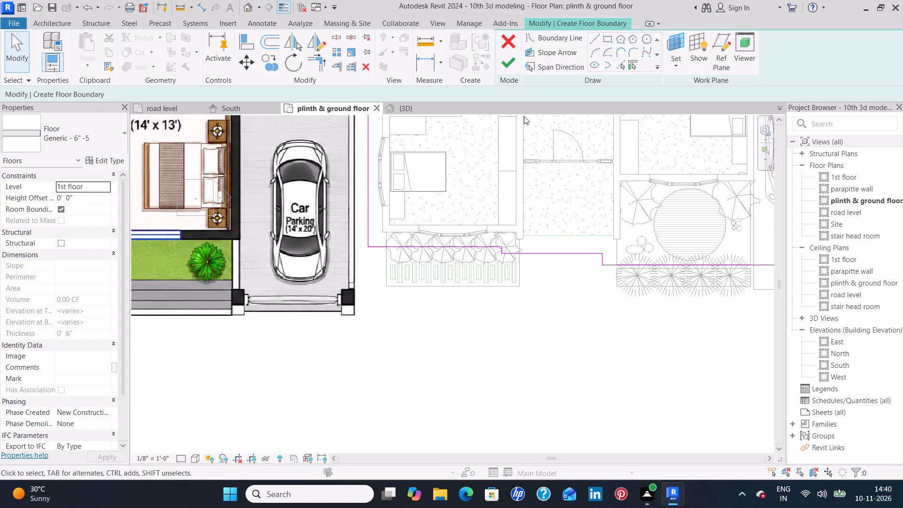
click(511, 67)
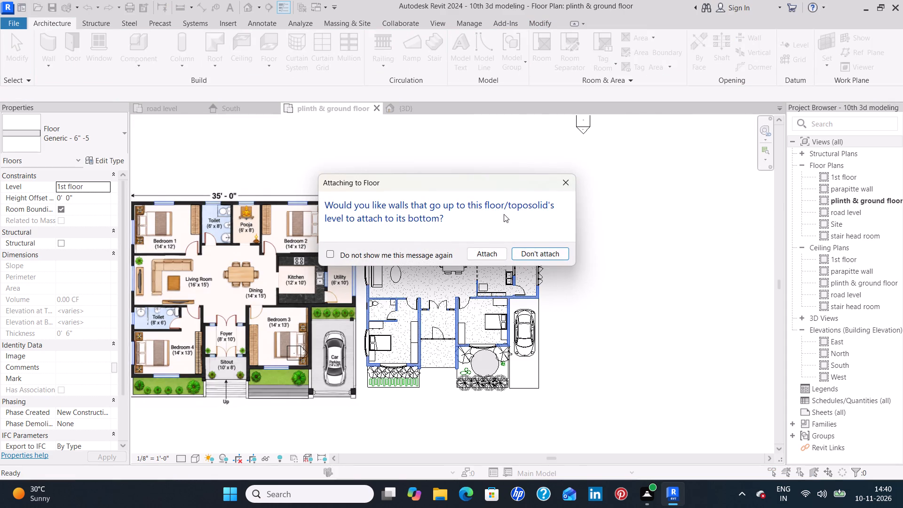
click(481, 250)
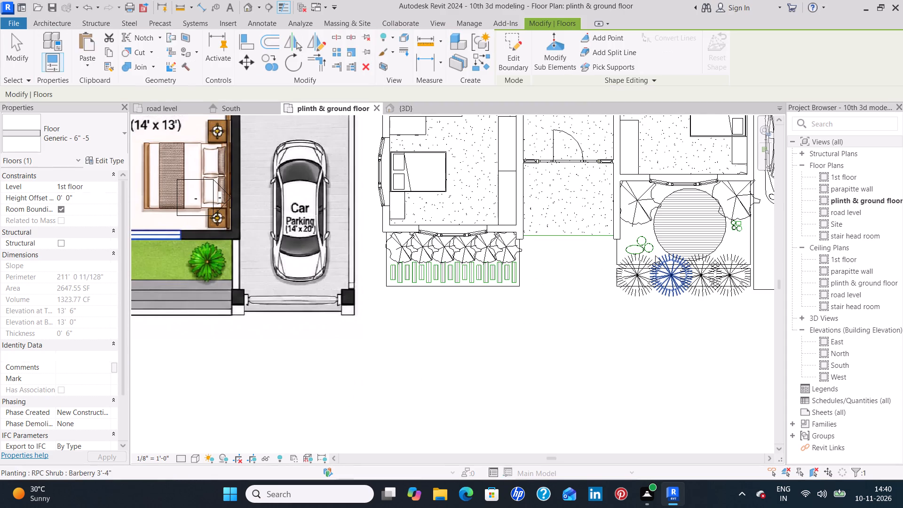
Examine the new 1st floor slab's overhang in 3D from the front, the car parking side and the rear.
click(414, 105)
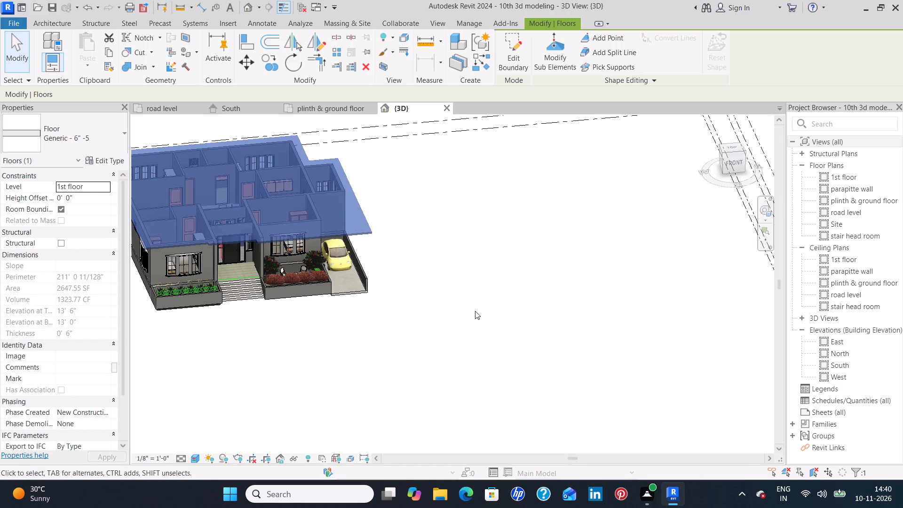
click(476, 311)
shift+middle_drag(502, 310, 320, 294)
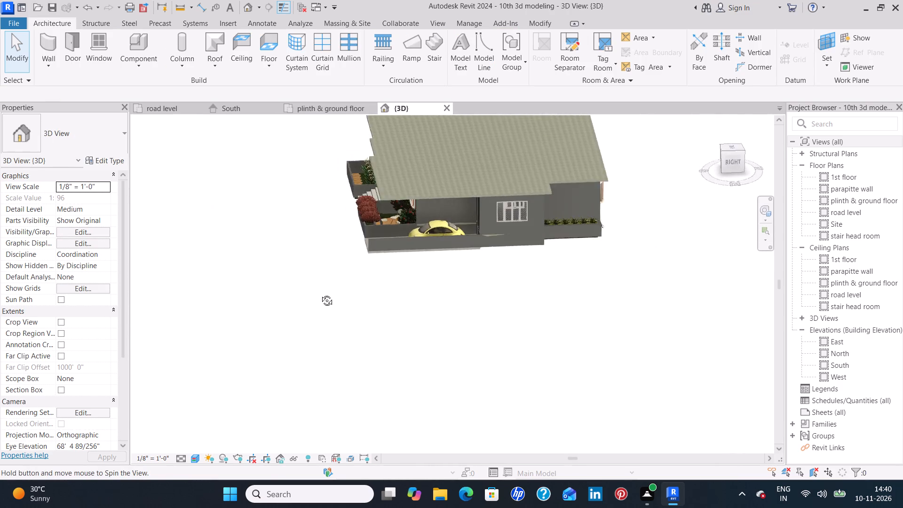
shift+middle_drag(320, 294, 323, 228)
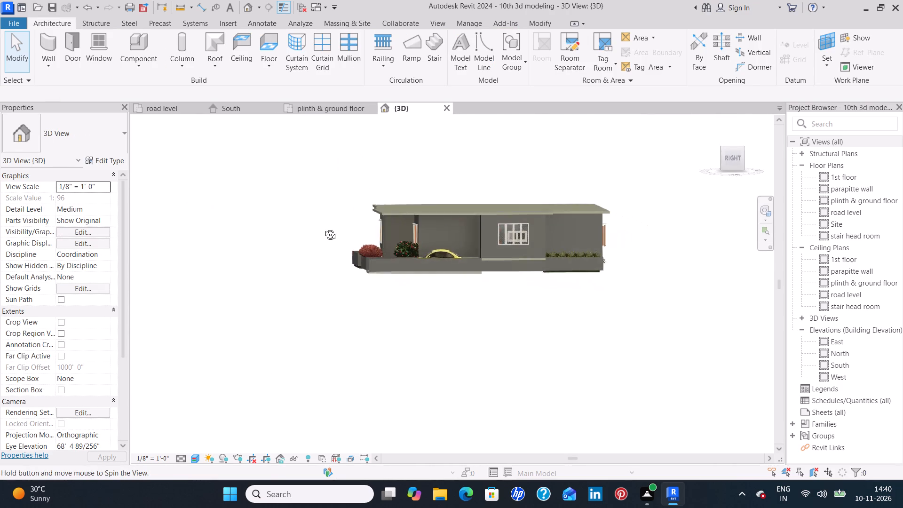
shift+middle_drag(323, 228, 470, 226)
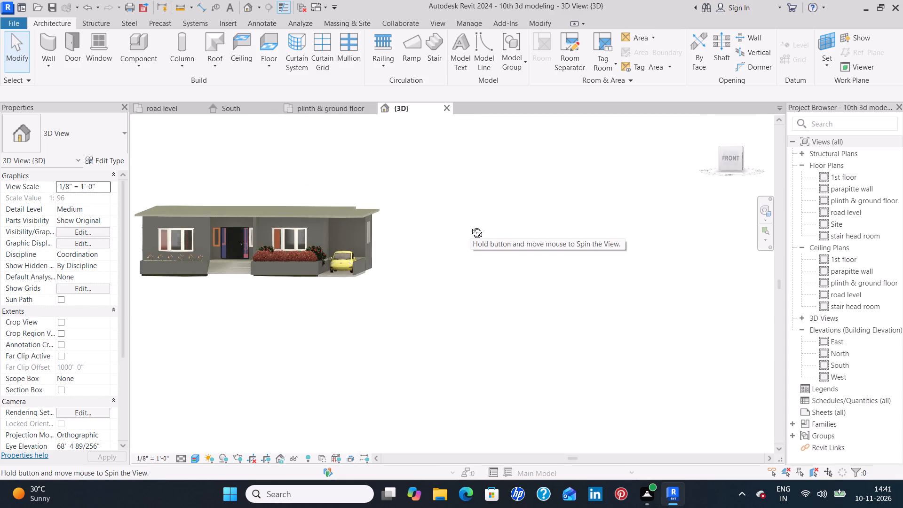
shift+middle_drag(470, 226, 274, 255)
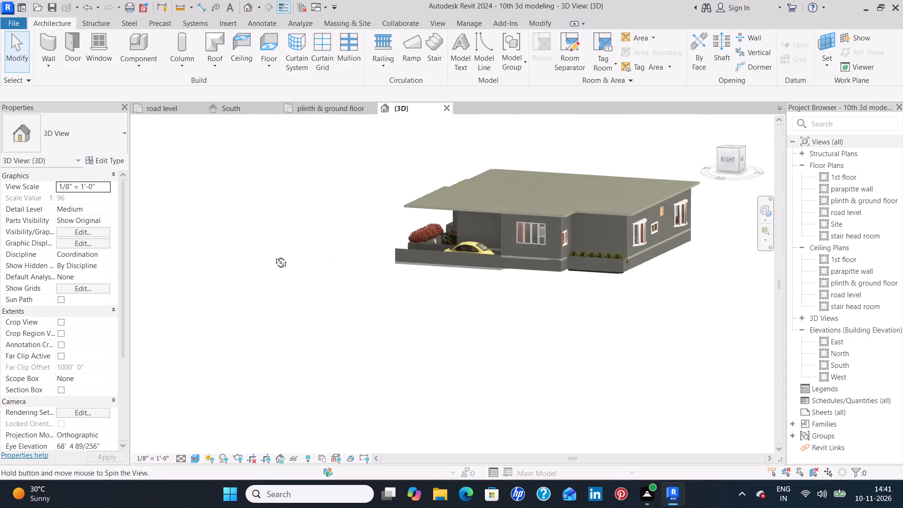
shift+middle_drag(274, 255, 490, 262)
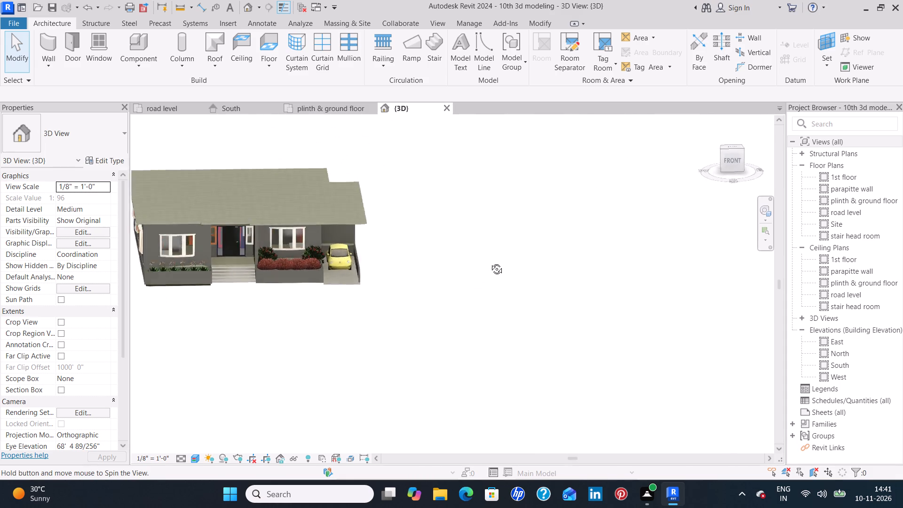
shift+middle_drag(490, 262, 351, 260)
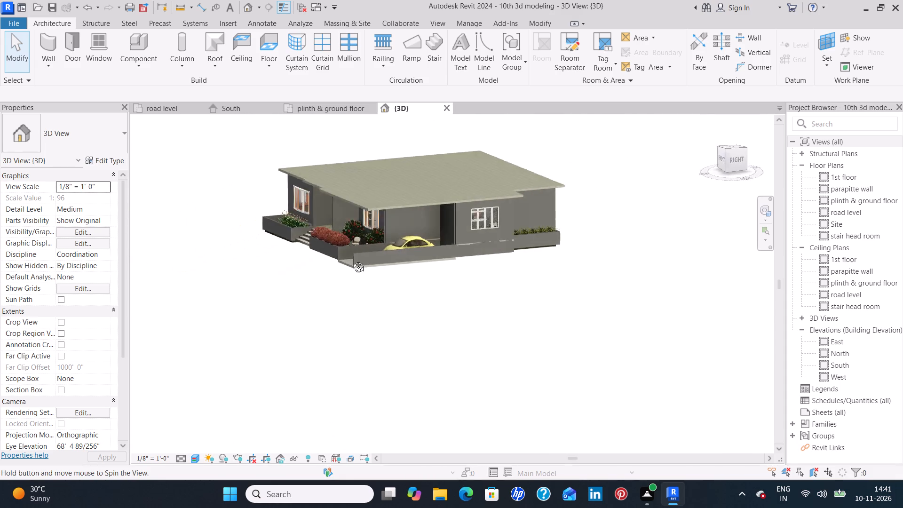
shift+middle_drag(351, 260, 343, 279)
shift+middle_drag(353, 279, 466, 296)
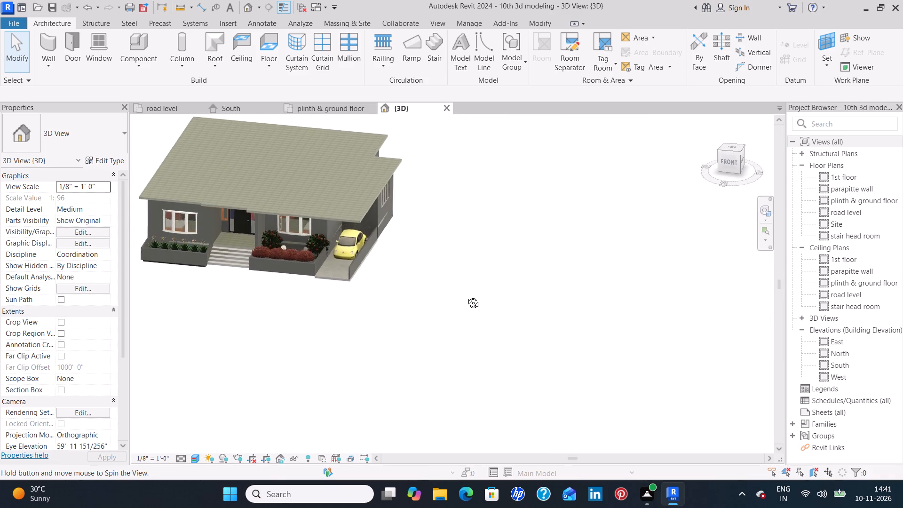
shift+middle_drag(466, 296, 363, 272)
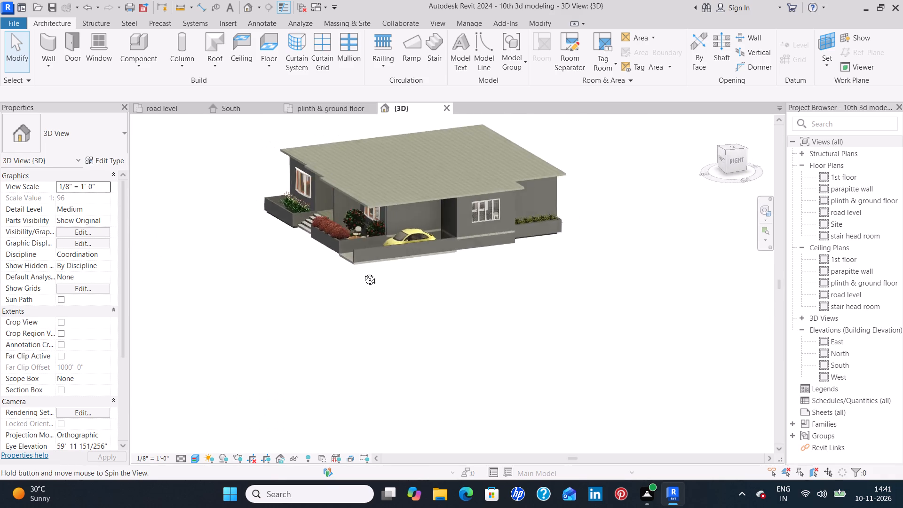
shift+middle_drag(363, 272, 359, 272)
shift+middle_drag(353, 279, 372, 294)
shift+middle_drag(398, 296, 494, 304)
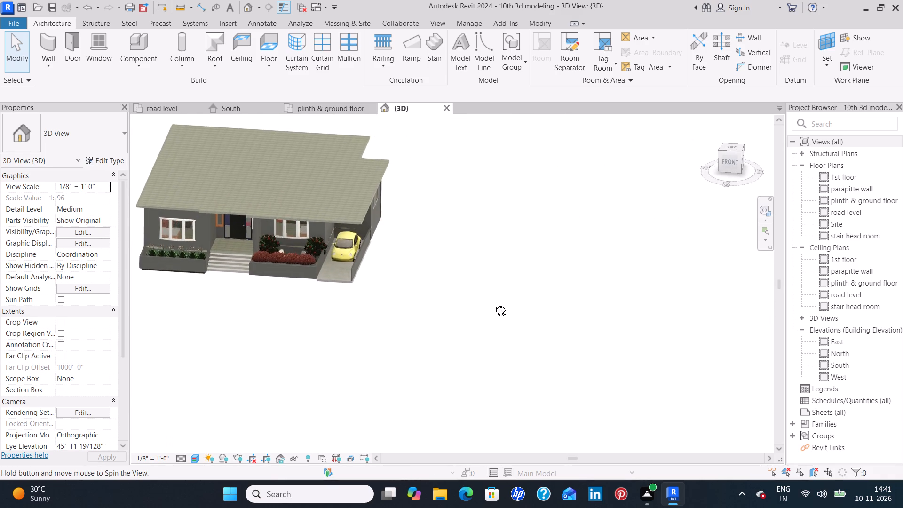
shift+middle_drag(494, 304, 506, 286)
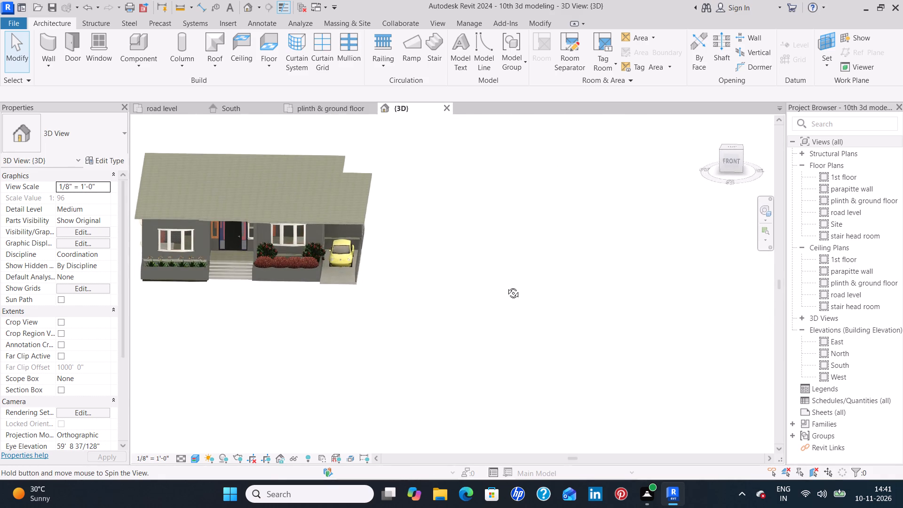
shift+middle_drag(506, 286, 495, 247)
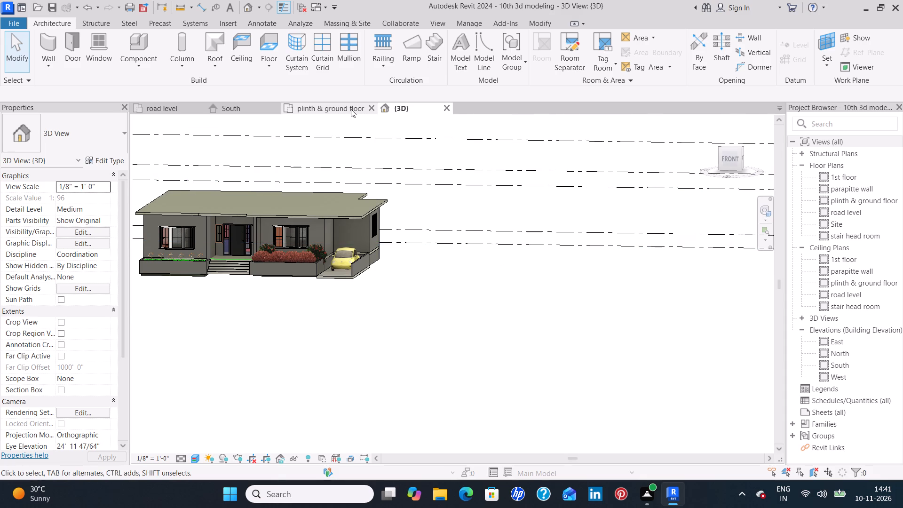
Move the car in the ground floor plan about 6'-6" toward the front edge of the car parking.
click(348, 109)
scroll(458, 295, down, 5)
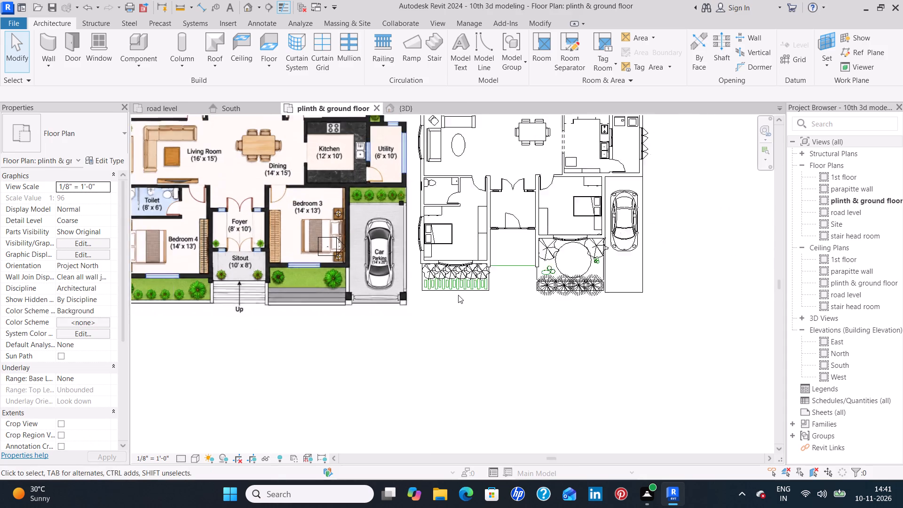
scroll(458, 295, down, 2)
middle_drag(625, 290, 522, 313)
scroll(625, 290, up, 1)
scroll(467, 284, up, 4)
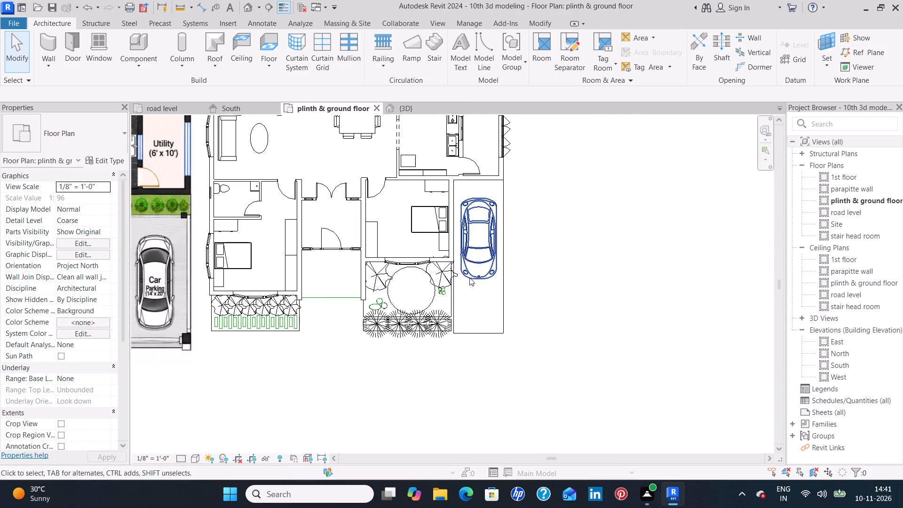
scroll(471, 276, up, 3)
middle_drag(483, 264, 478, 303)
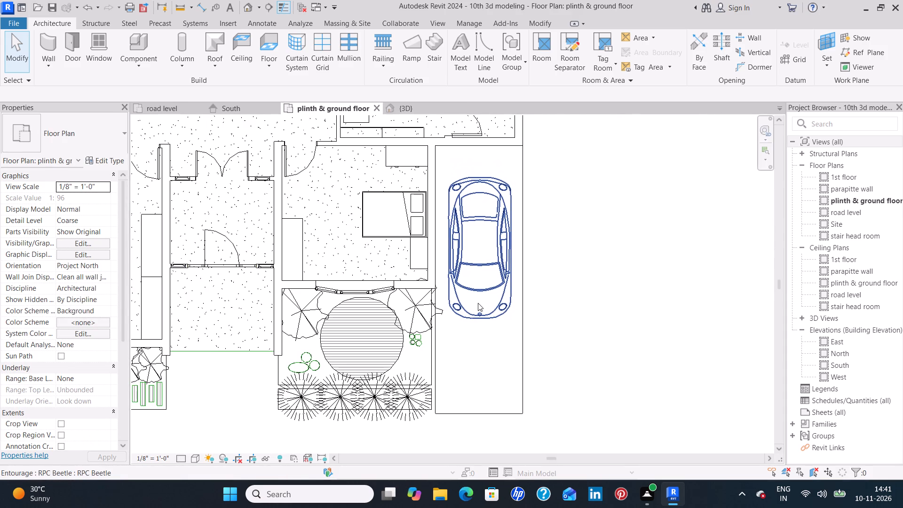
middle_drag(478, 301, 477, 296)
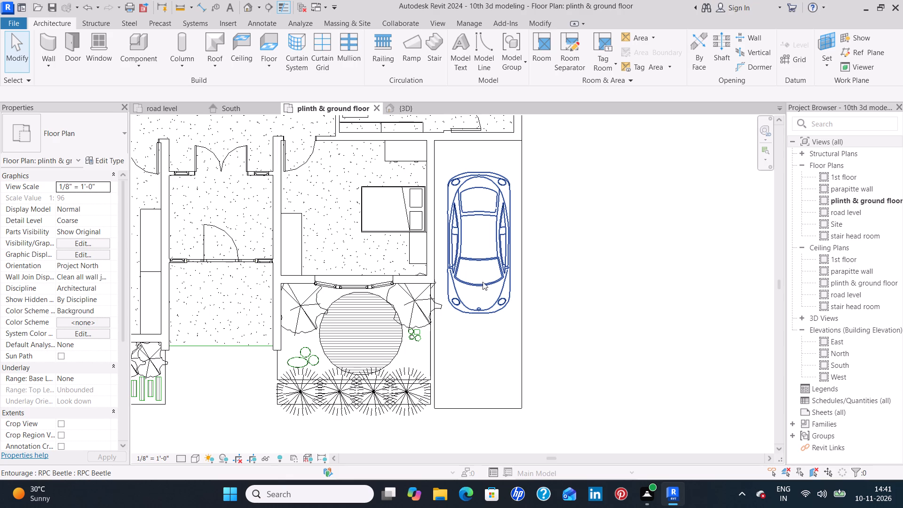
click(483, 276)
key(Down)
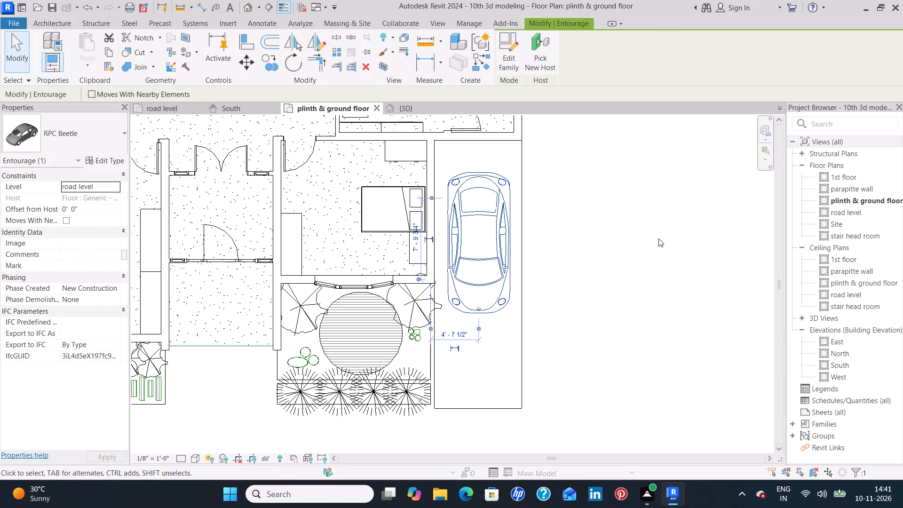
key(Down)
key(Down)
key(Down)
key(Down)
key(Down)
key(Down)
key(Down)
key(Down)
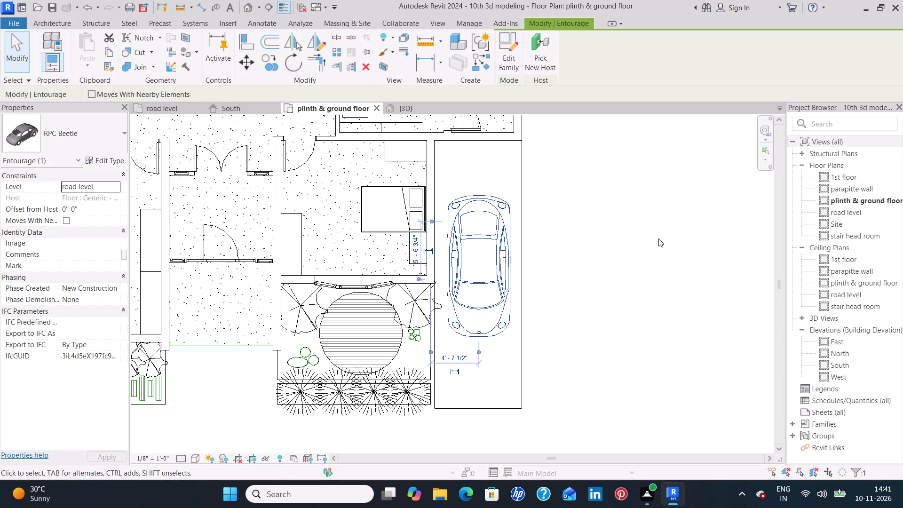
key(Down)
key(Down)
key(Down)
key(Down)
key(Down)
key(Down)
key(Down)
key(Down)
key(Down)
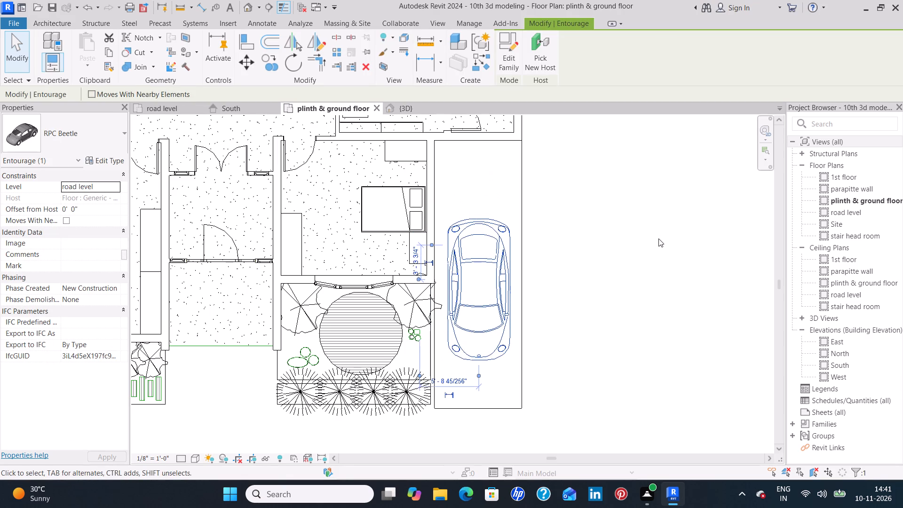
key(Down)
key(Down)
key(Down)
key(Down)
key(Down)
key(Down)
key(Down)
key(Down)
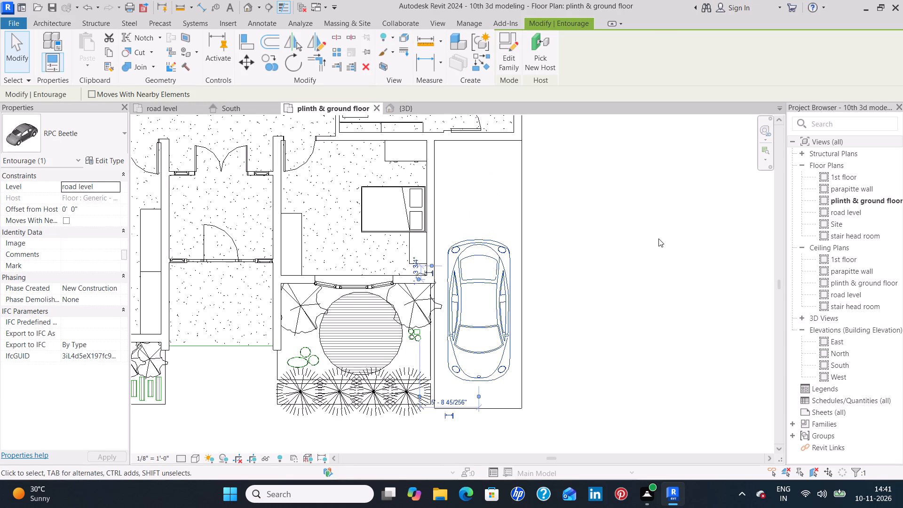
Nudge the car further forward in the ground floor plan until its front sits just inside the car parking's front edge.
key(Down)
key(Down)
key(Down)
key(Down)
key(Down)
key(Down)
key(Down)
key(Down)
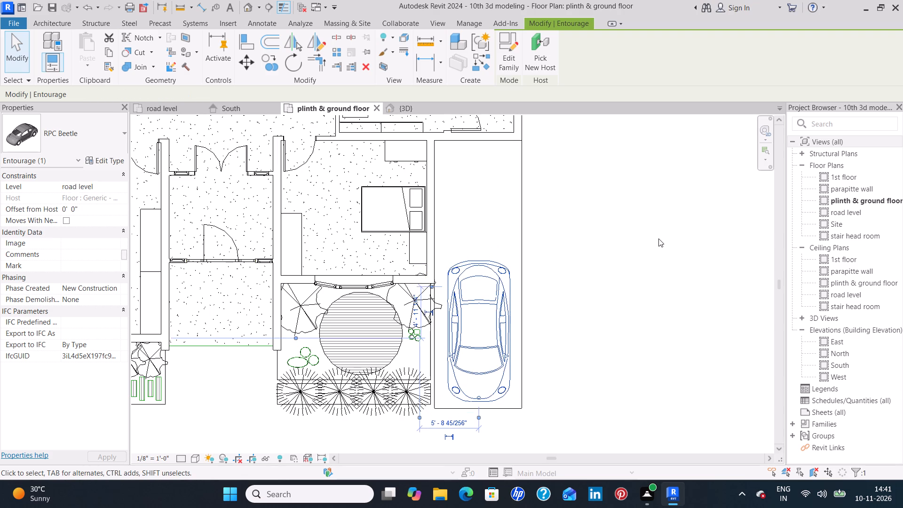
key(Down)
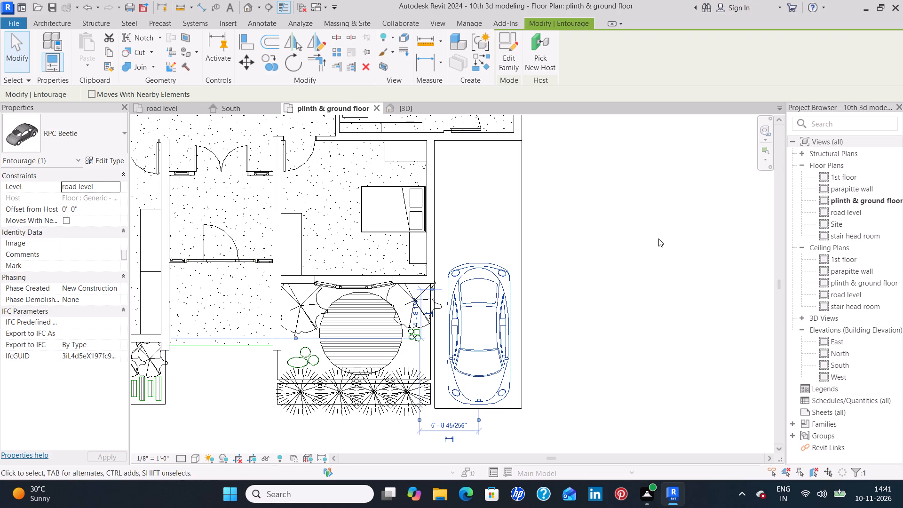
scroll(658, 238, up, 1)
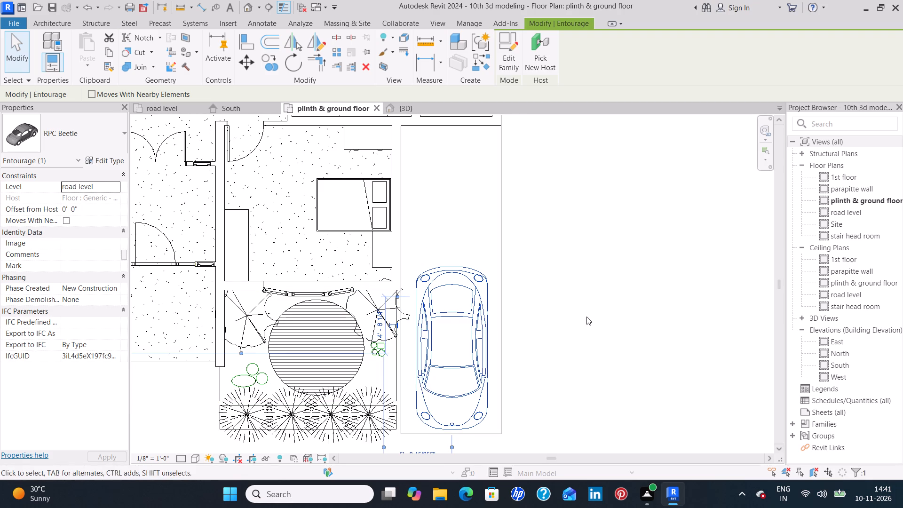
click(661, 345)
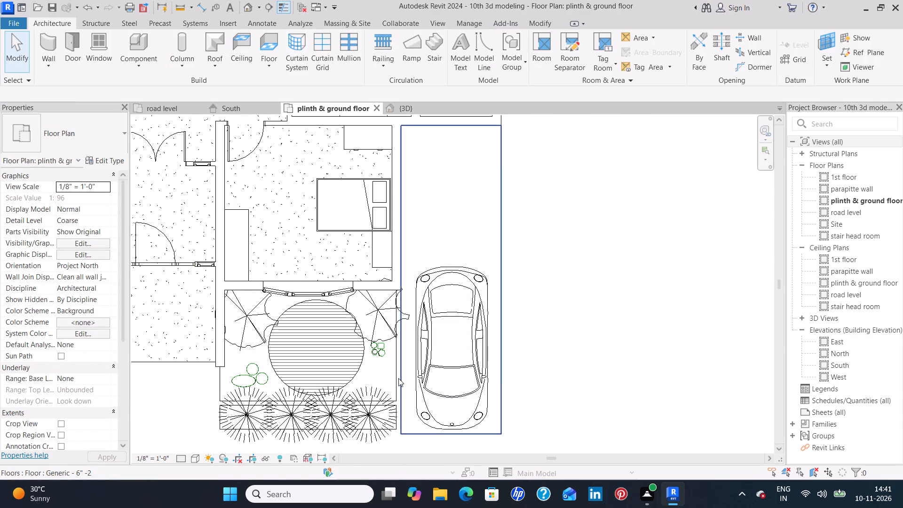
Select the low 4.5" wall between the front garden and the car parking in the 3D view.
scroll(398, 378, up, 7)
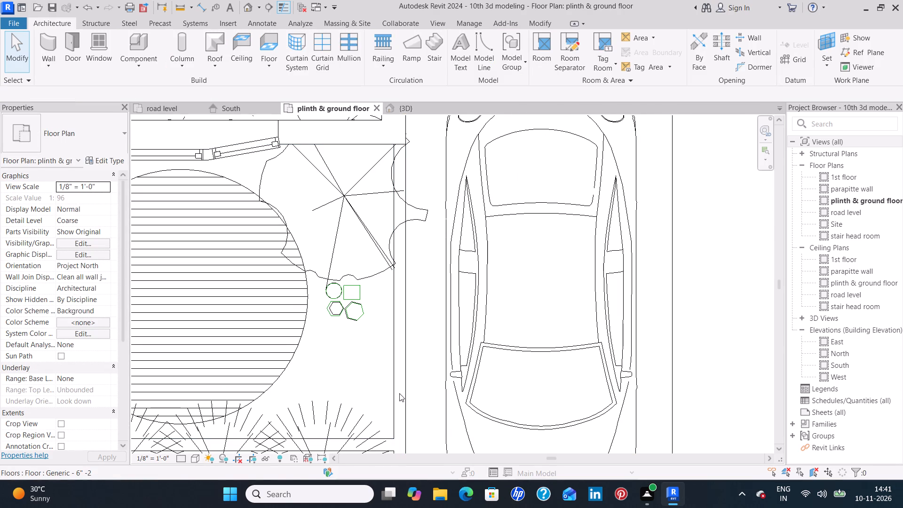
middle_drag(399, 393, 414, 270)
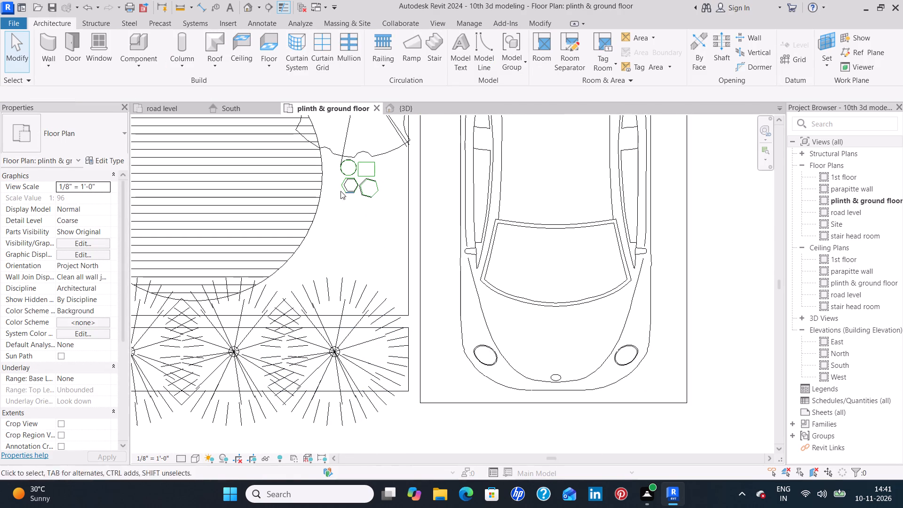
click(165, 105)
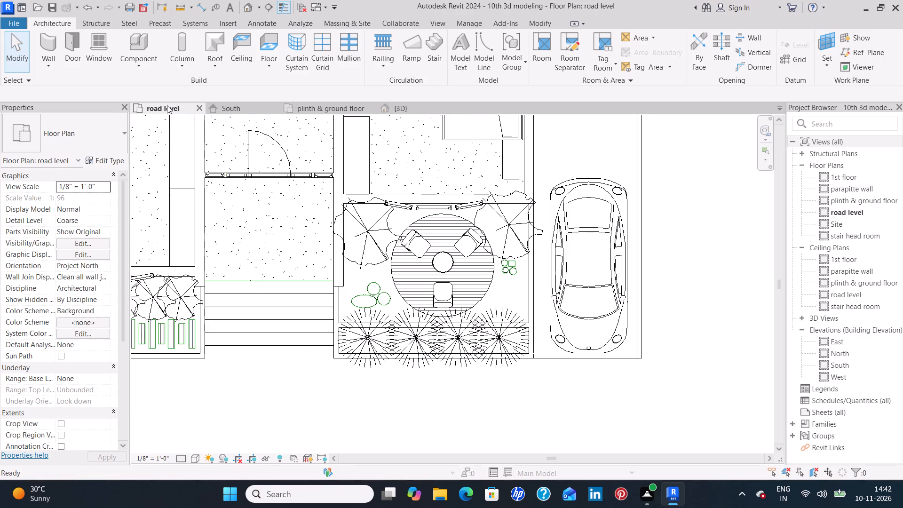
click(418, 110)
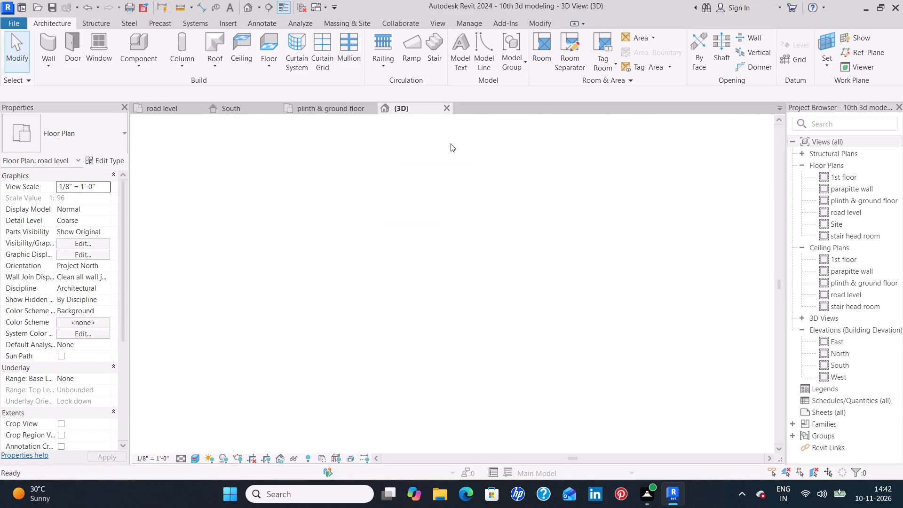
shift+middle_drag(313, 302, 354, 381)
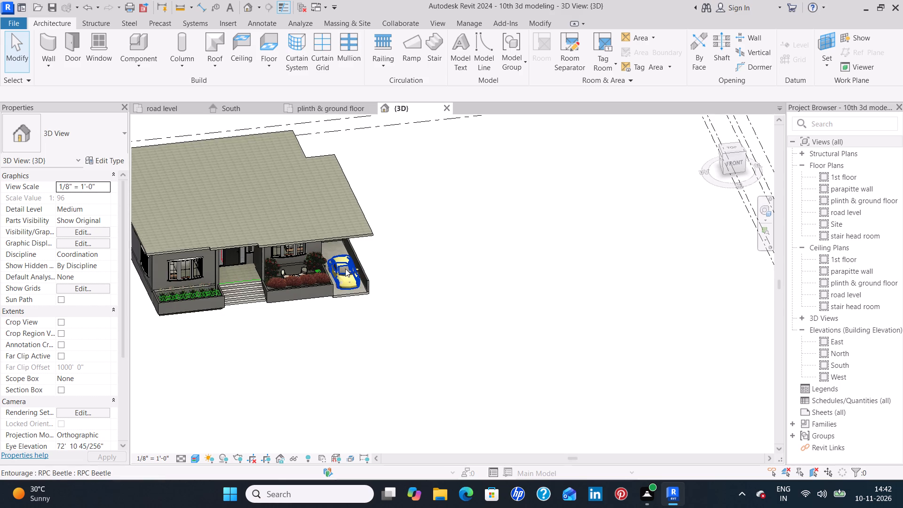
scroll(345, 268, up, 10)
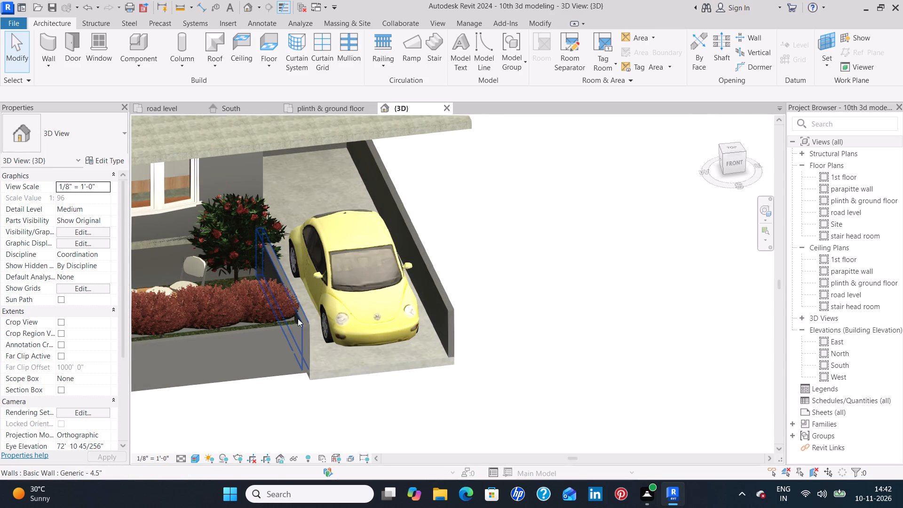
click(300, 318)
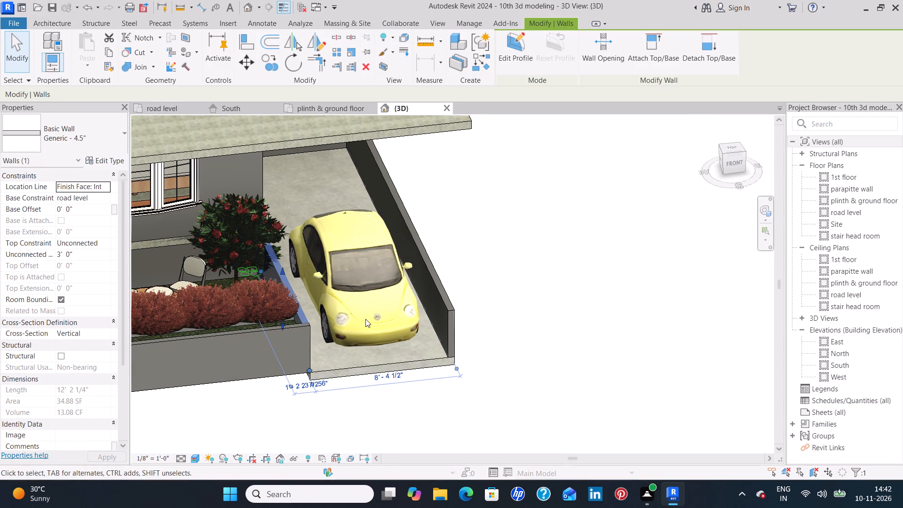
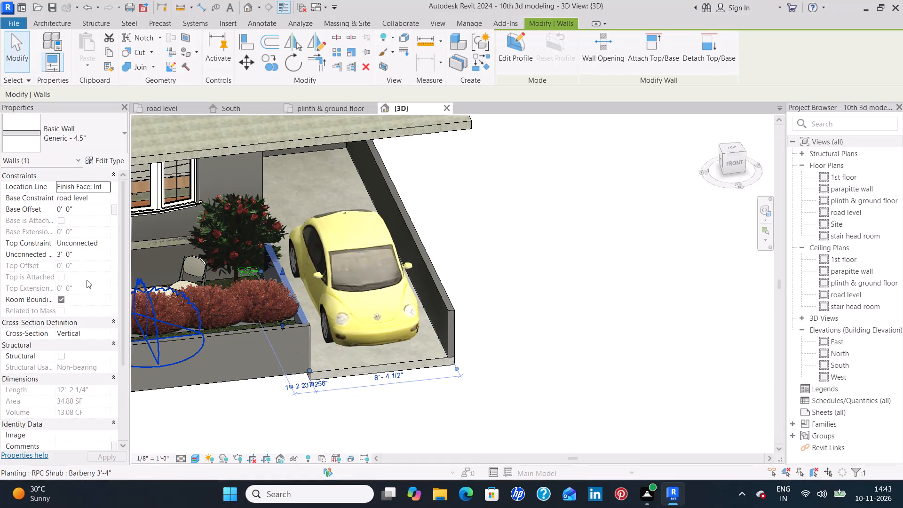
Set the unconnected height of the wall between the front garden and the car parking to 2'-0".
click(84, 252)
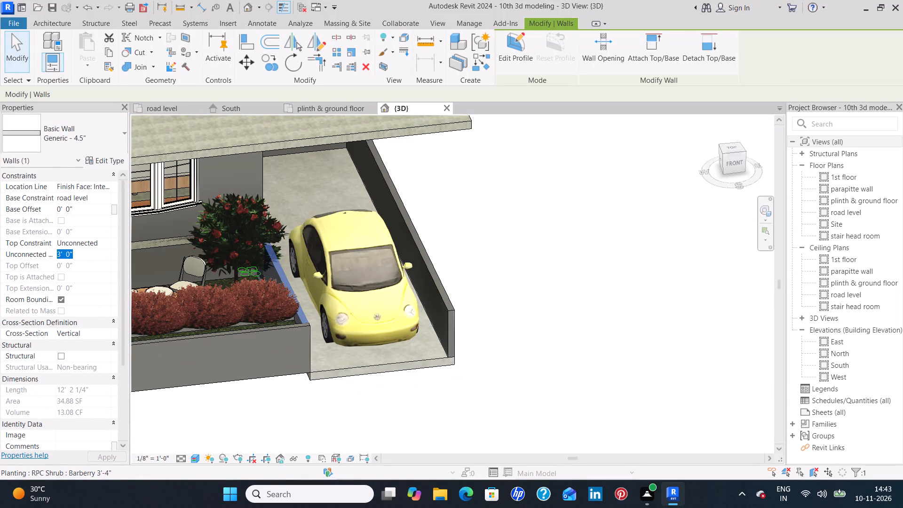
key(BackSpace)
text(2')
key(Return)
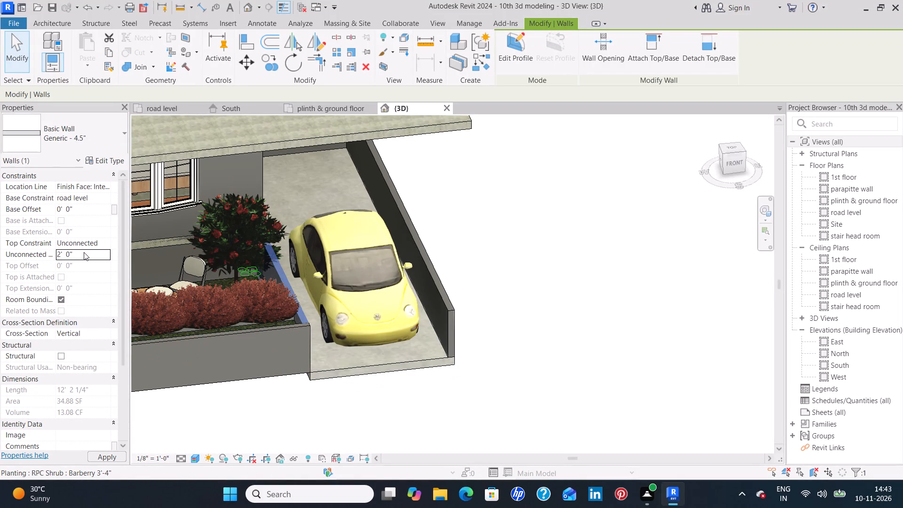
click(315, 192)
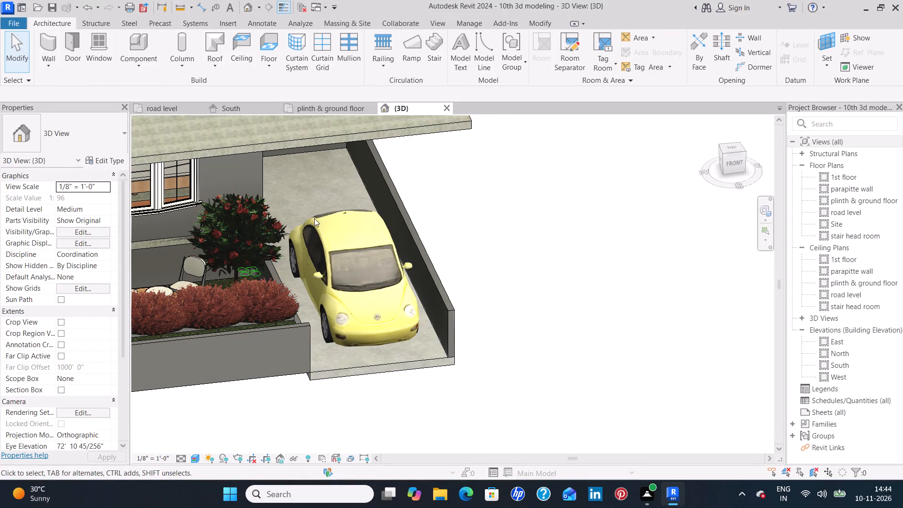
Examine the wall between the front garden and car parking in 3D, including where it meets the front boundary wall and planter.
shift+middle_drag(398, 358, 292, 344)
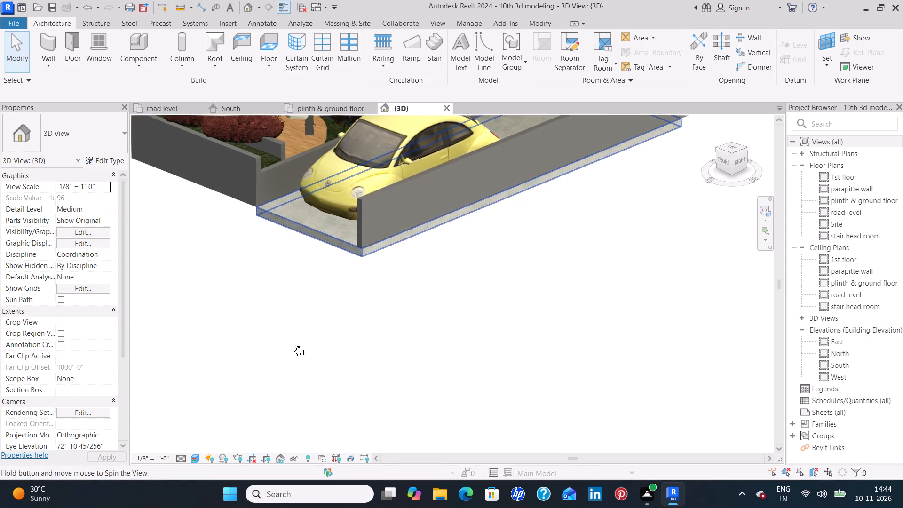
shift+middle_drag(292, 344, 334, 361)
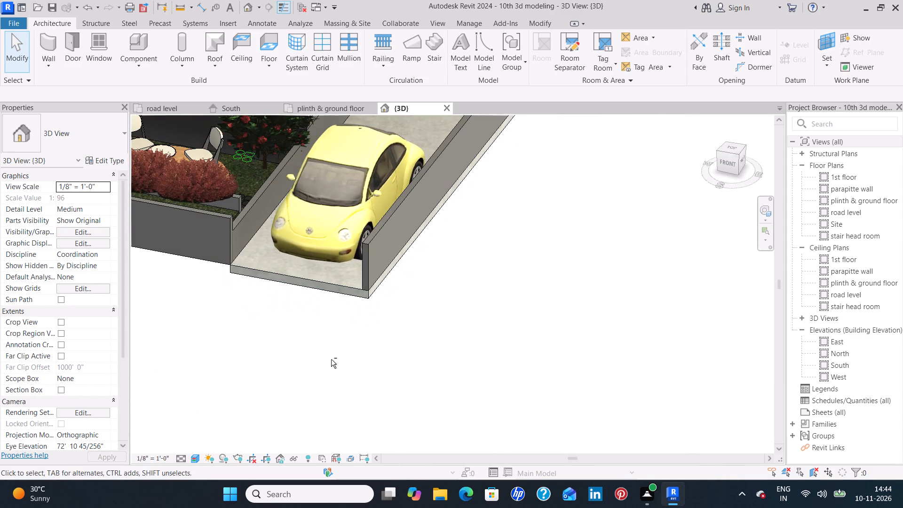
click(269, 188)
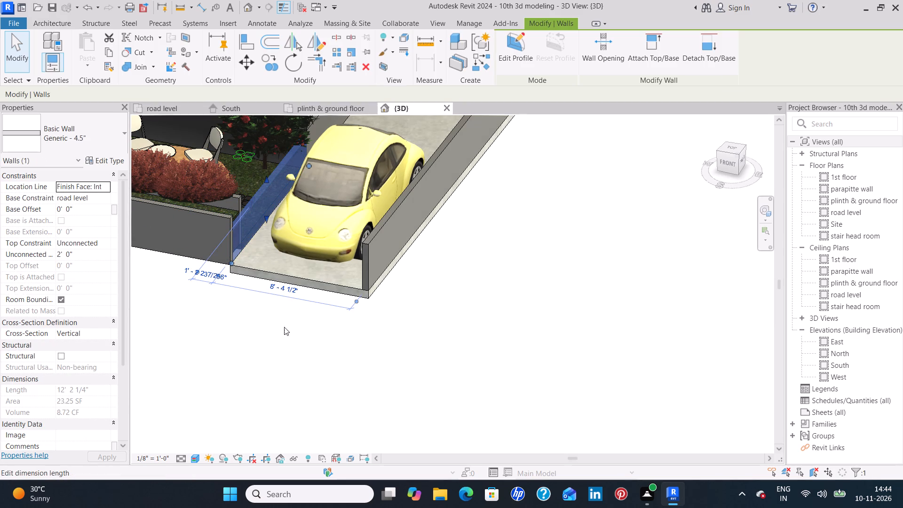
click(259, 358)
shift+middle_drag(428, 333, 394, 337)
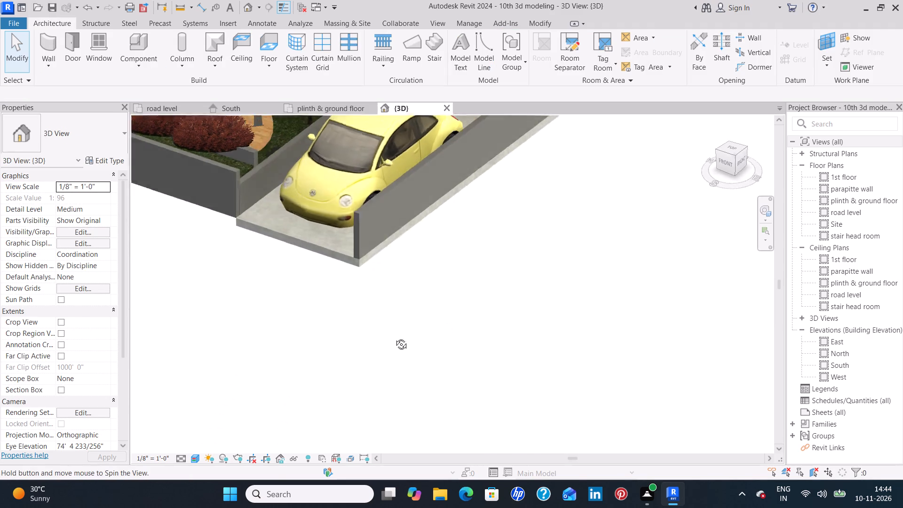
shift+middle_drag(394, 337, 317, 264)
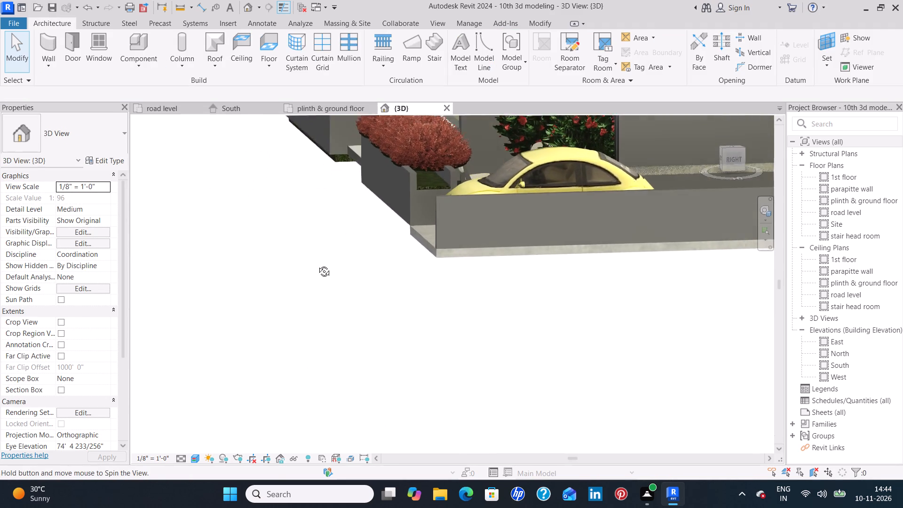
shift+middle_drag(317, 264, 394, 318)
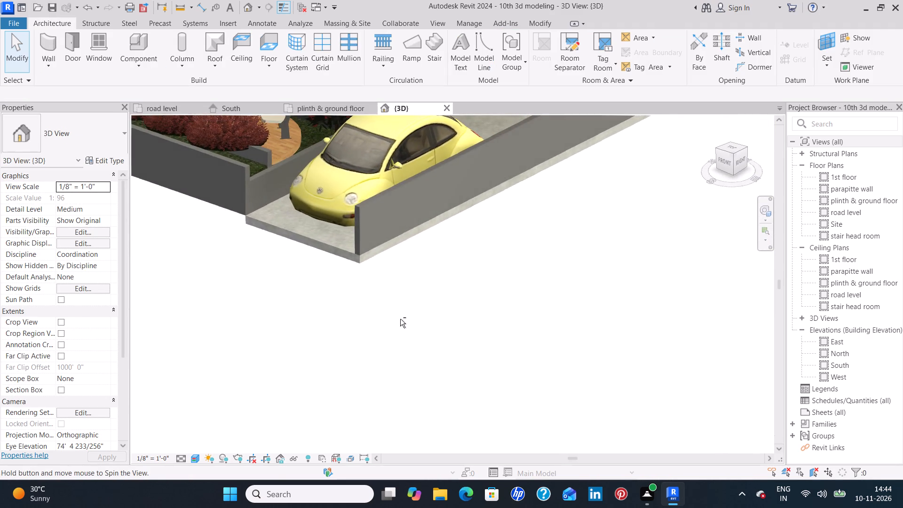
shift+middle_drag(437, 323, 485, 319)
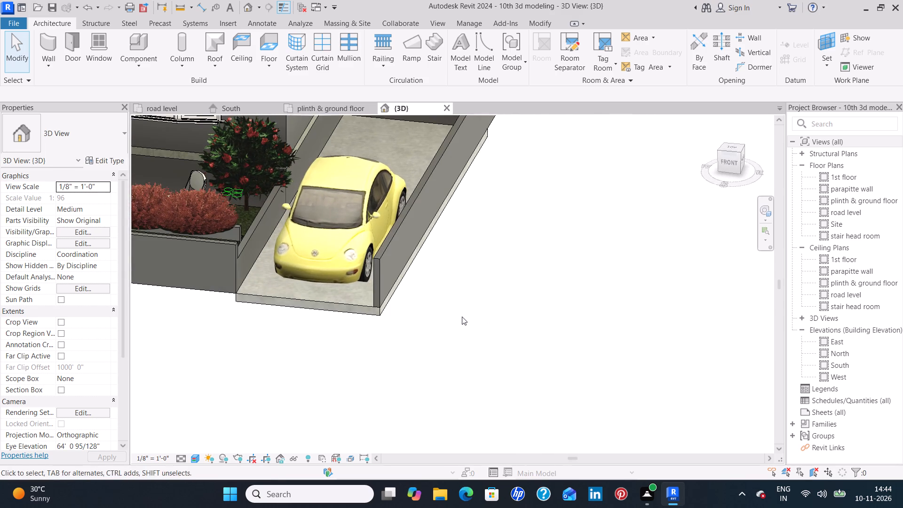
shift+middle_drag(462, 317, 493, 305)
shift+middle_drag(493, 305, 451, 330)
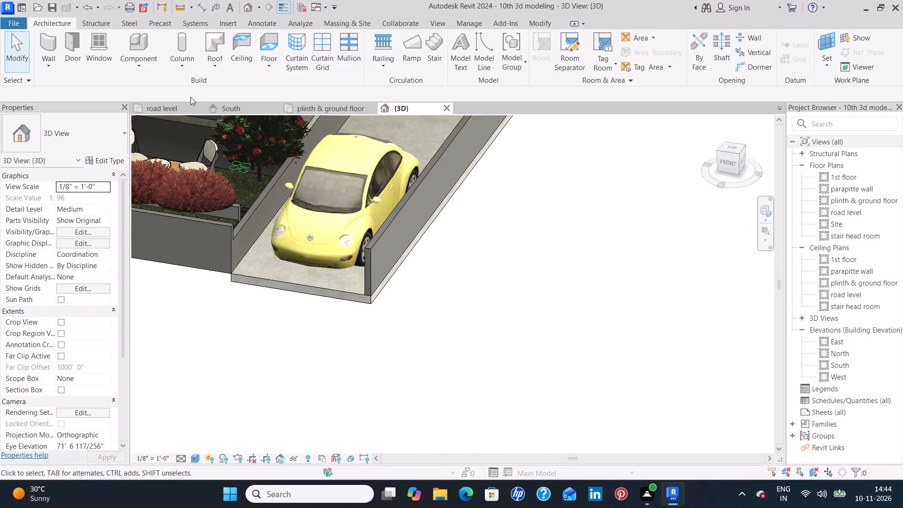
In the road level plan, split the garden–parking wall in line with the planter back wall's house-side face, about 2'-6 3/4" from its front end.
click(174, 108)
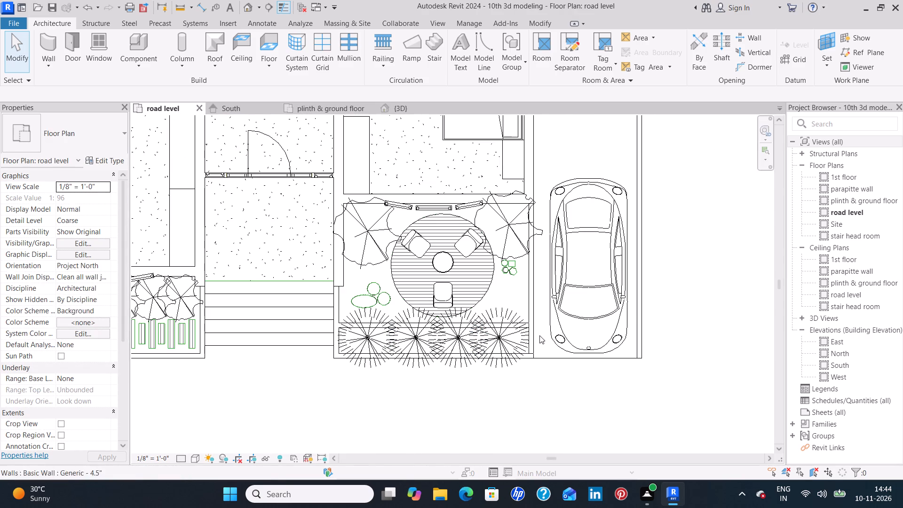
scroll(535, 328, up, 9)
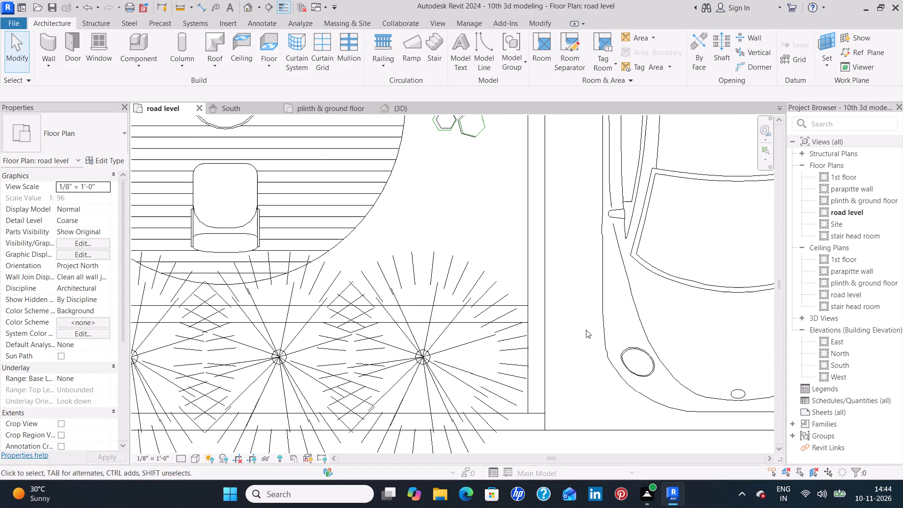
middle_drag(586, 330, 540, 225)
scroll(492, 224, up, 7)
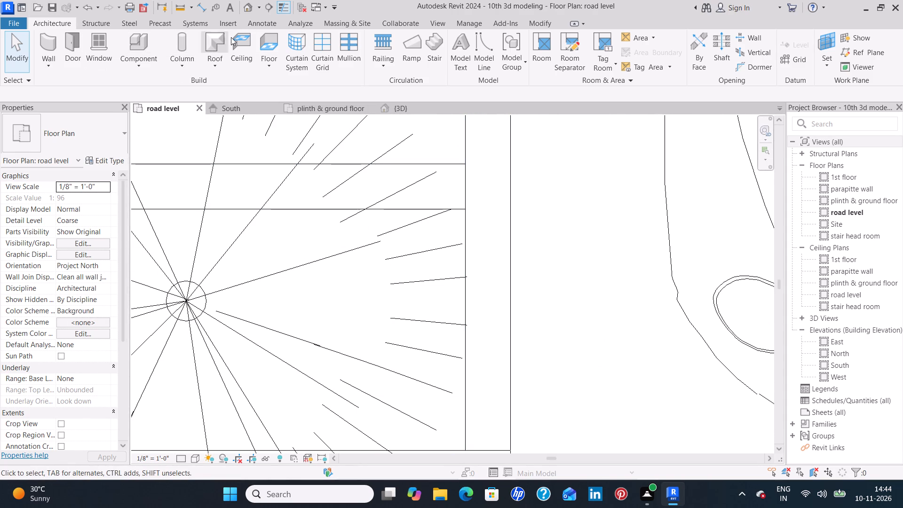
click(541, 21)
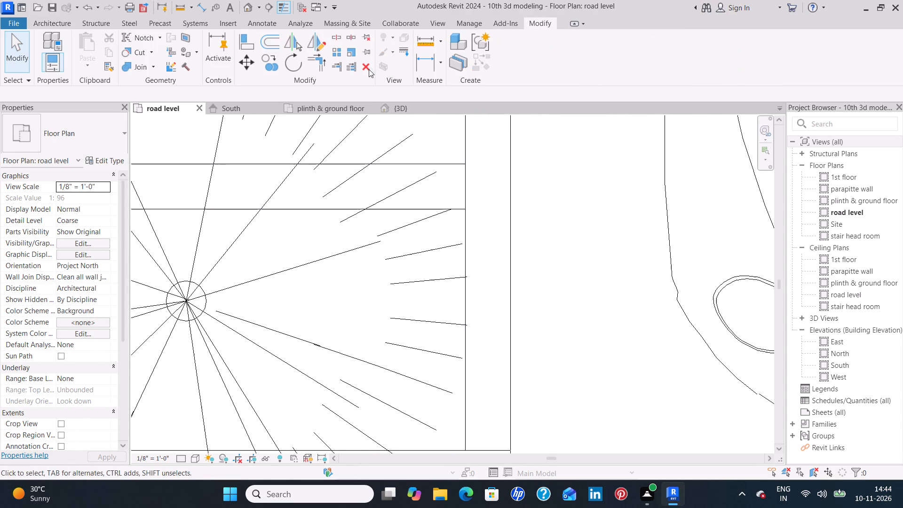
click(335, 33)
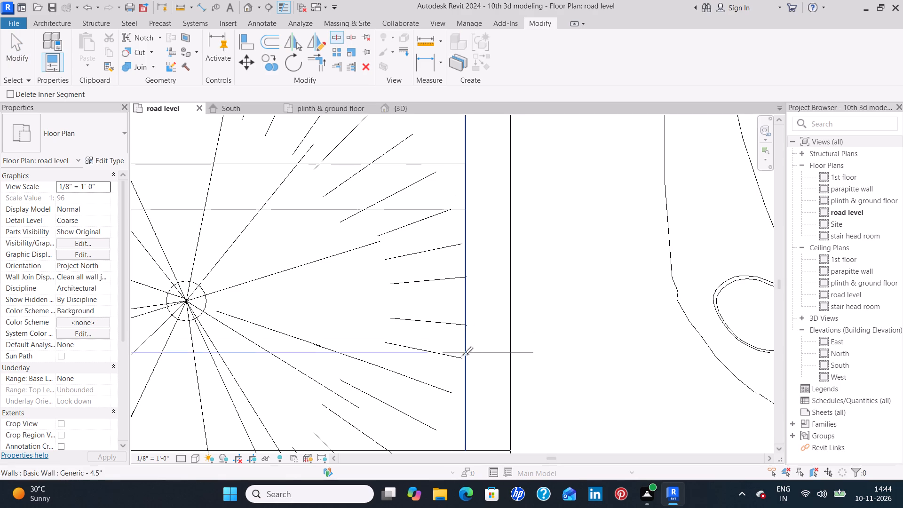
middle_drag(489, 384, 489, 197)
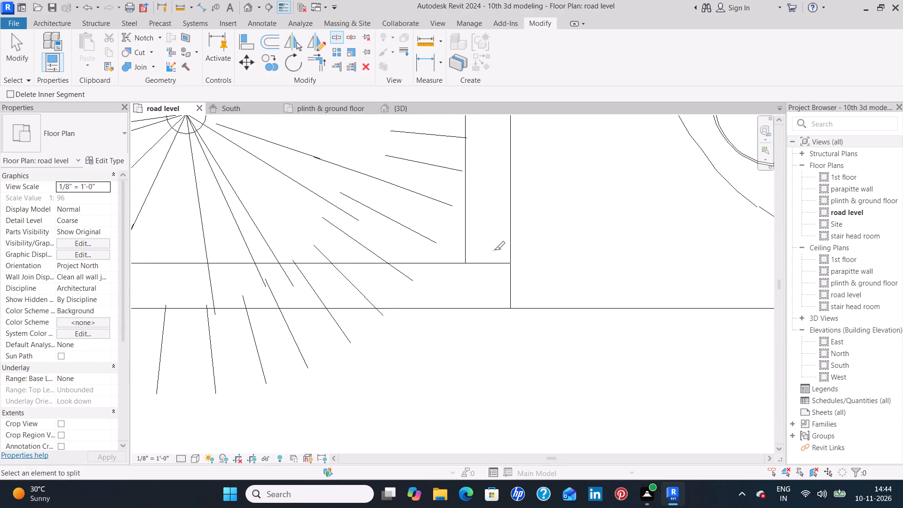
scroll(493, 249, down, 2)
middle_drag(489, 206, 497, 329)
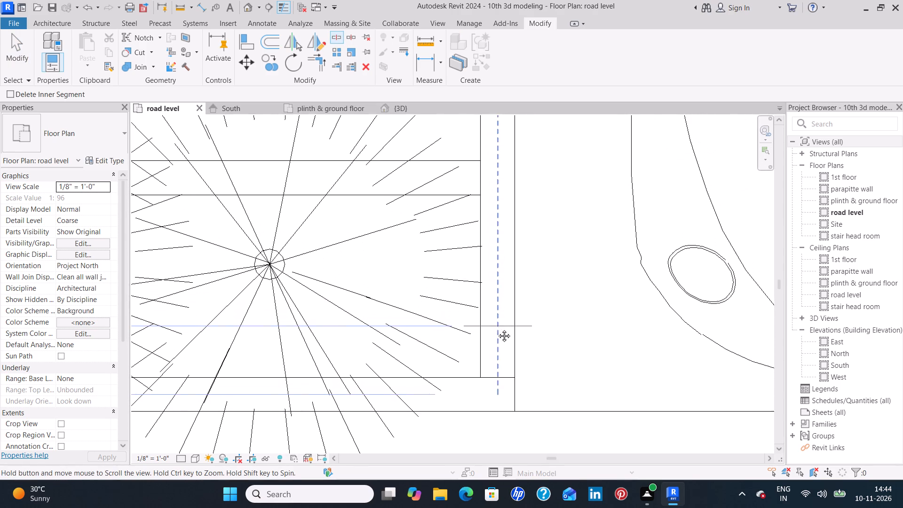
middle_drag(497, 329, 497, 331)
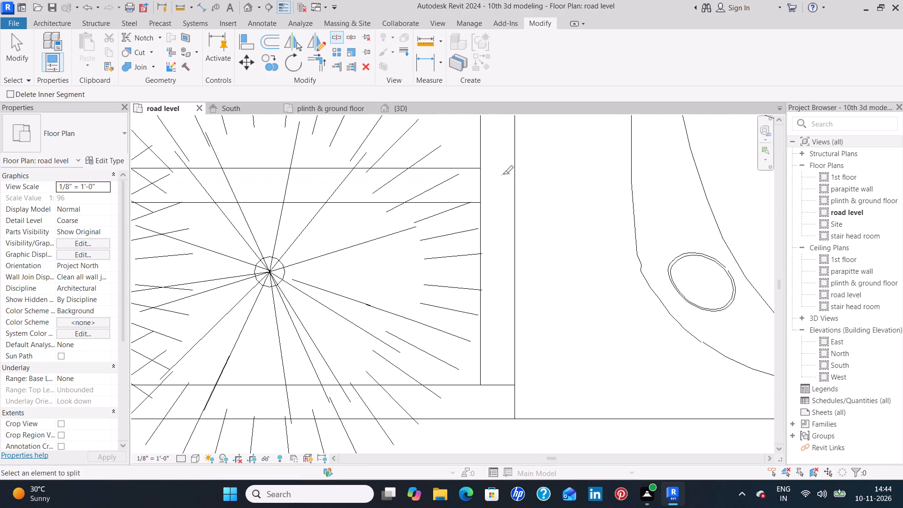
scroll(498, 172, up, 7)
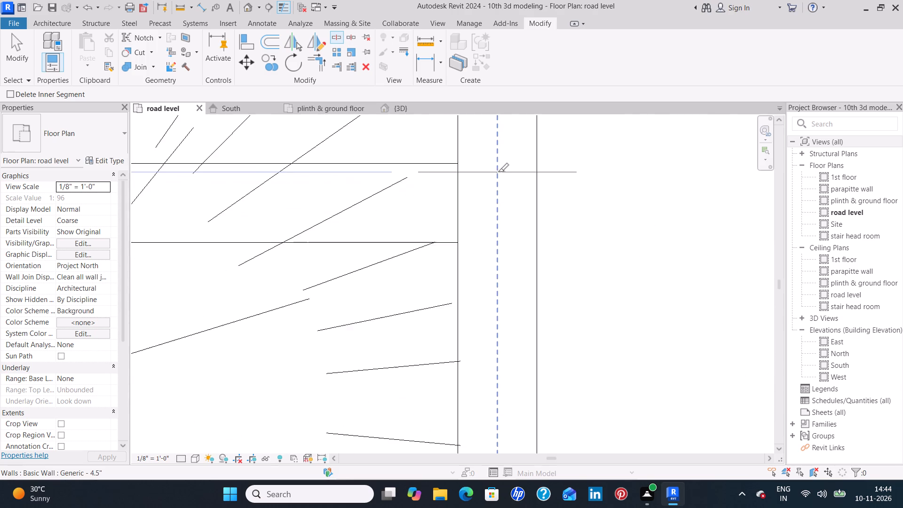
scroll(498, 172, up, 2)
click(499, 159)
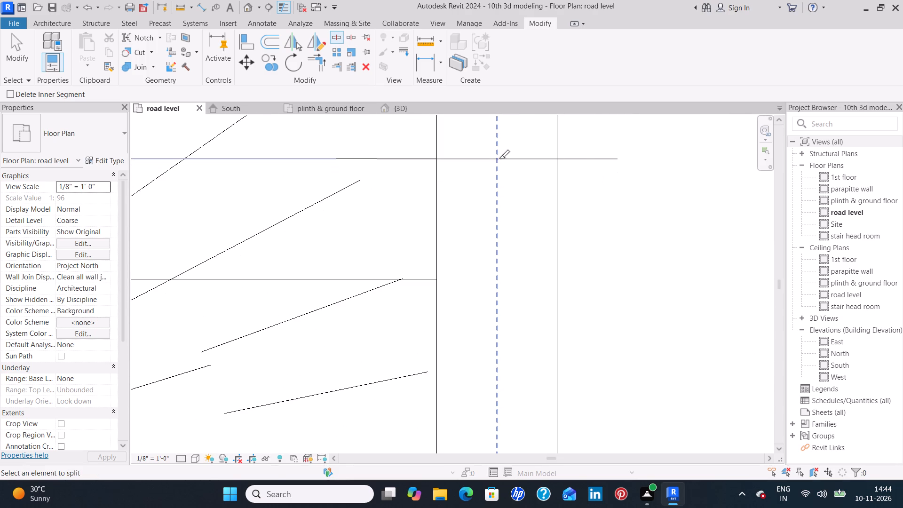
key(Escape)
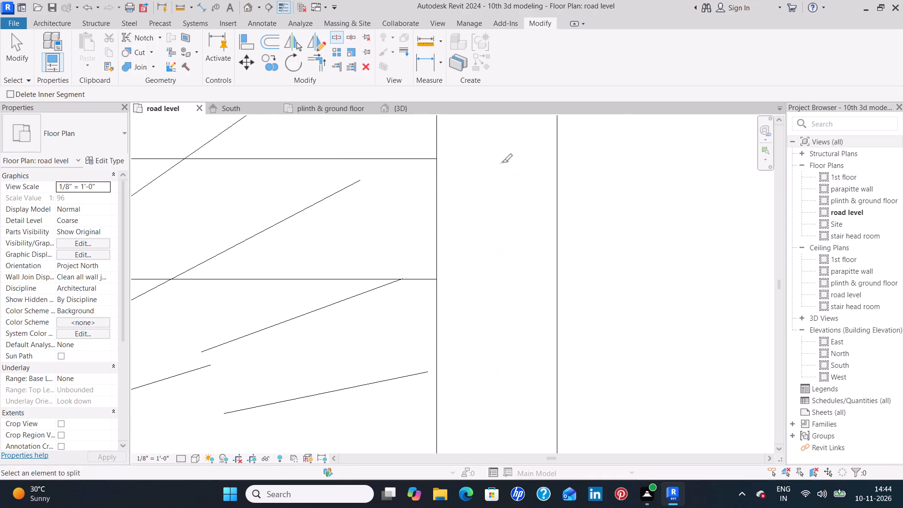
scroll(496, 168, up, 4)
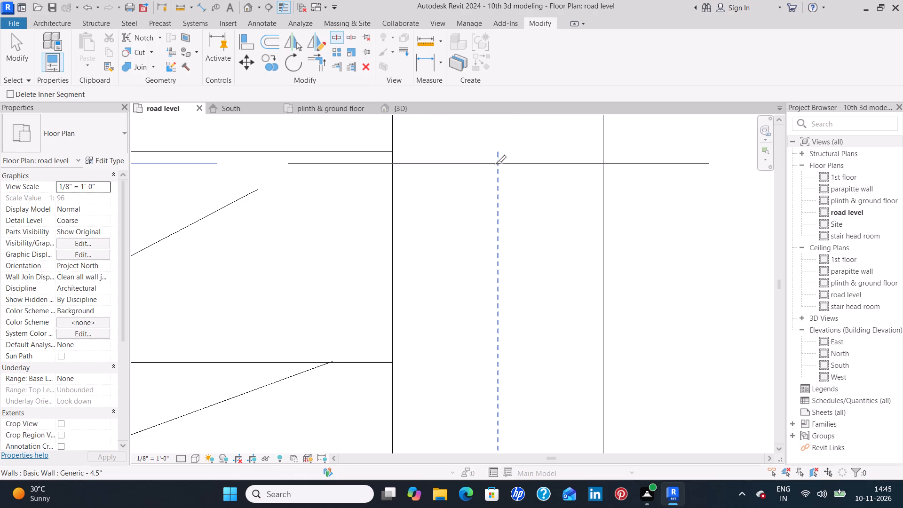
middle_drag(498, 157, 500, 222)
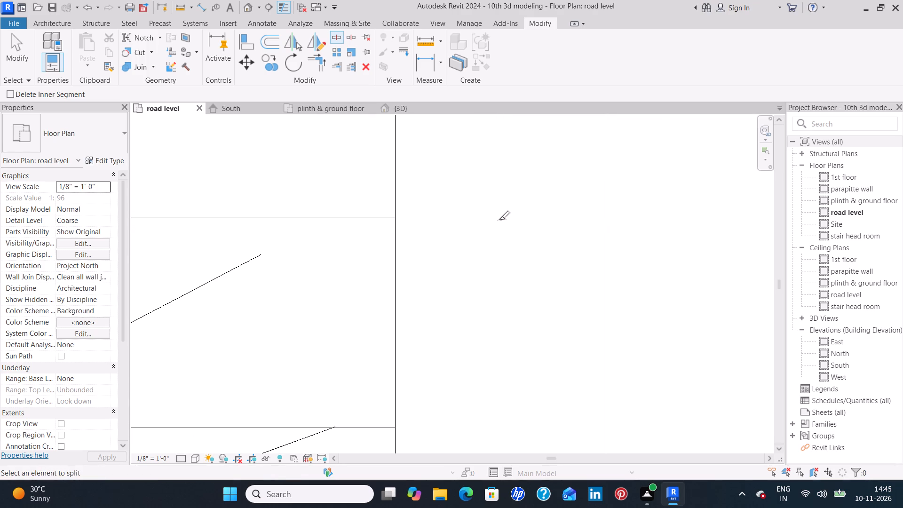
scroll(499, 220, up, 3)
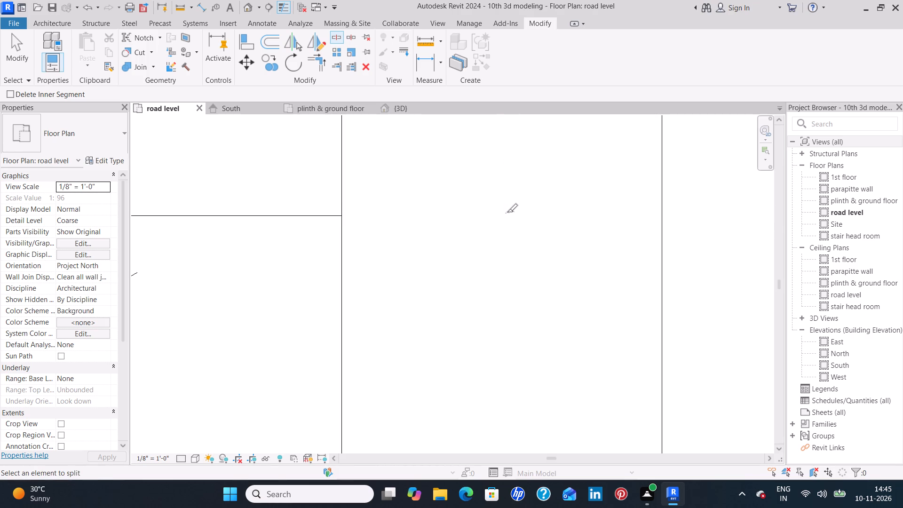
key(Escape)
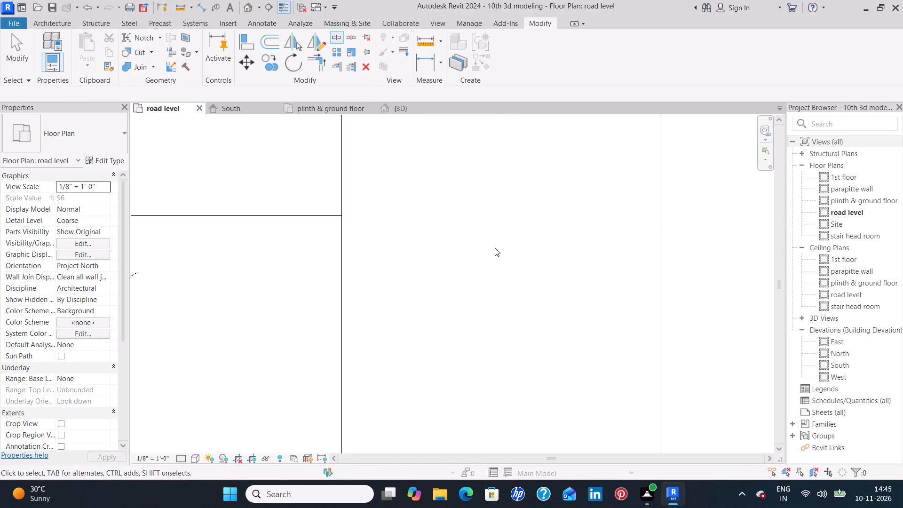
key(Escape)
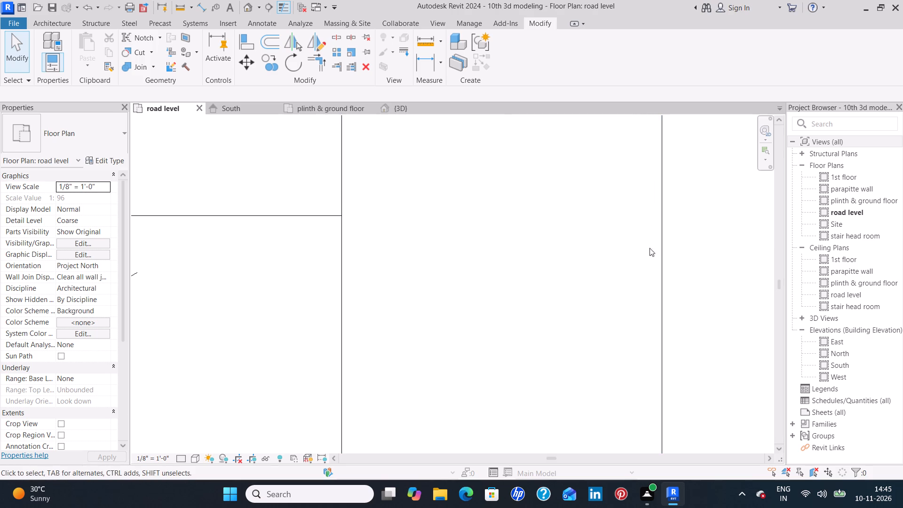
scroll(626, 249, down, 4)
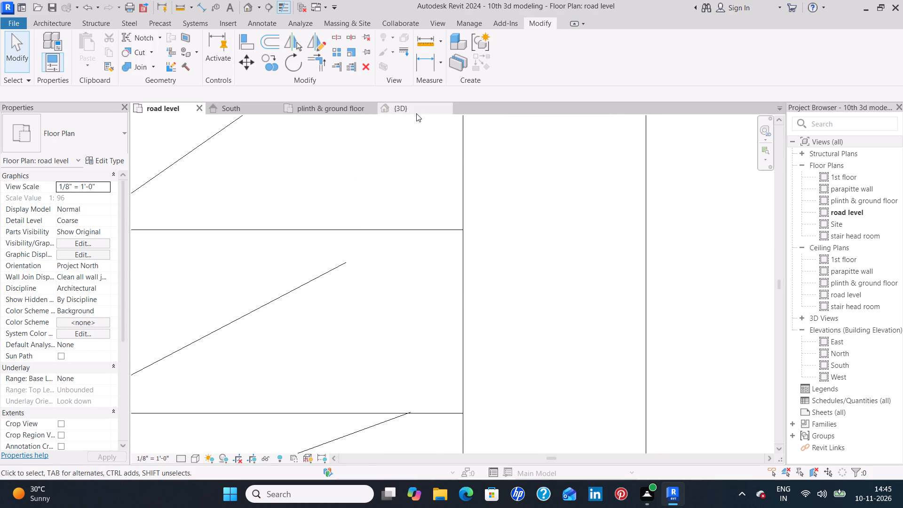
In the 3D view, set the unconnected height of the short front segment of the garden–parking wall to 3'-0".
click(418, 113)
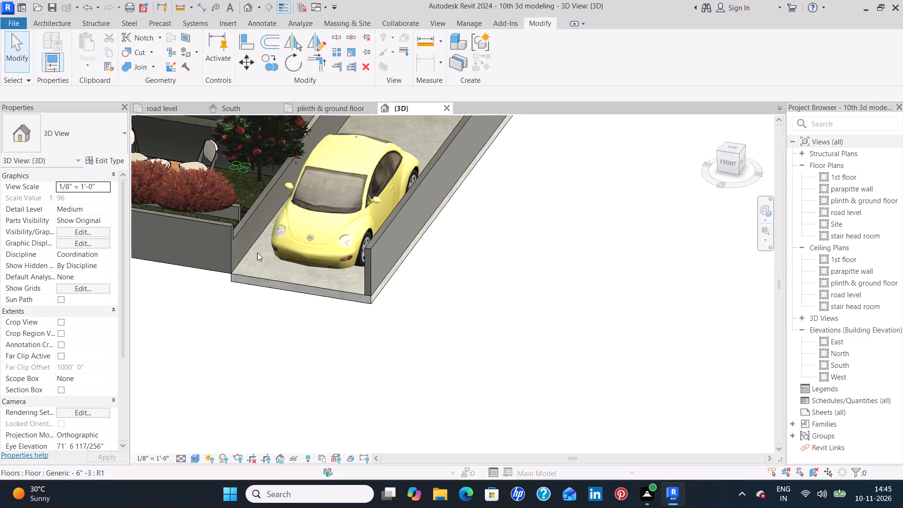
shift+middle_drag(276, 266, 238, 247)
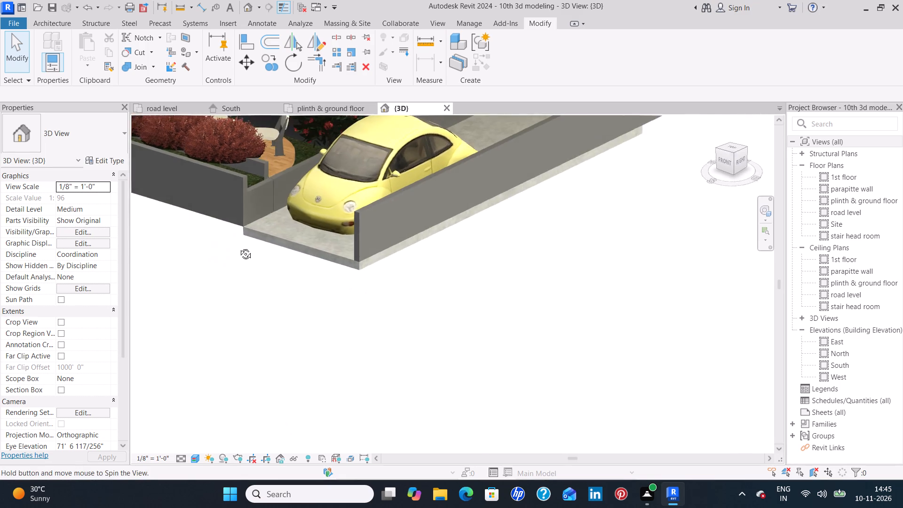
shift+middle_drag(238, 247, 234, 241)
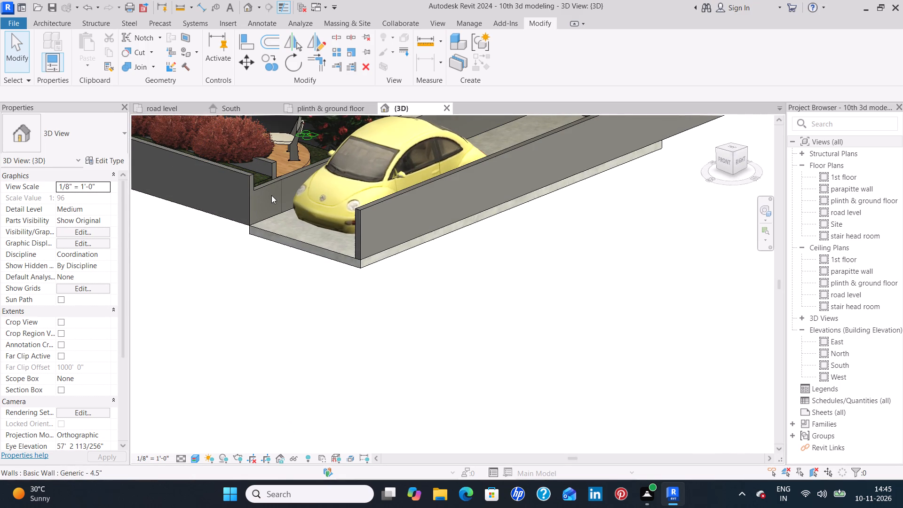
click(280, 191)
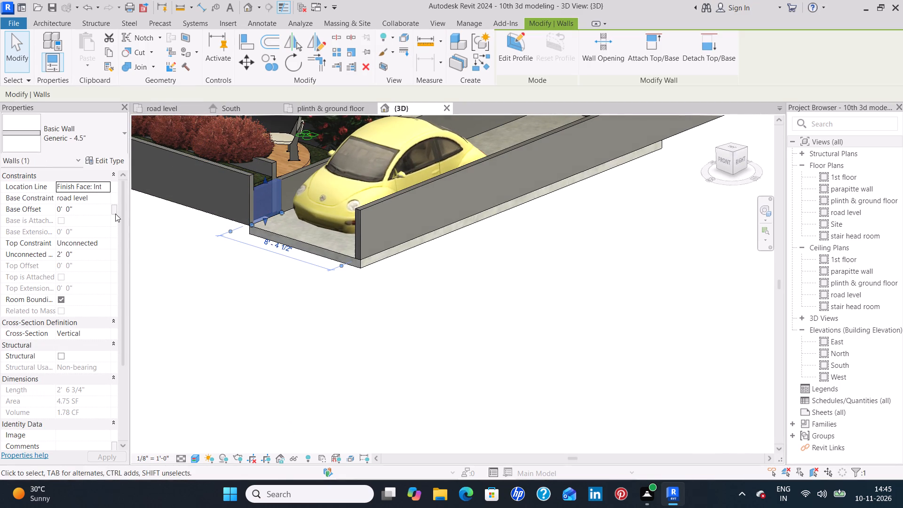
click(83, 255)
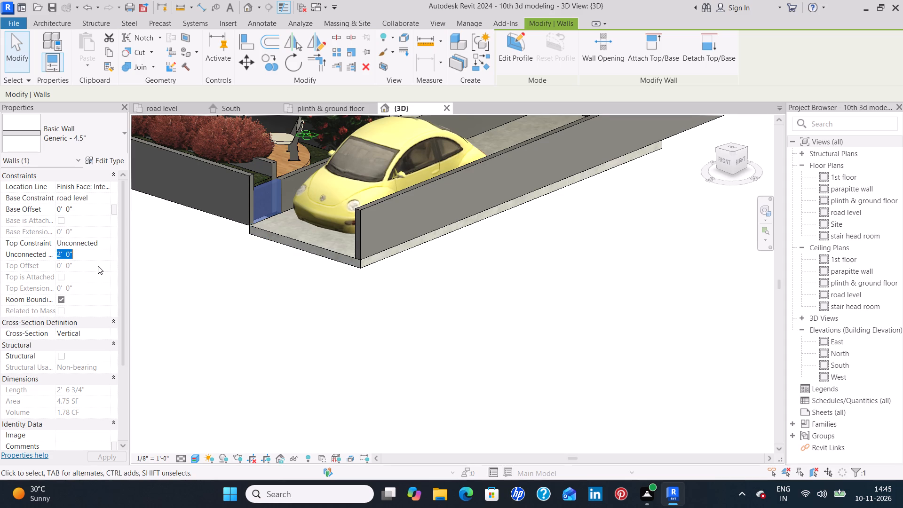
key(BackSpace)
text(3')
key(Return)
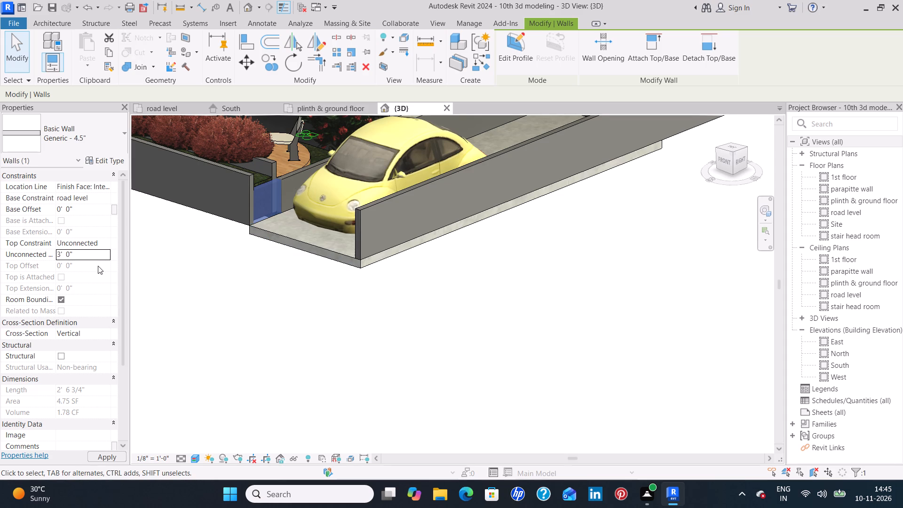
click(164, 281)
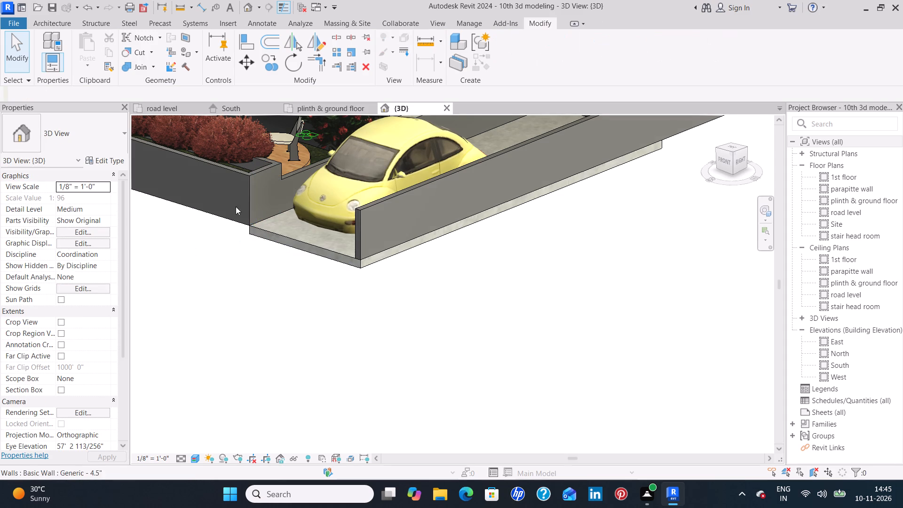
Set the unconnected height of the longer rear segment of the garden–parking wall to 1'-0".
click(295, 175)
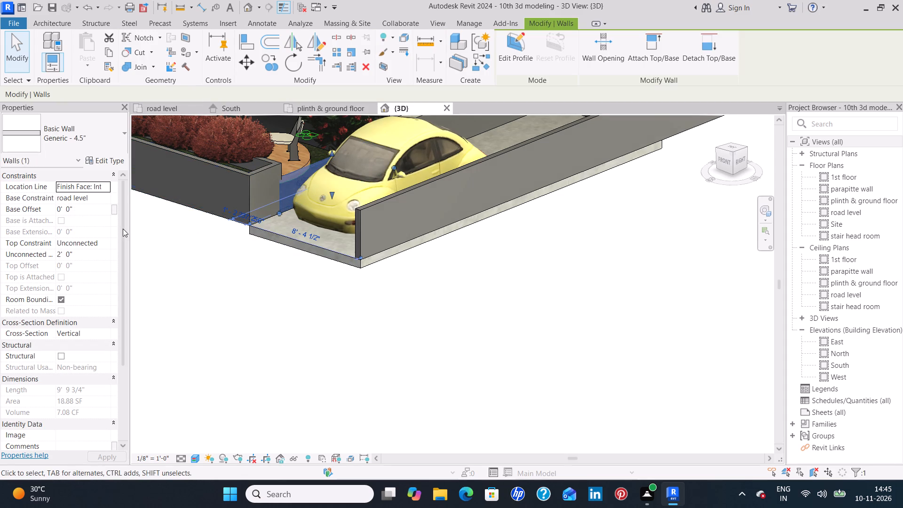
click(87, 253)
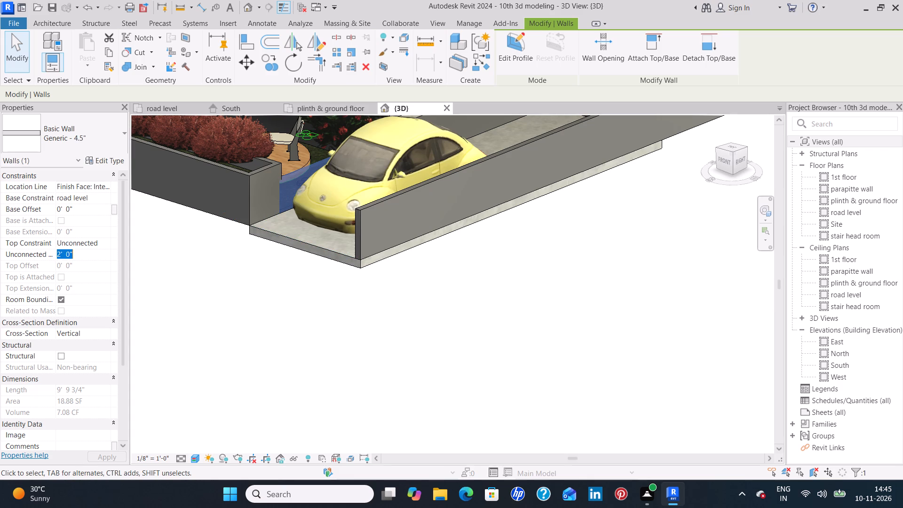
key(BackSpace)
text(1')
key(Return)
click(160, 258)
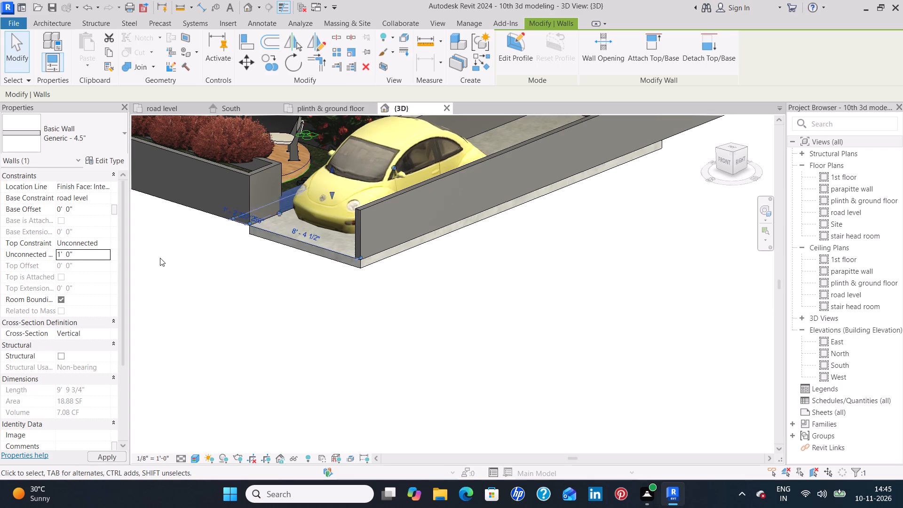
Examine the stepped garden–parking wall beside the car and planter in the 3D view.
shift+middle_drag(183, 310, 184, 313)
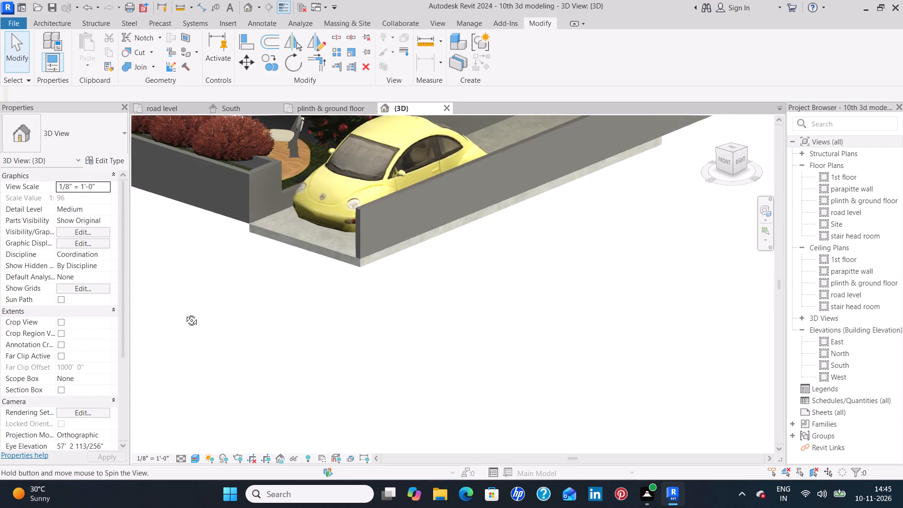
shift+middle_drag(184, 313, 210, 341)
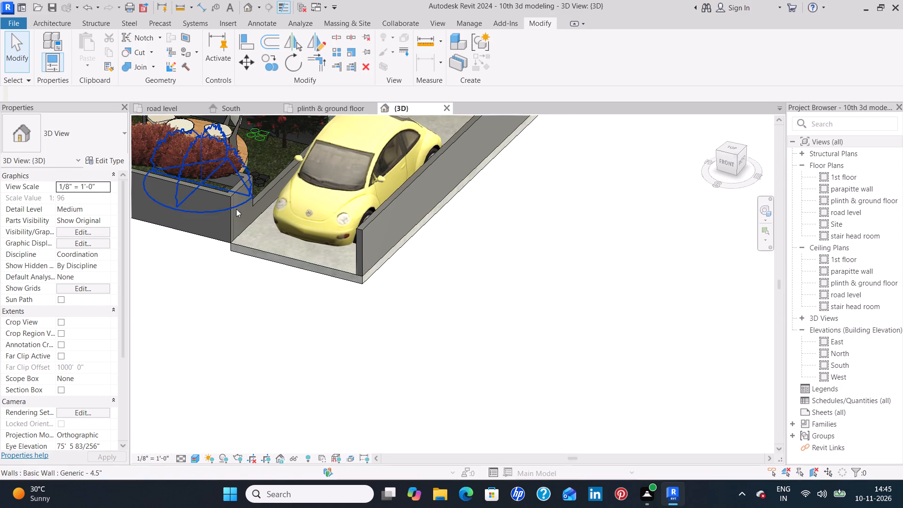
middle_drag(289, 160, 294, 294)
scroll(274, 323, up, 3)
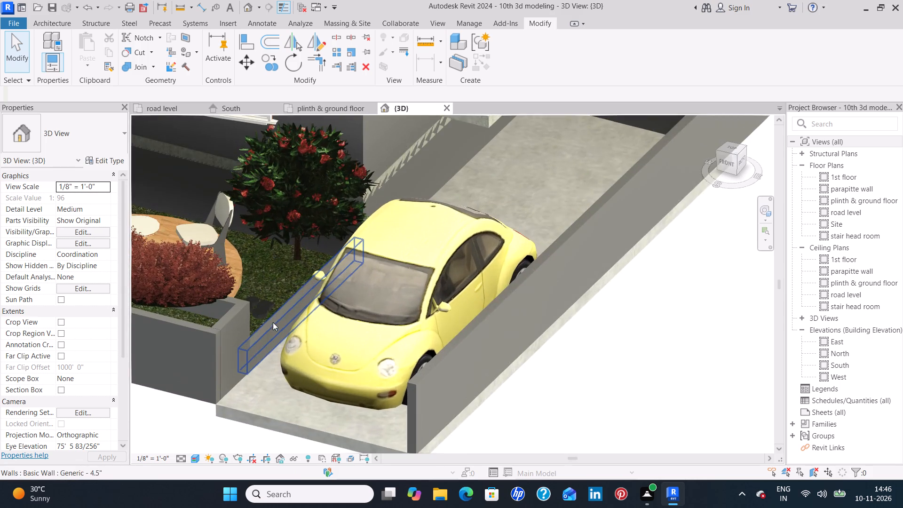
scroll(269, 317, up, 3)
middle_drag(267, 292, 284, 288)
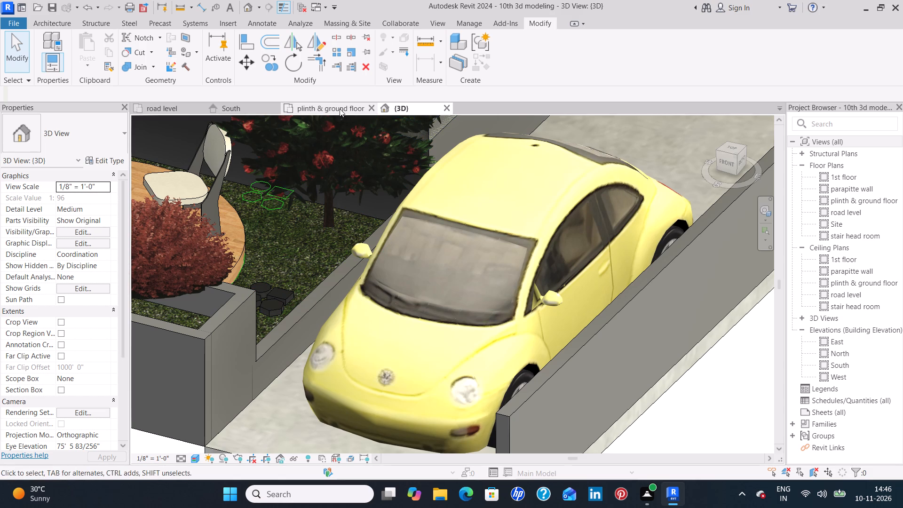
scroll(404, 167, down, 8)
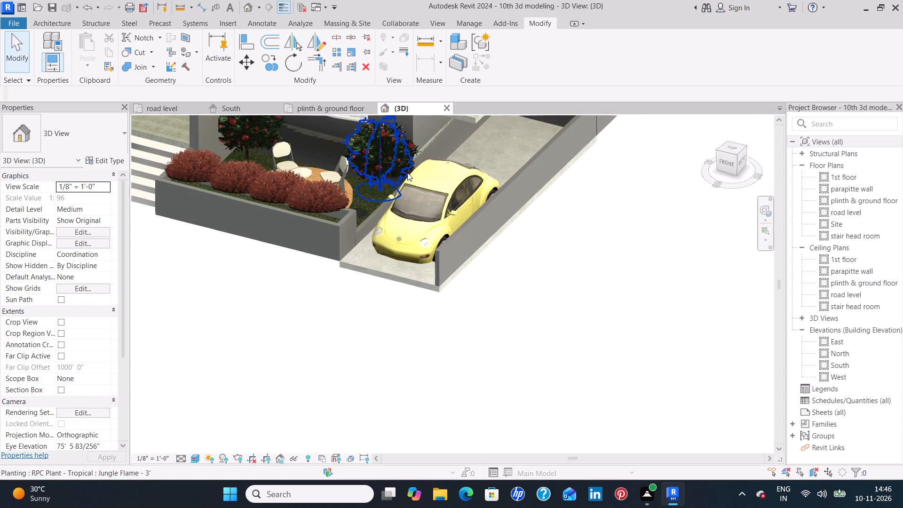
Delete the 1st floor slab projecting over the front garden and car parking.
middle_drag(453, 157, 432, 263)
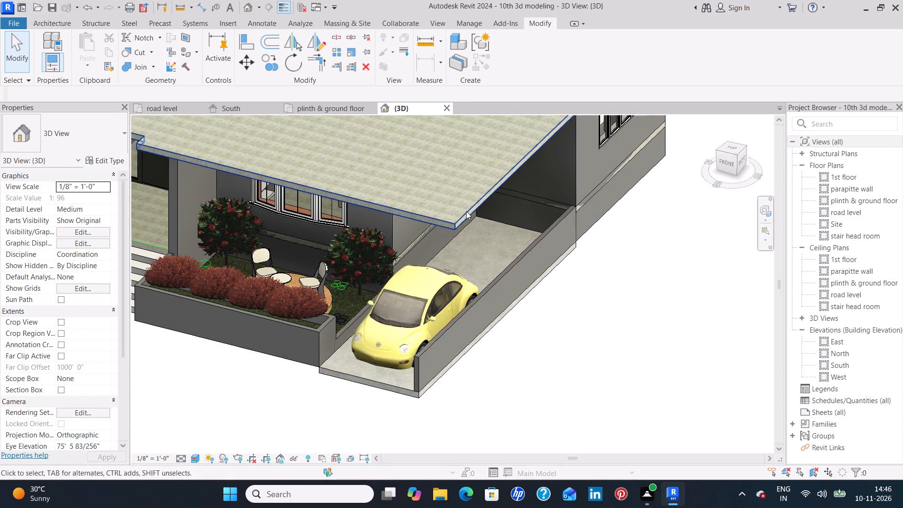
click(466, 211)
key(Delete)
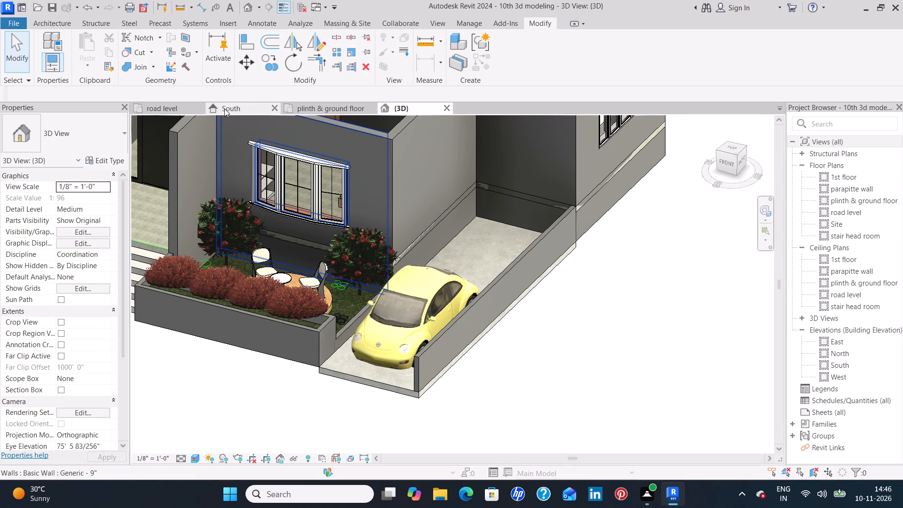
In the road level plan, inspect the parking strip from the planter corner to the open area behind the car.
click(163, 108)
scroll(454, 271, down, 9)
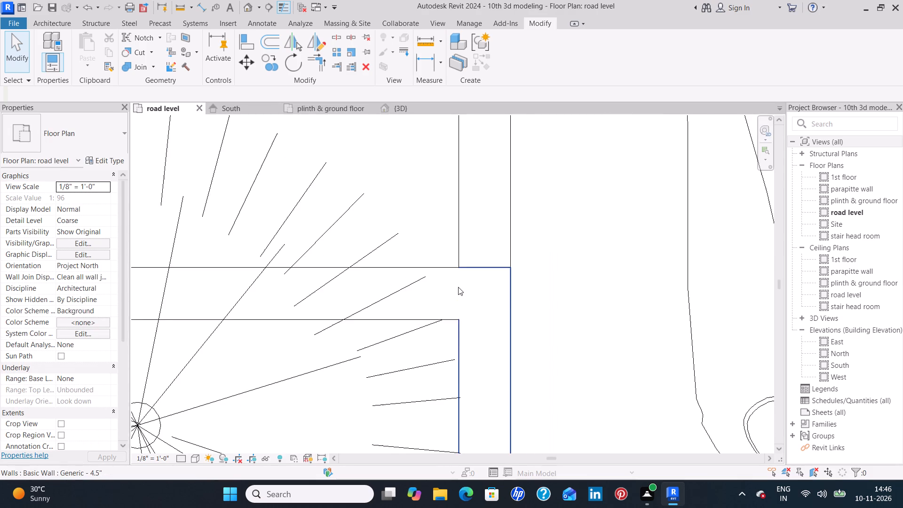
scroll(458, 287, down, 10)
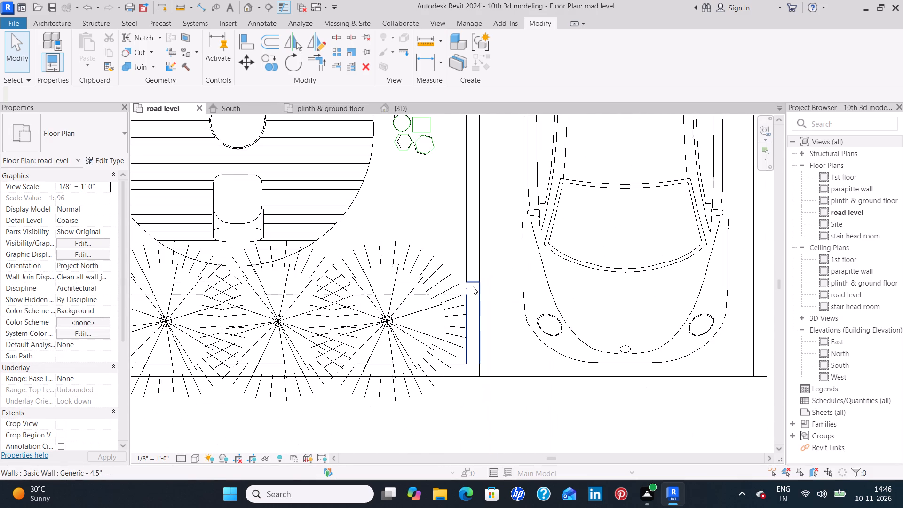
middle_drag(486, 277, 395, 312)
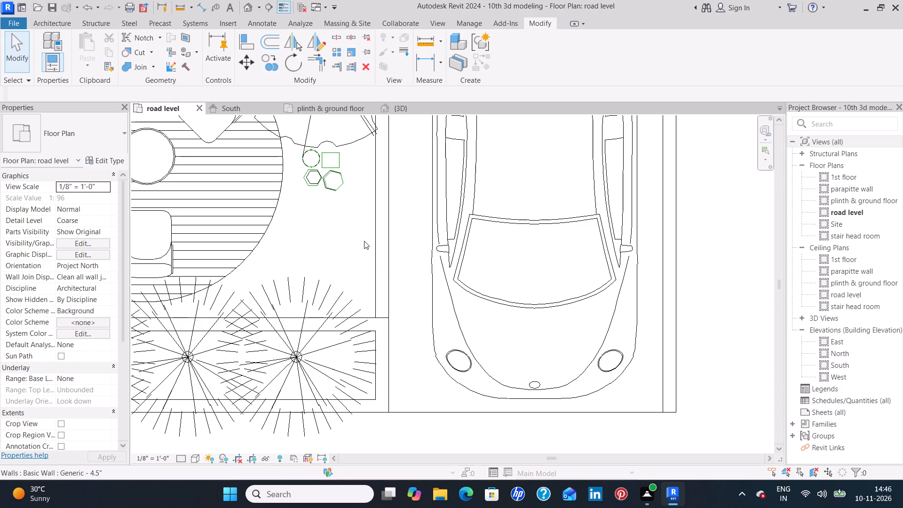
scroll(364, 239, down, 2)
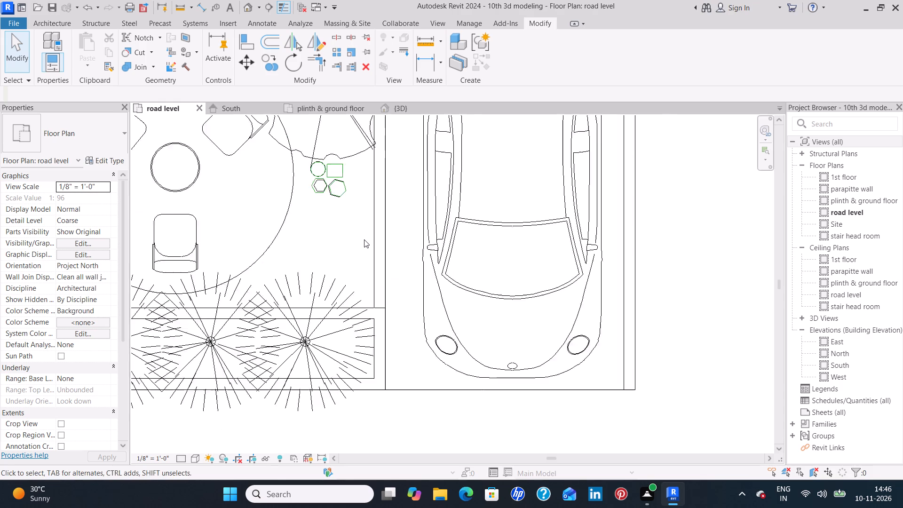
scroll(364, 239, down, 2)
middle_drag(417, 237, 408, 288)
middle_drag(422, 233, 423, 247)
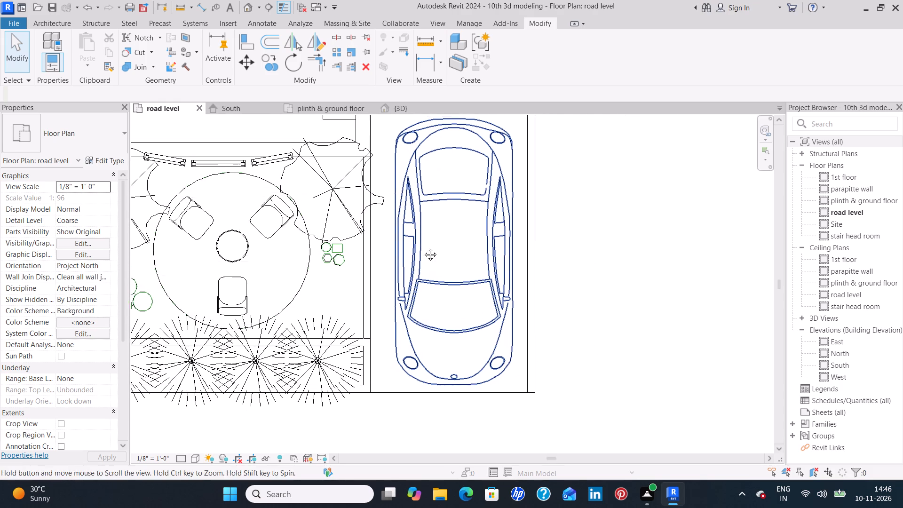
middle_drag(423, 247, 404, 333)
scroll(425, 257, down, 2)
middle_drag(426, 195, 426, 373)
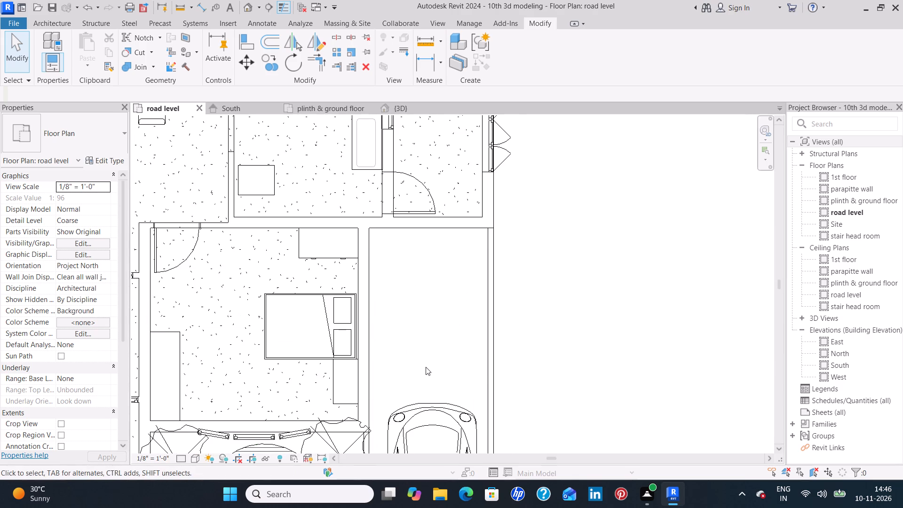
middle_drag(426, 360, 440, 309)
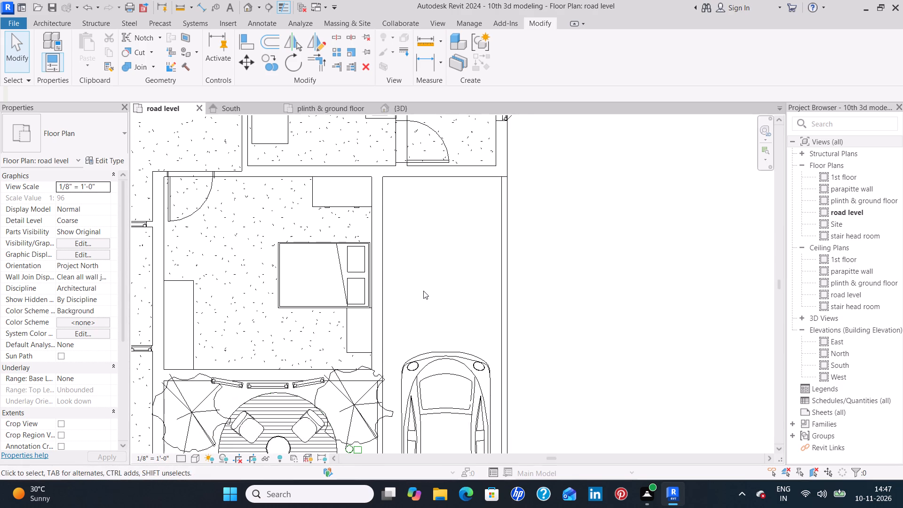
scroll(423, 291, up, 2)
middle_click(427, 297)
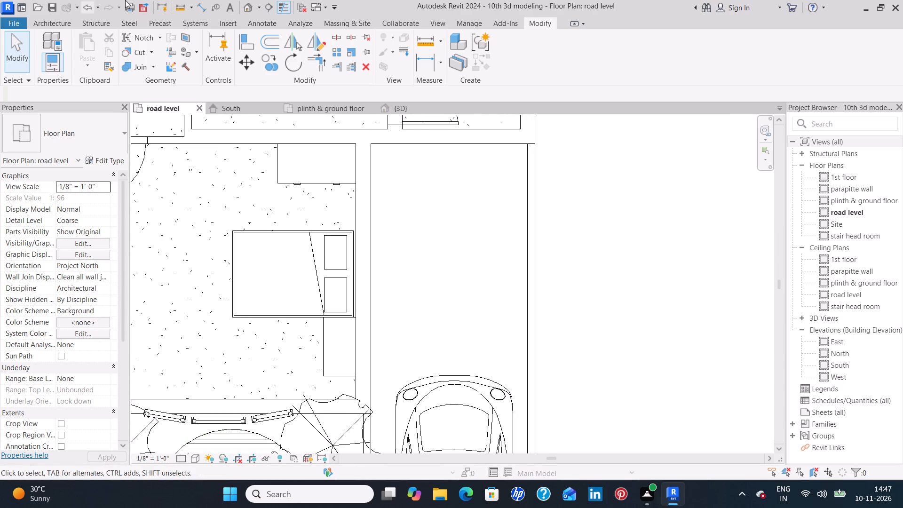
Start a straight-run stair in the road level plan, entering 18 desired risers and setting its top level to 1st floor.
click(53, 25)
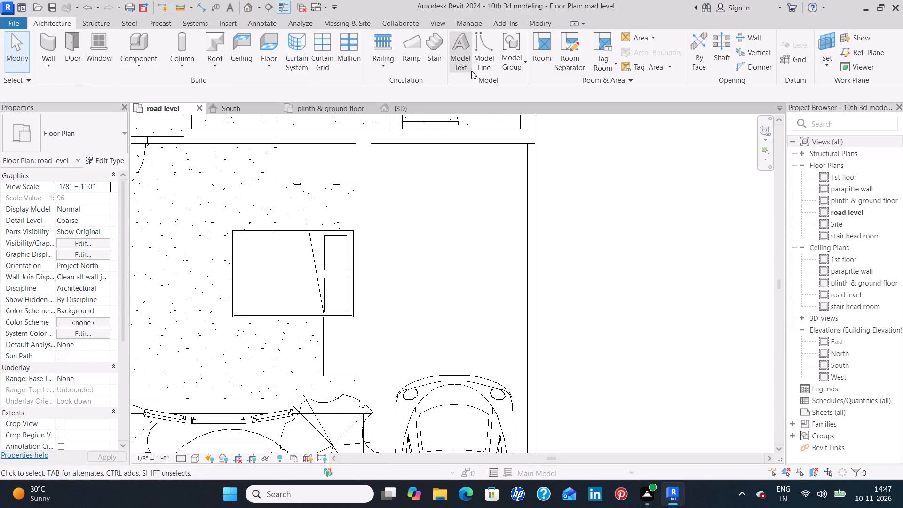
click(433, 47)
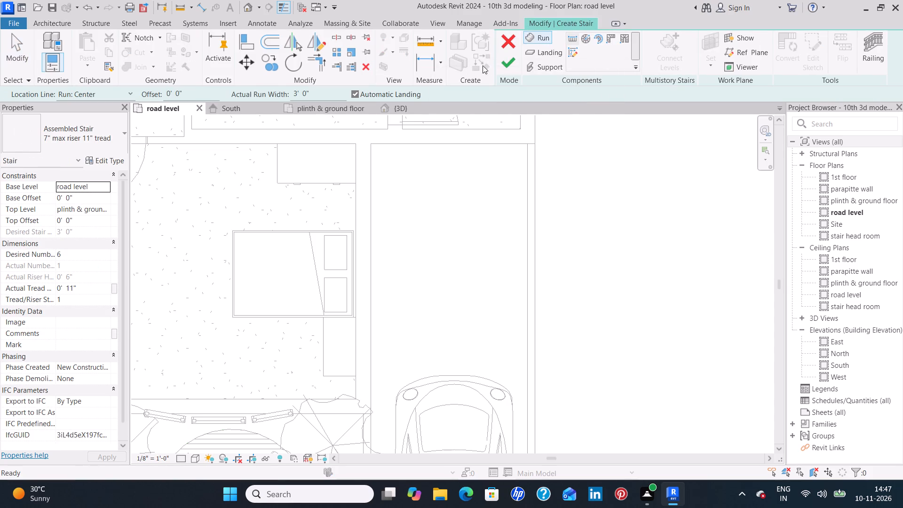
click(571, 36)
click(90, 254)
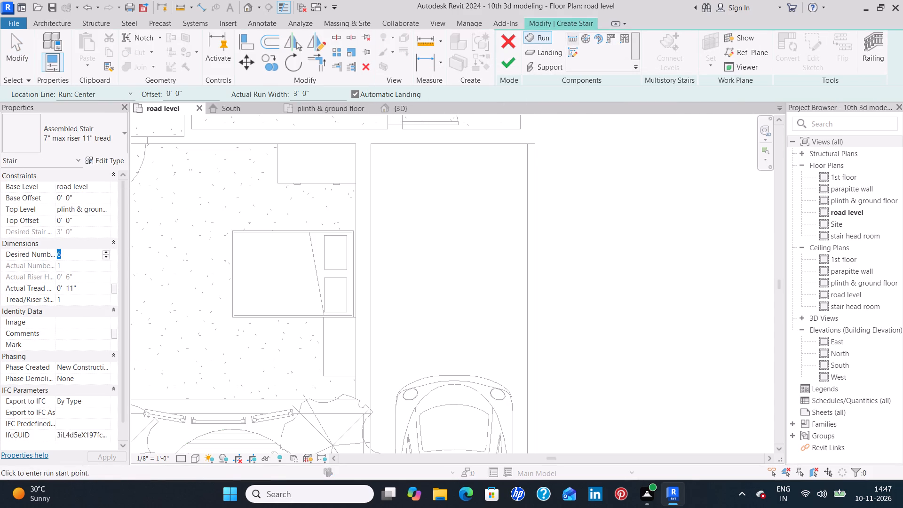
key(BackSpace)
text(18)
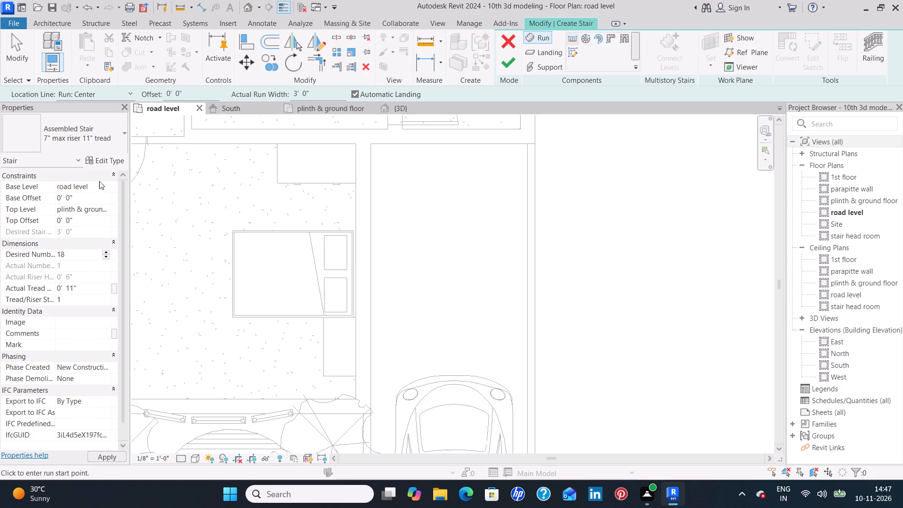
click(106, 209)
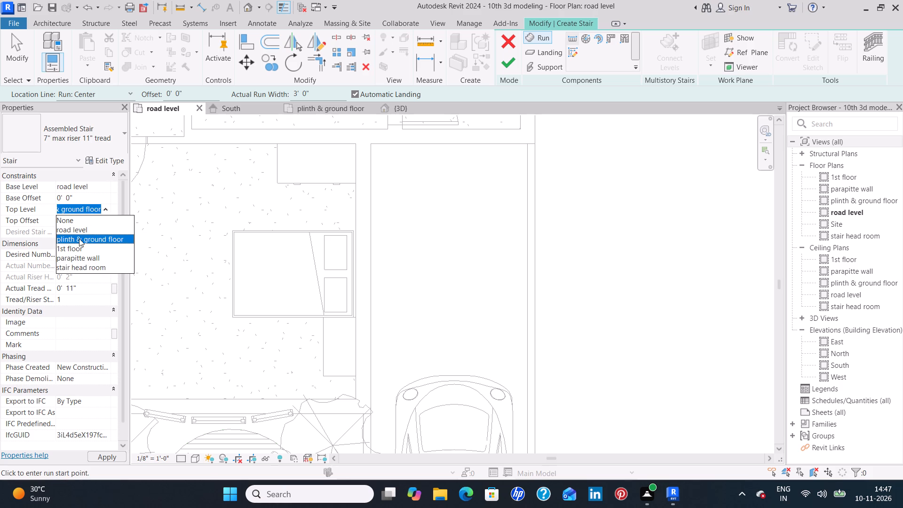
click(84, 249)
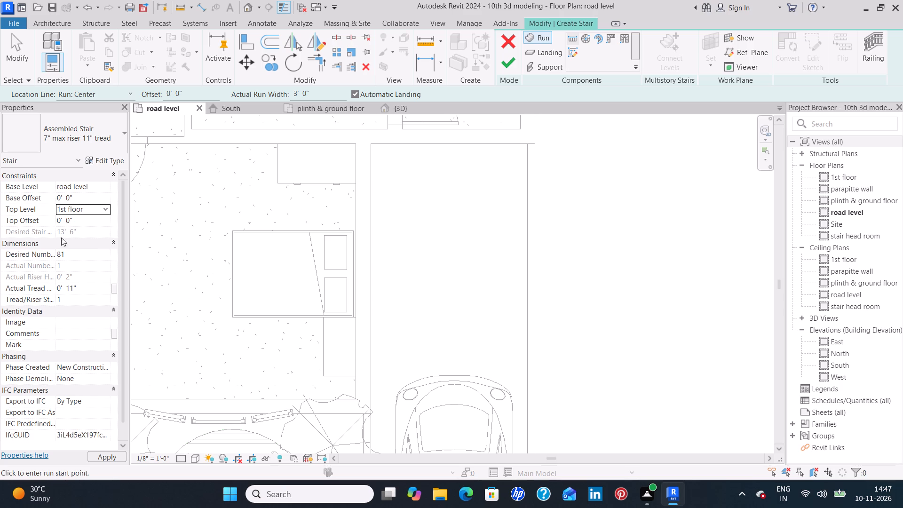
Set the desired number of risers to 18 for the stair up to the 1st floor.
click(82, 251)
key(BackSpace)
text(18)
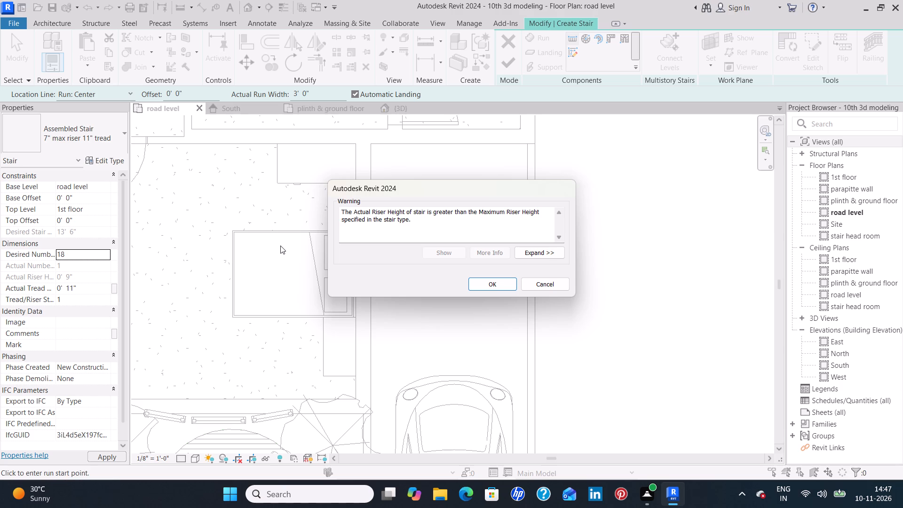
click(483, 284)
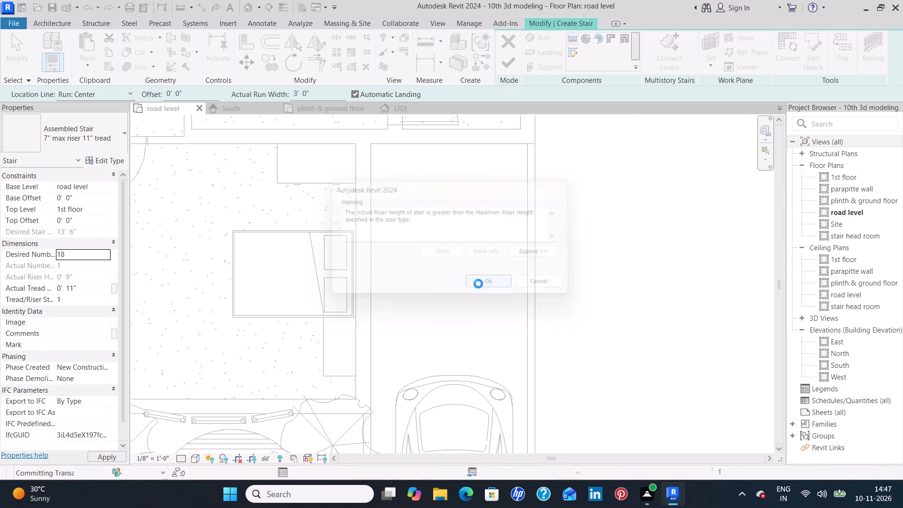
Set the stair's desired number of risers to 22.
click(86, 255)
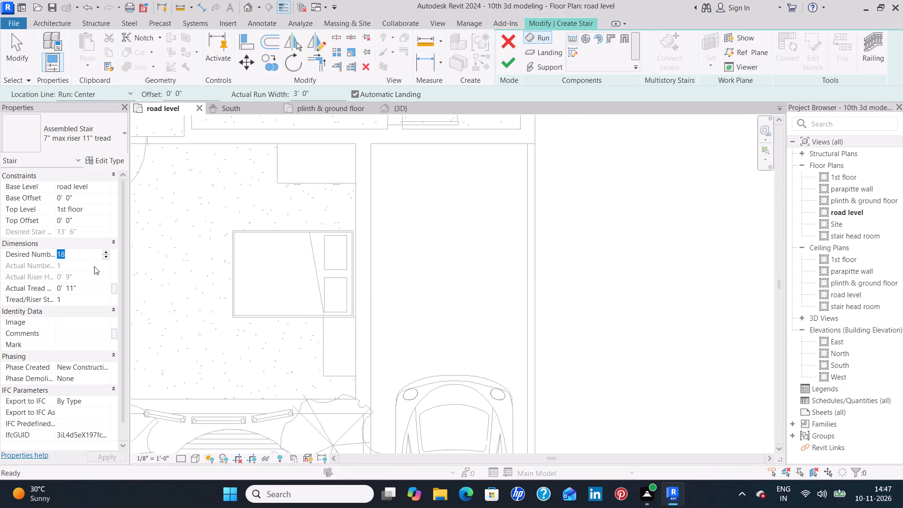
key(BackSpace)
key(BackSpace)
text(22)
click(195, 245)
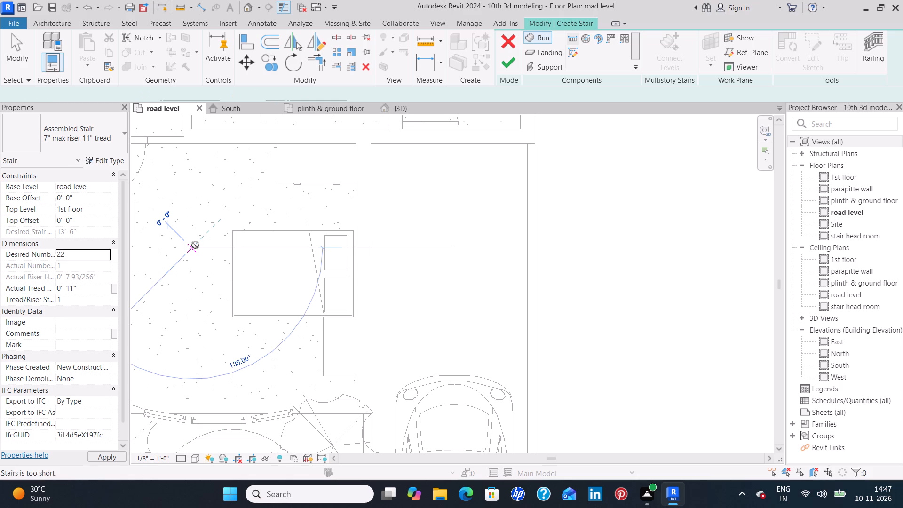
key(Escape)
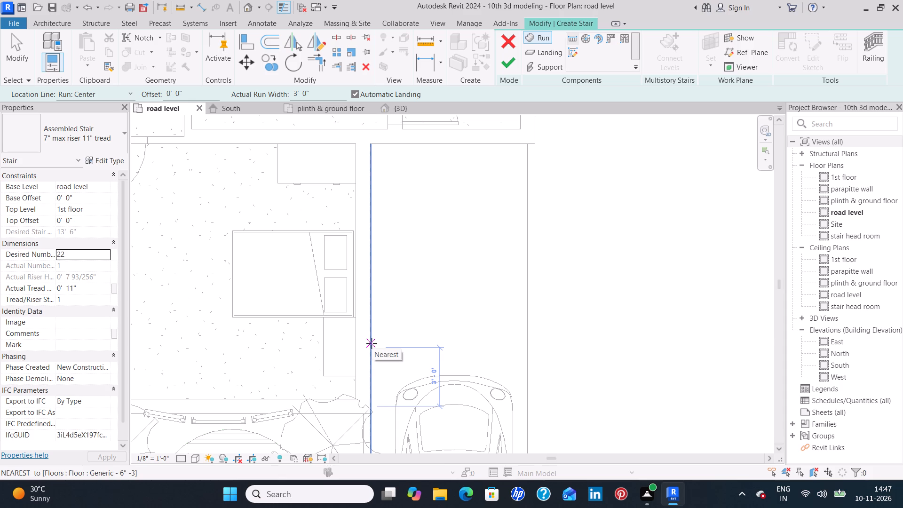
Draw the stair's first run of 9 risers along the house-side floor edge from behind the car, using the Run: Left location line.
click(122, 93)
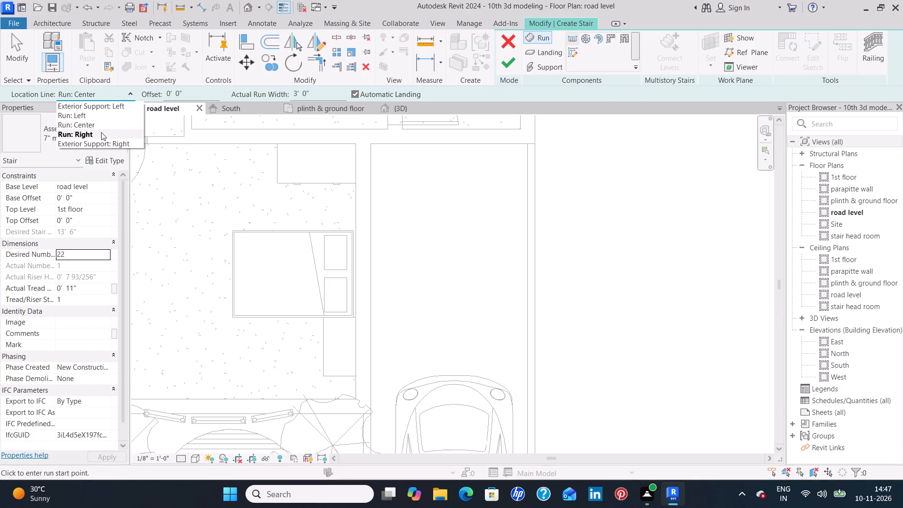
click(101, 132)
click(375, 356)
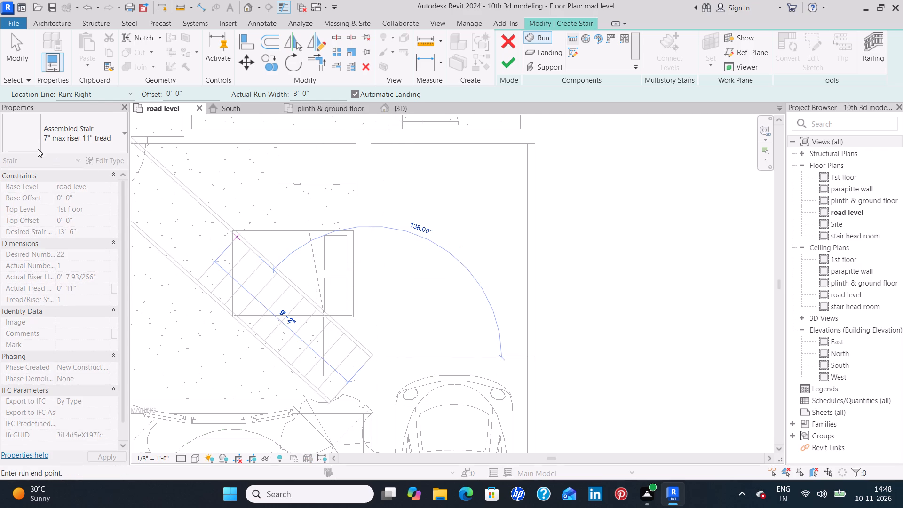
click(109, 96)
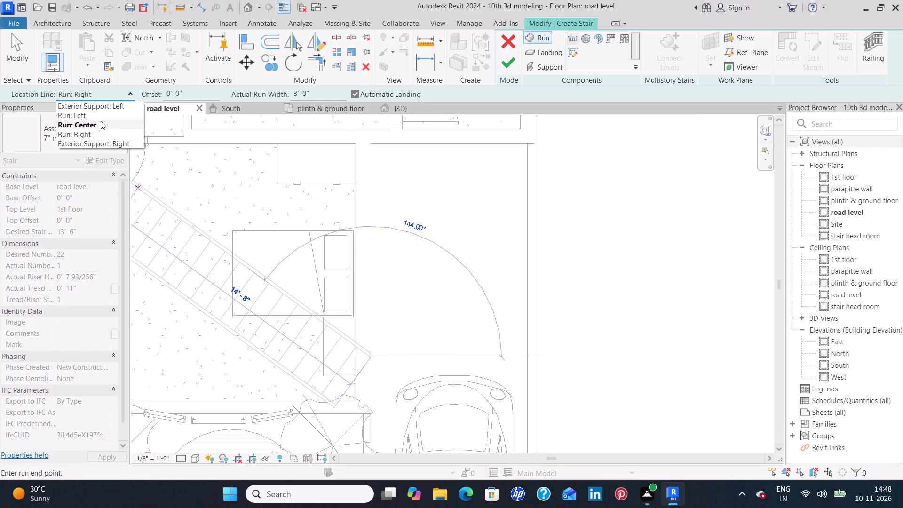
click(101, 119)
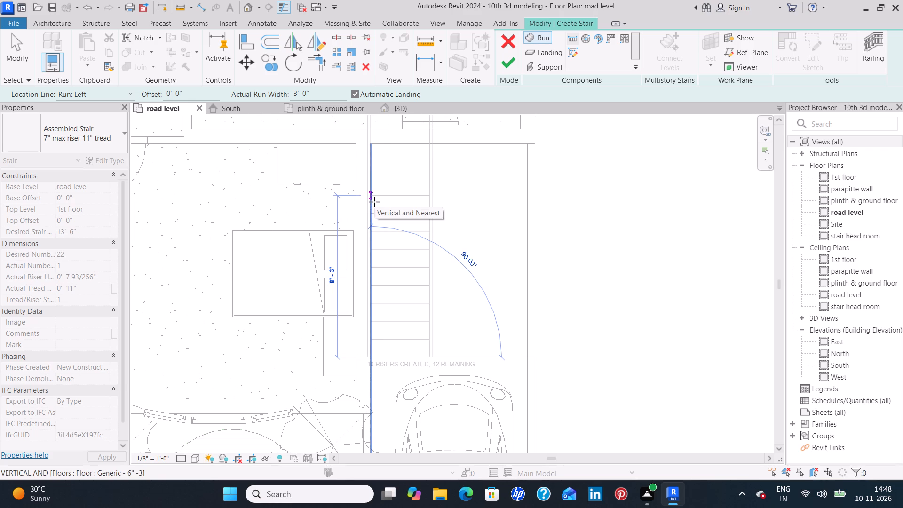
click(375, 206)
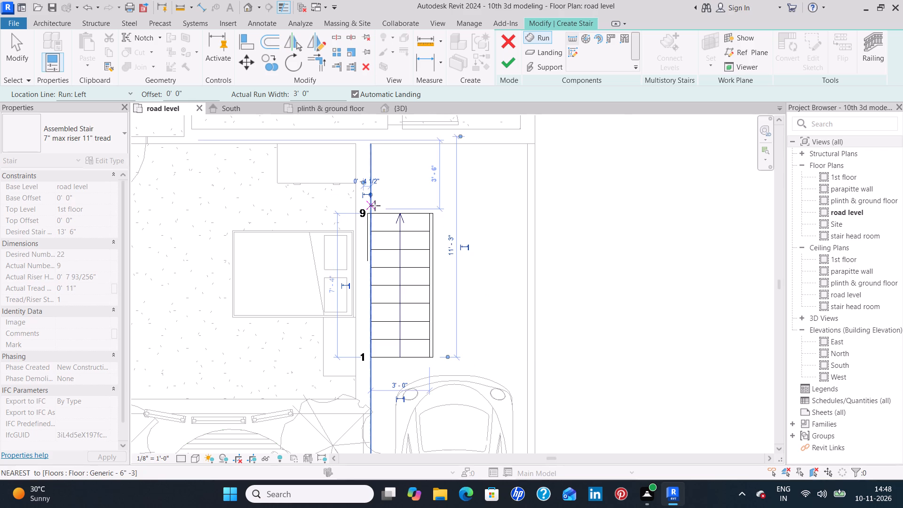
Draw the 13-riser return run along the outer parking wall, level with the first run's end, with an automatic landing, and finish the stair.
click(525, 217)
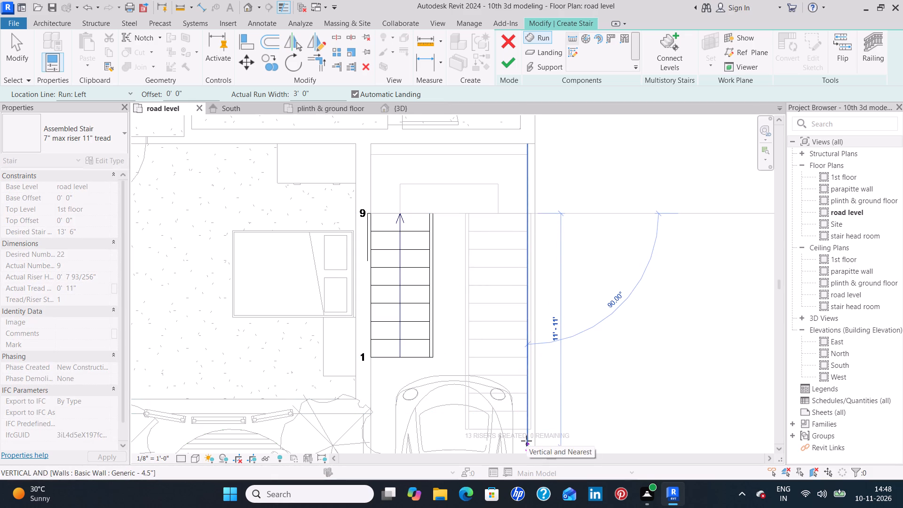
middle_drag(526, 438, 516, 298)
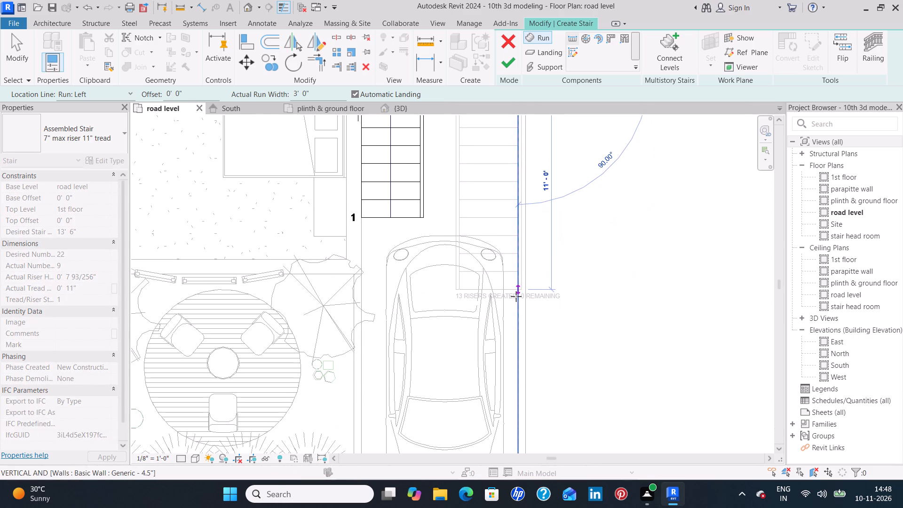
click(518, 308)
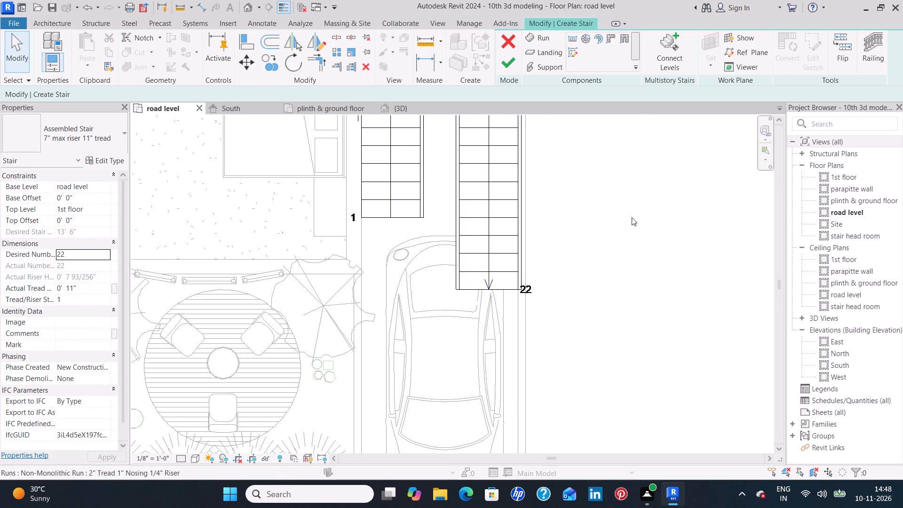
scroll(626, 222, down, 2)
middle_drag(613, 233, 590, 290)
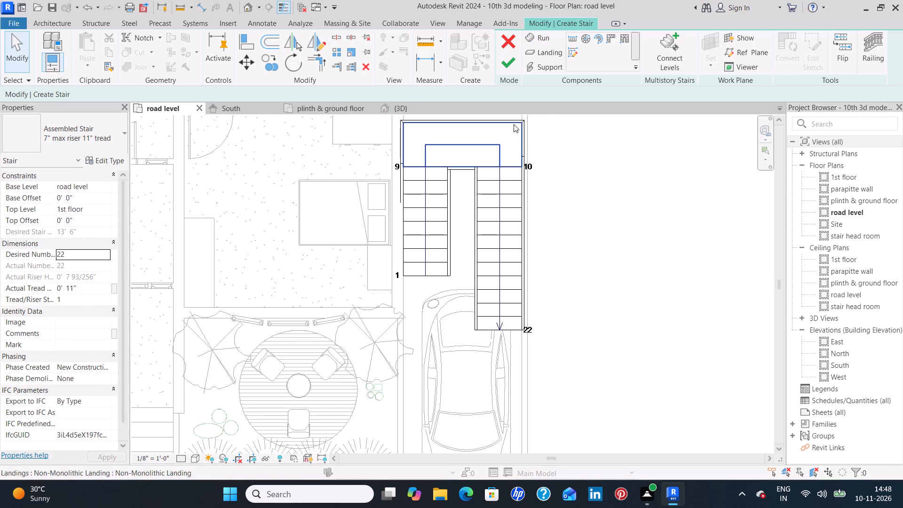
click(507, 64)
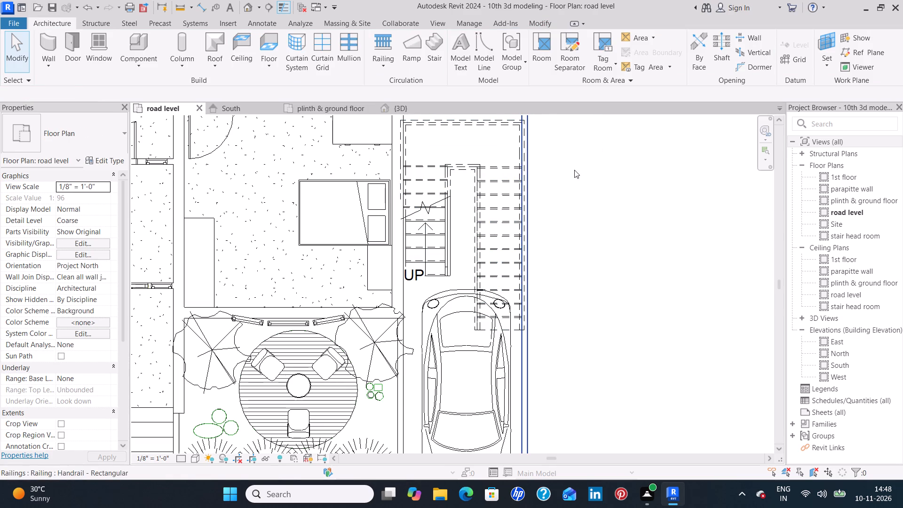
Nudge the new stair five small increments in the road level plan, bringing its landing up against the wall at the strip's far end.
middle_drag(574, 170, 576, 254)
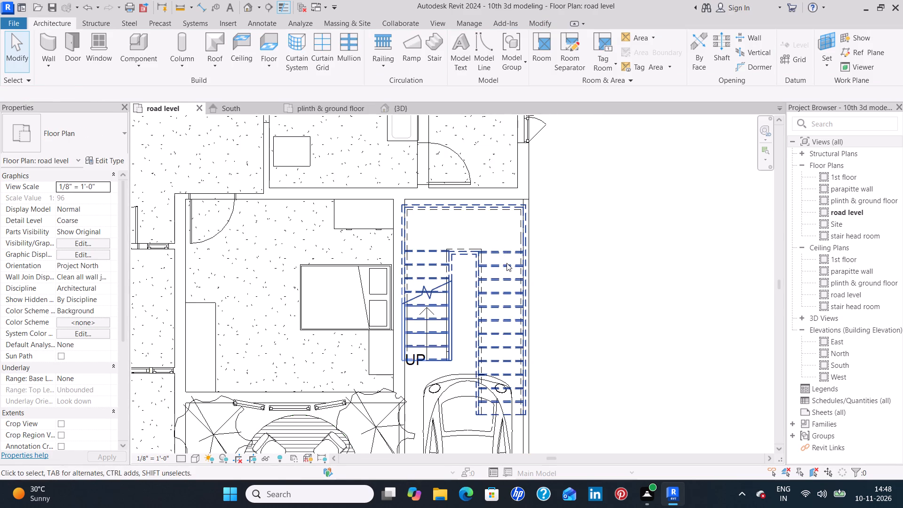
click(507, 263)
scroll(486, 246, up, 3)
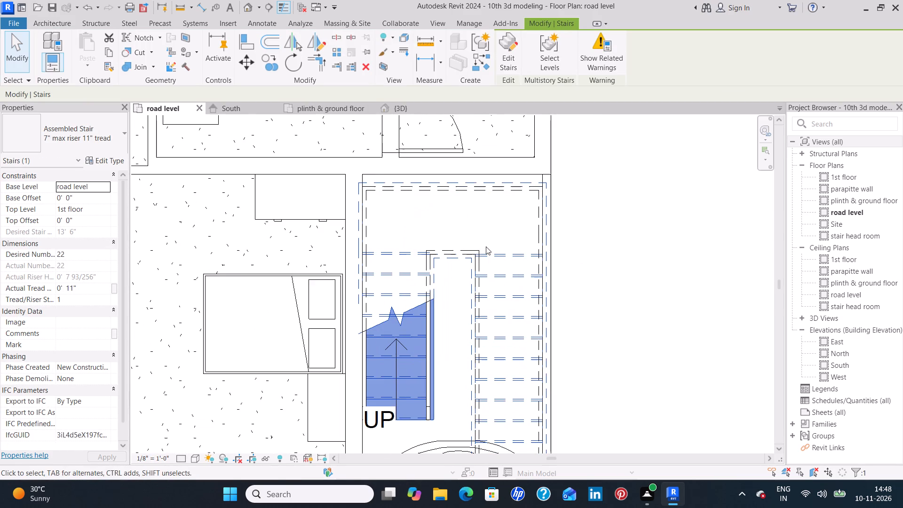
scroll(486, 246, down, 1)
scroll(455, 209, up, 4)
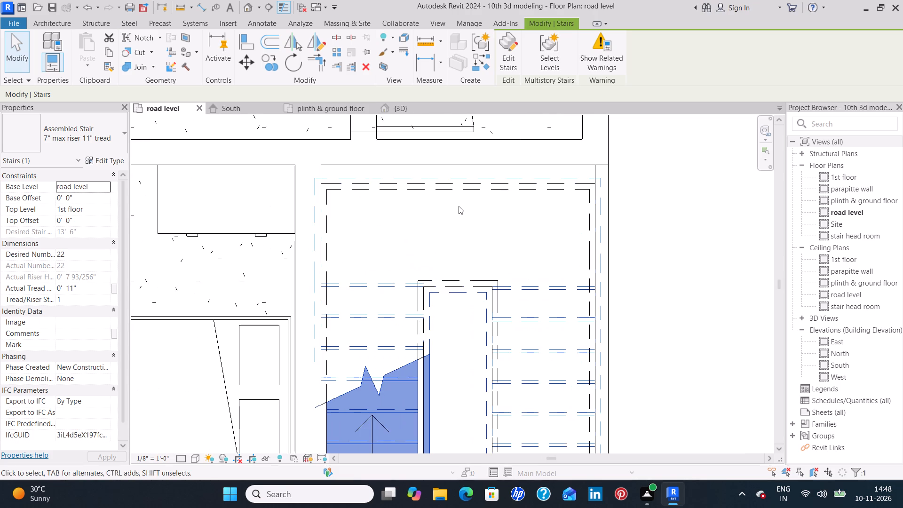
key(Up)
key(Up)
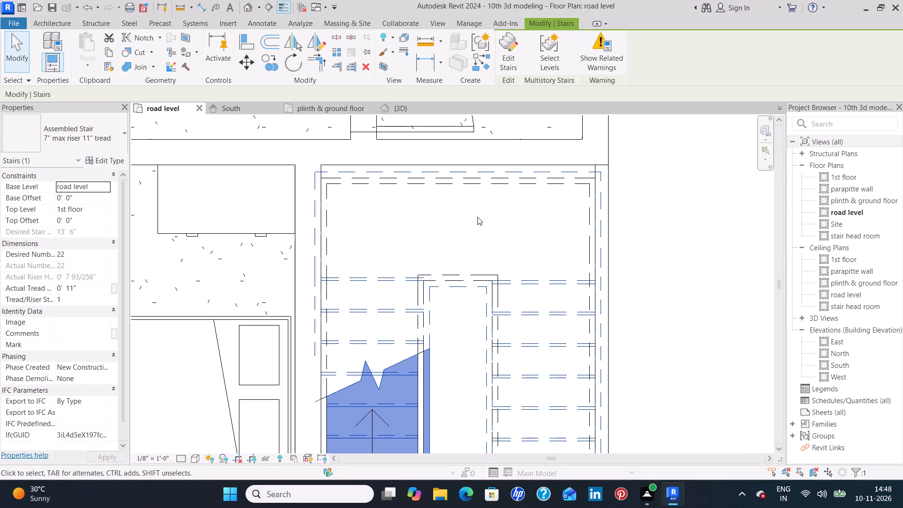
key(Up)
key(Up)
key(Up)
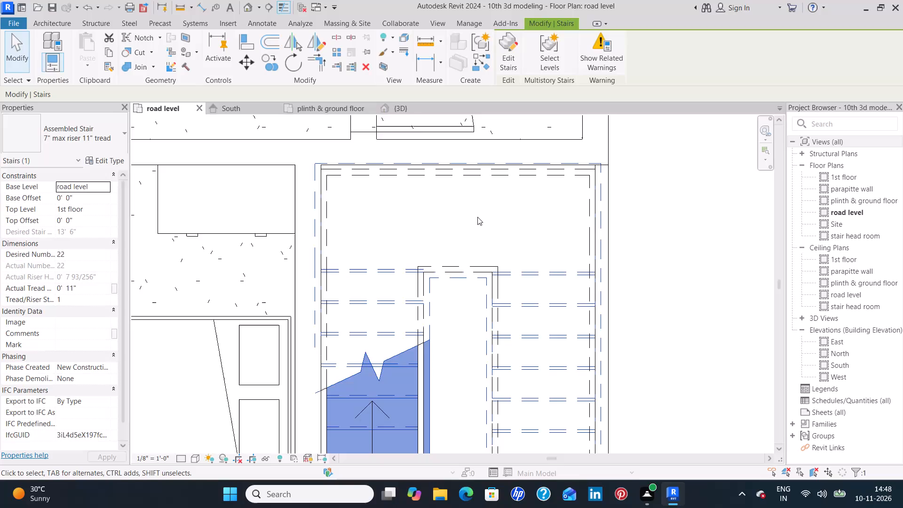
click(477, 217)
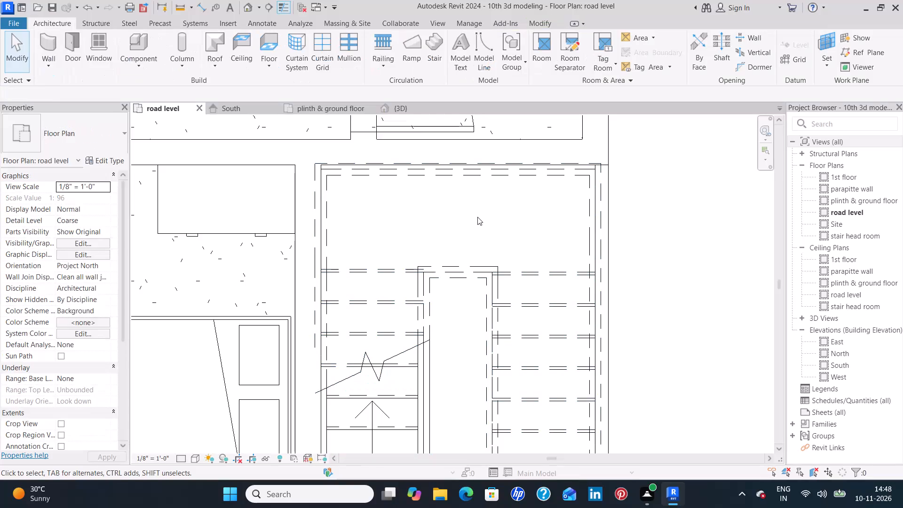
Examine the new parking stair, its landing and its railings from several angles in the 3D view.
scroll(477, 217, down, 5)
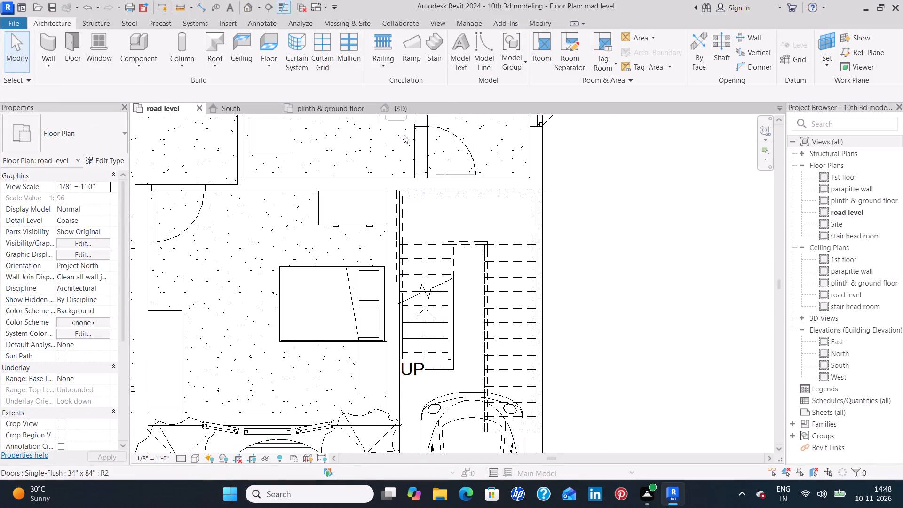
click(417, 106)
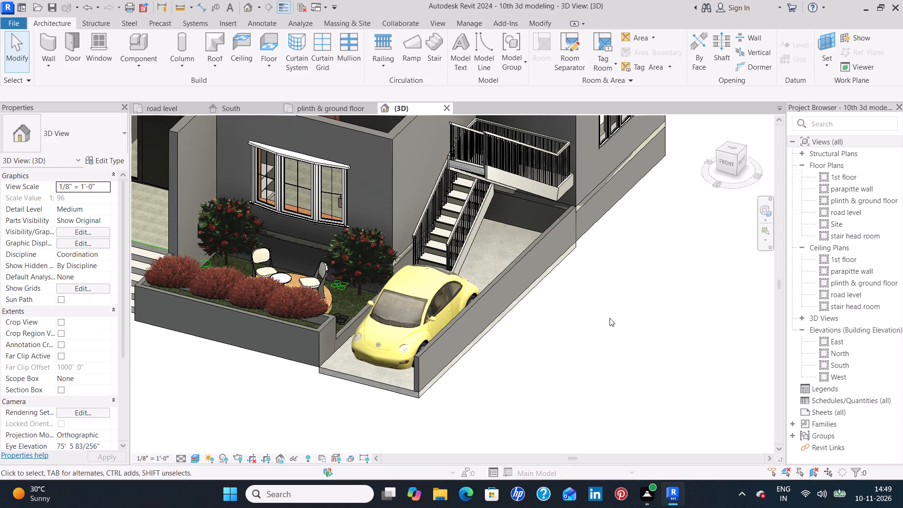
shift+middle_drag(610, 318, 542, 336)
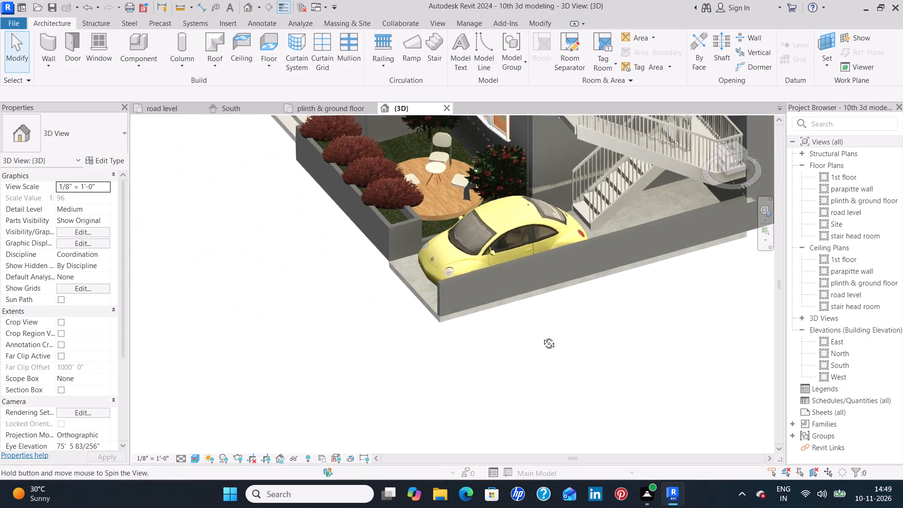
shift+middle_drag(542, 336, 643, 361)
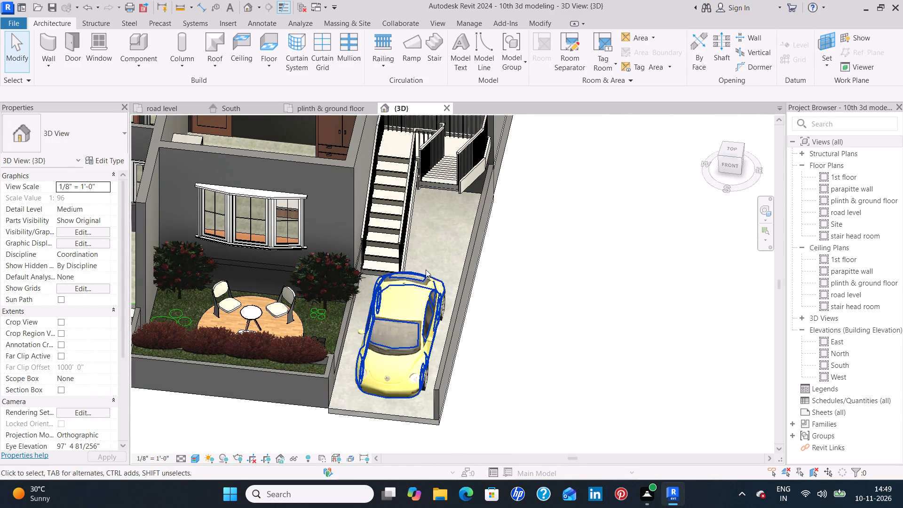
shift+middle_drag(464, 243, 513, 205)
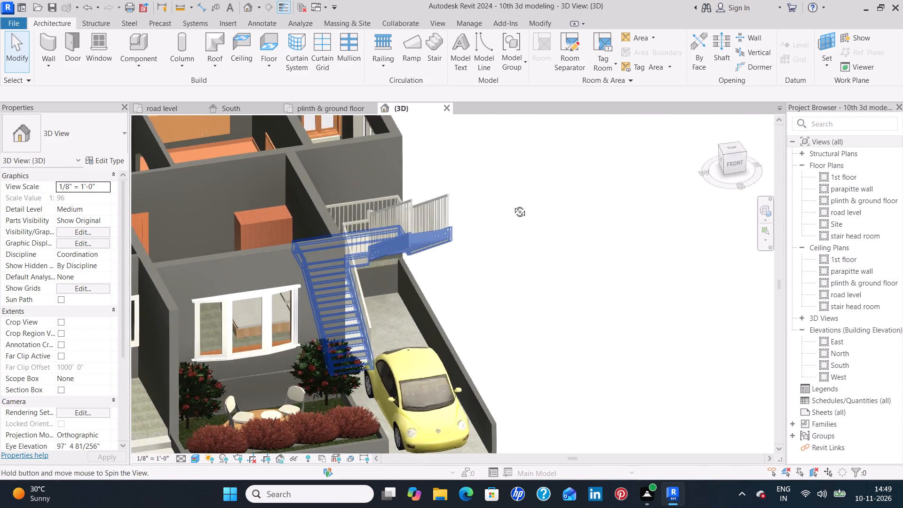
shift+middle_drag(513, 205, 498, 225)
shift+middle_drag(550, 234, 515, 246)
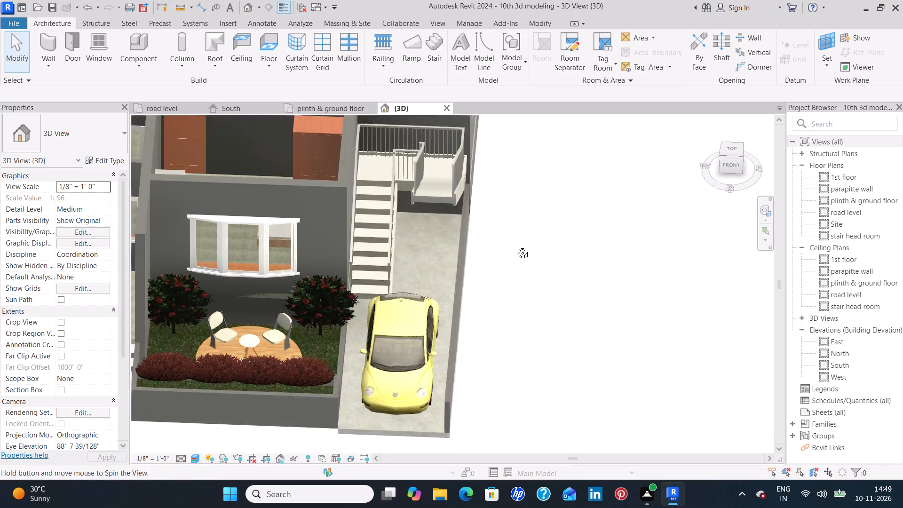
shift+middle_drag(515, 246, 417, 199)
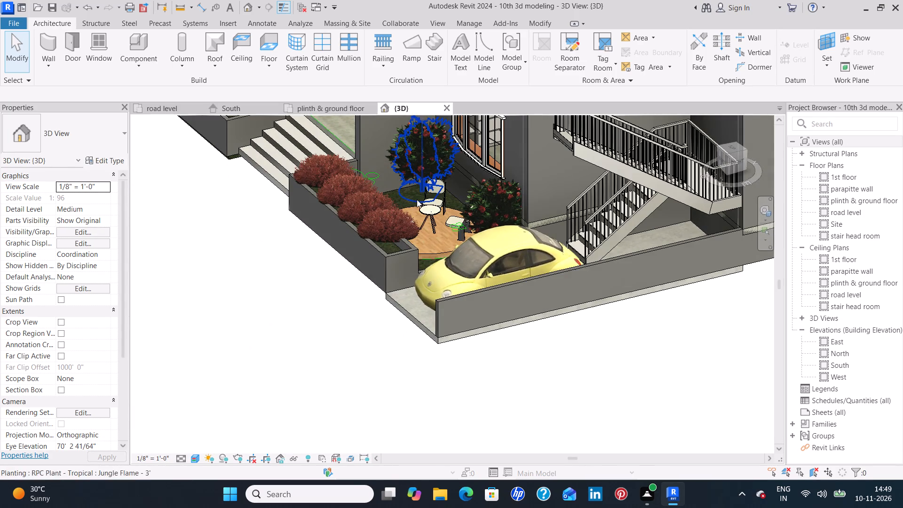
Set the parking stair type's right and left supports to None and enable its middle support.
click(580, 159)
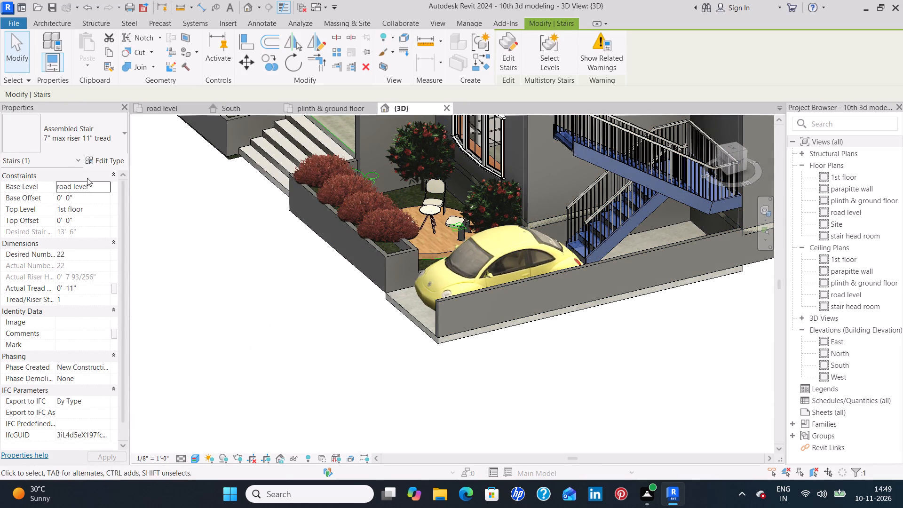
click(109, 162)
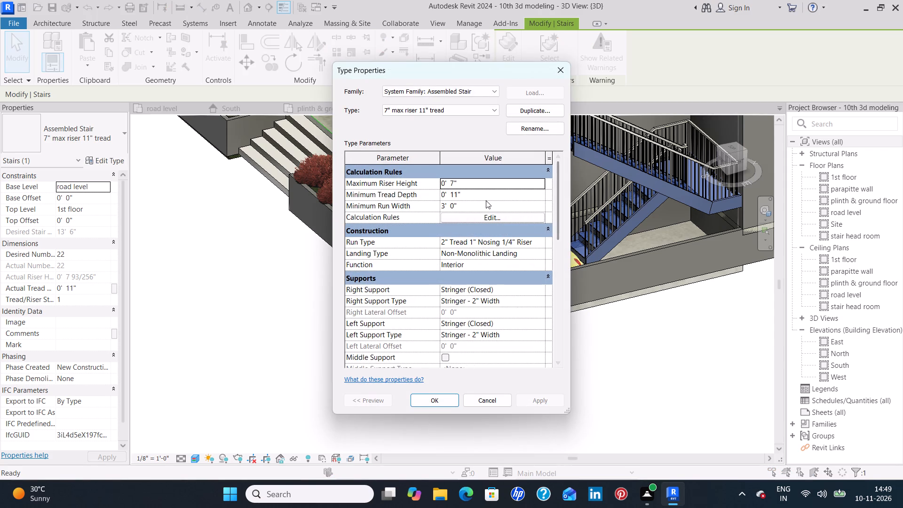
click(540, 291)
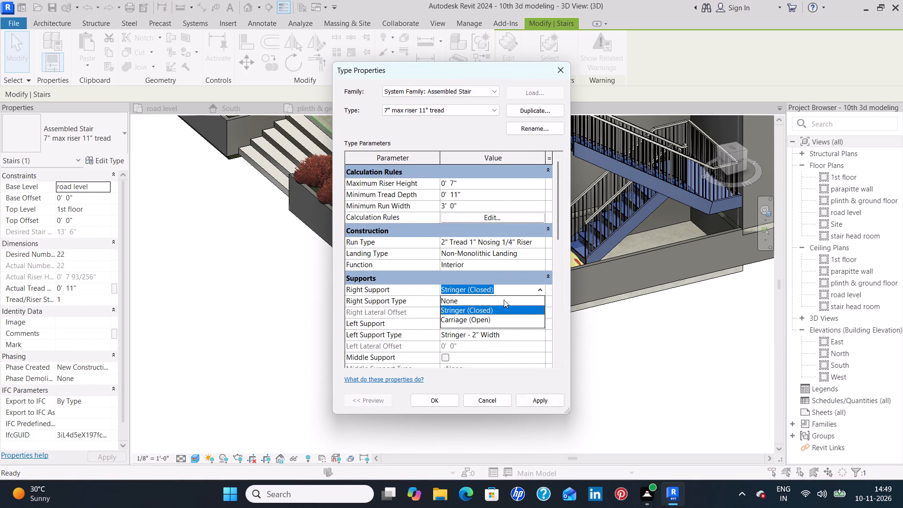
click(504, 300)
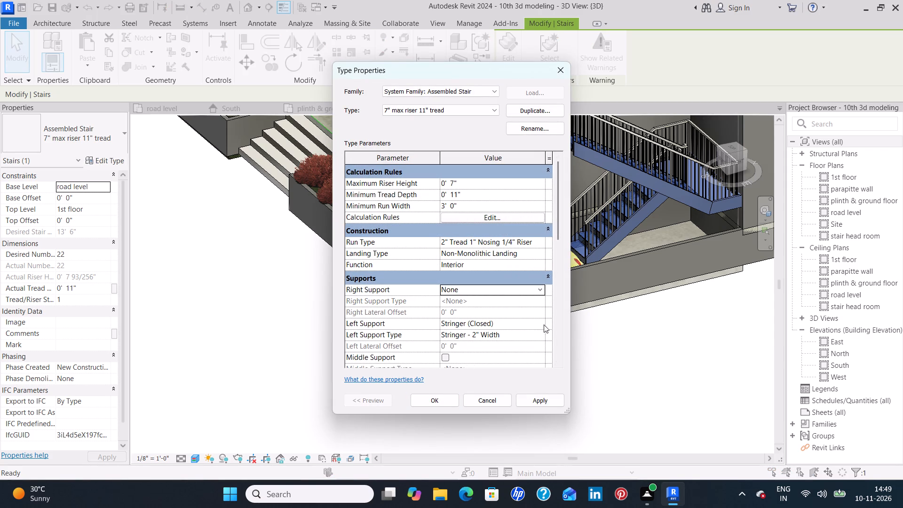
click(545, 323)
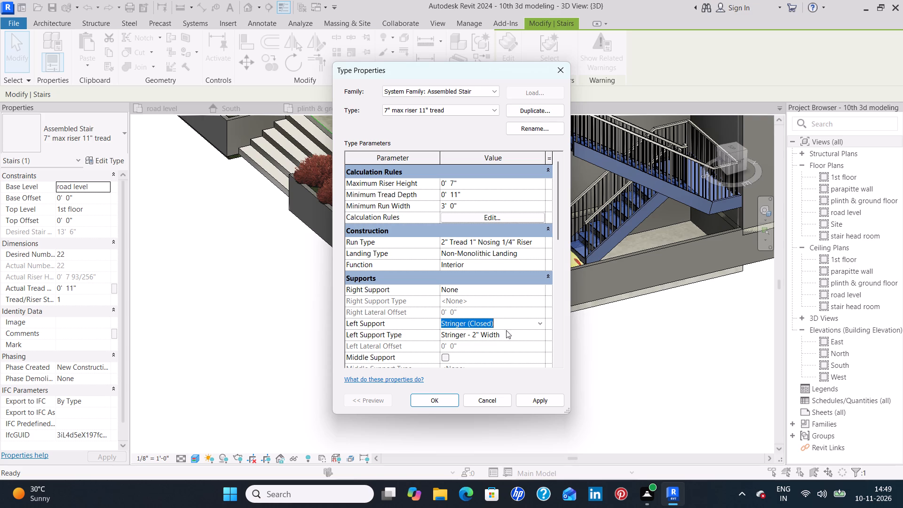
click(543, 323)
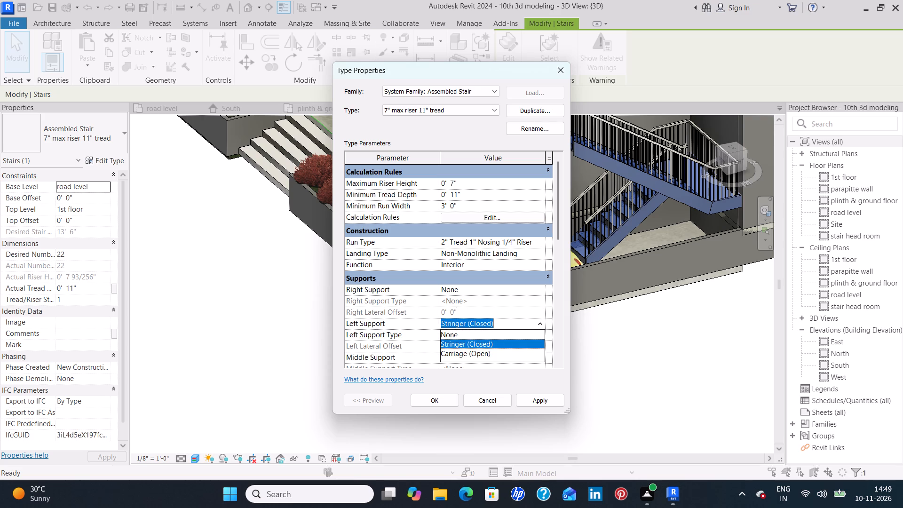
click(489, 334)
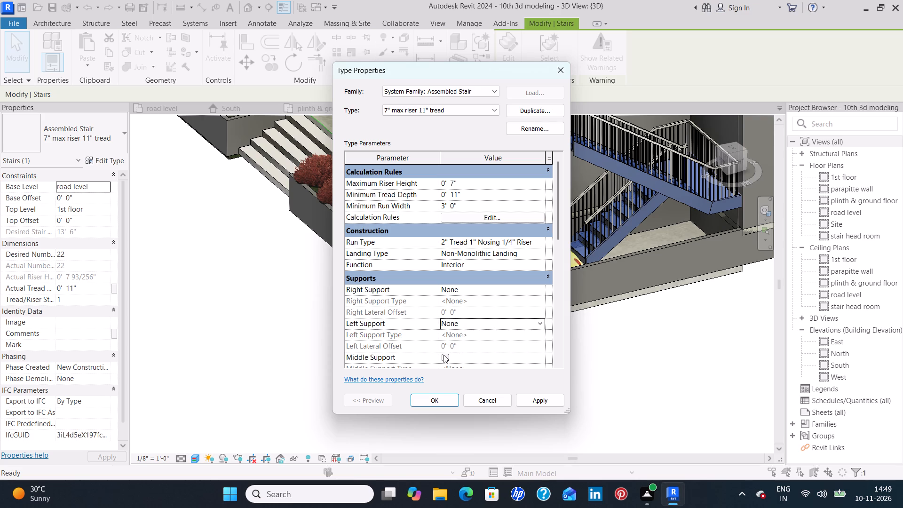
click(443, 355)
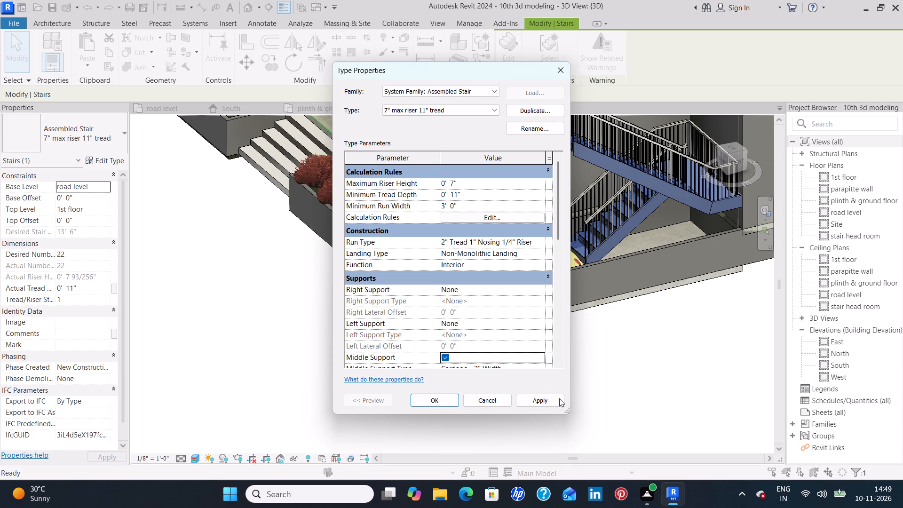
click(556, 399)
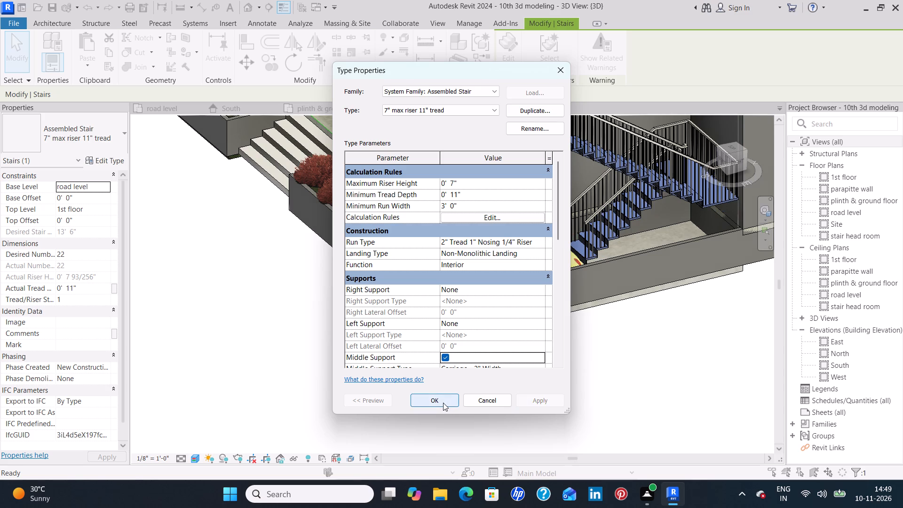
click(443, 403)
click(655, 373)
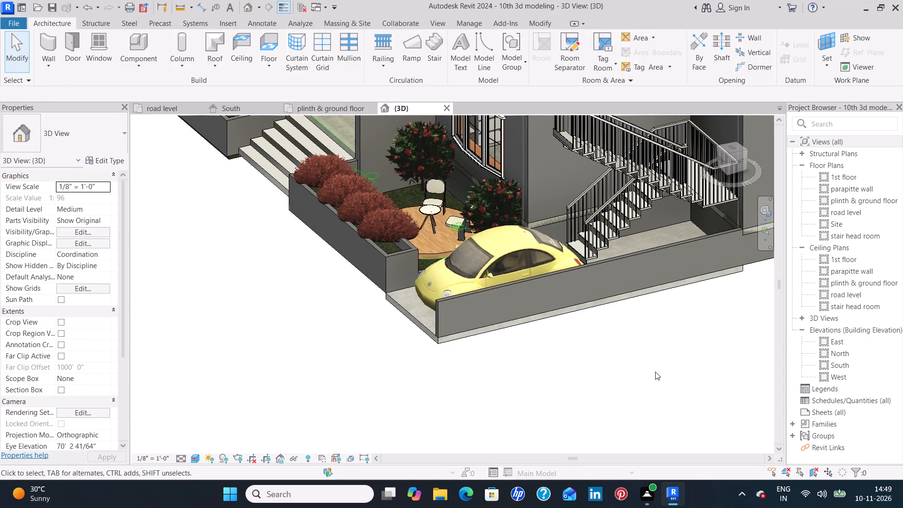
shift+middle_drag(655, 372, 607, 389)
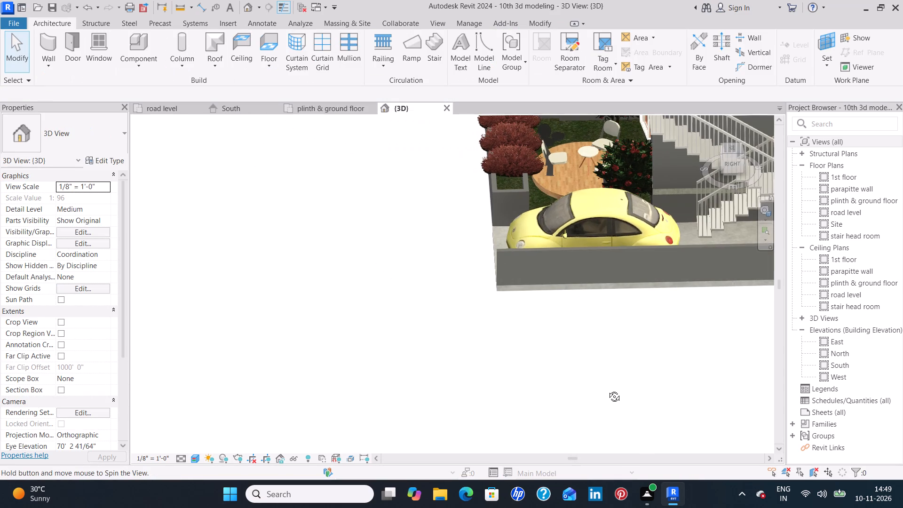
Examine the parking stair's flights, landing, railings and underside from several angles in the 3D view.
shift+middle_drag(607, 389, 642, 381)
shift+middle_drag(642, 381, 710, 367)
shift+middle_drag(576, 373, 596, 374)
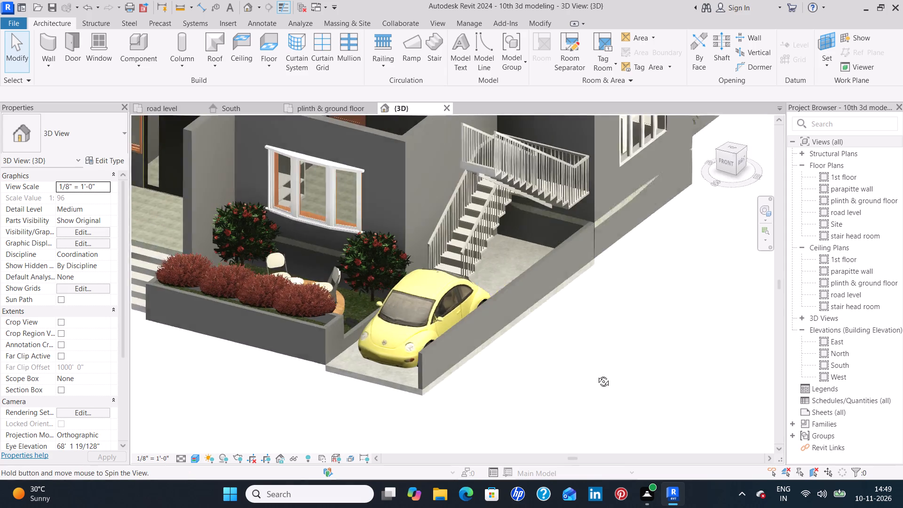
shift+middle_drag(596, 374, 602, 374)
shift+middle_drag(522, 389, 574, 375)
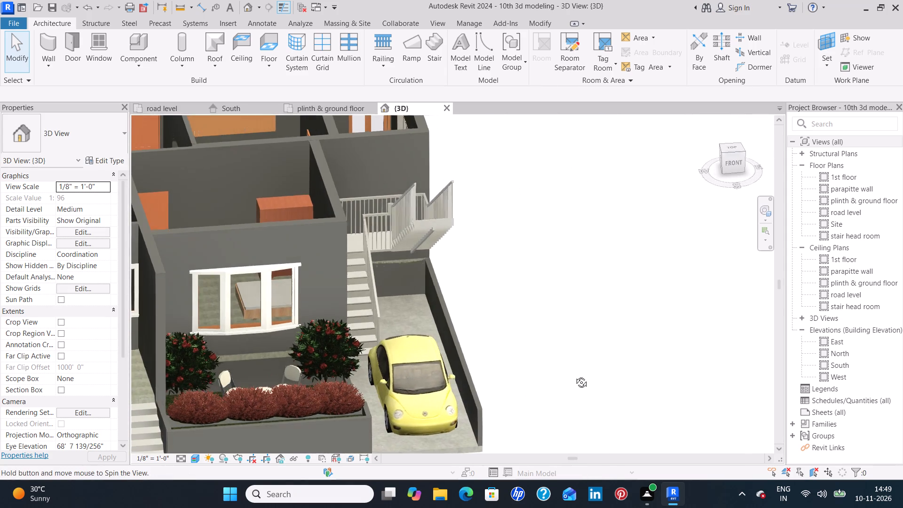
shift+middle_drag(574, 375, 560, 350)
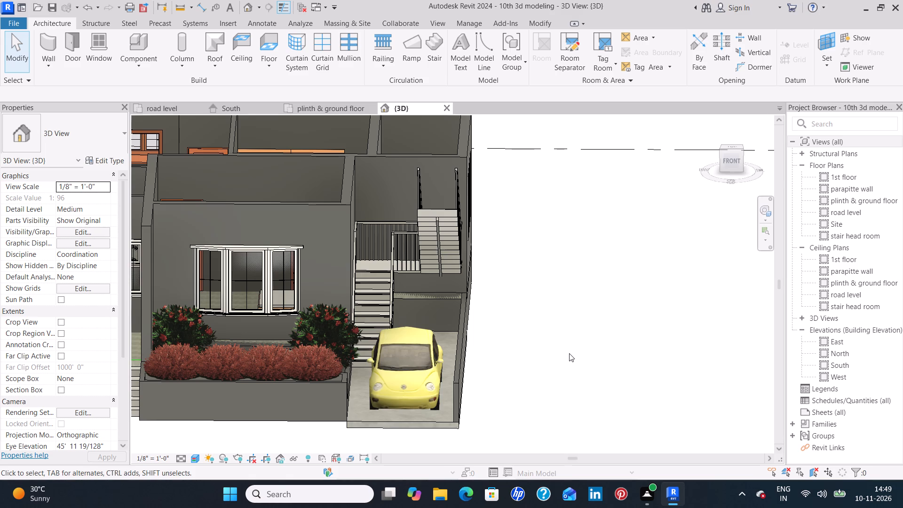
shift+middle_drag(569, 353, 455, 373)
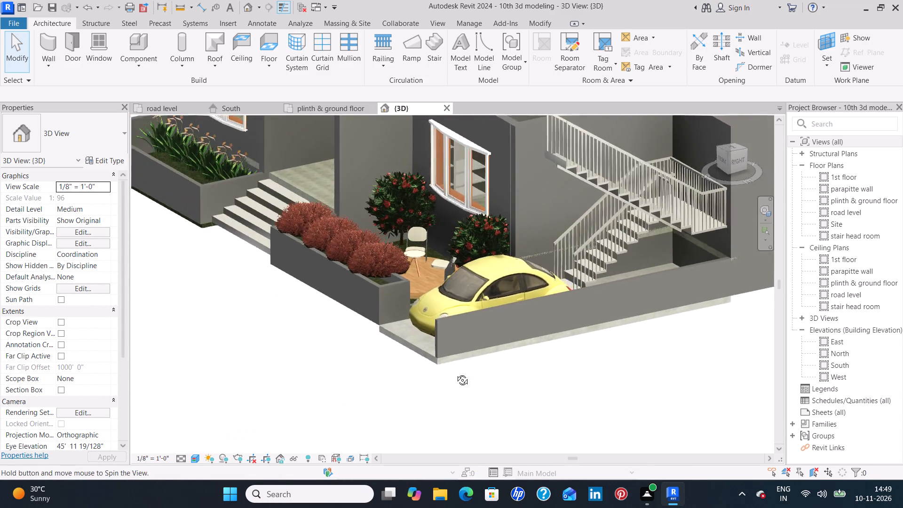
shift+middle_drag(455, 373, 439, 381)
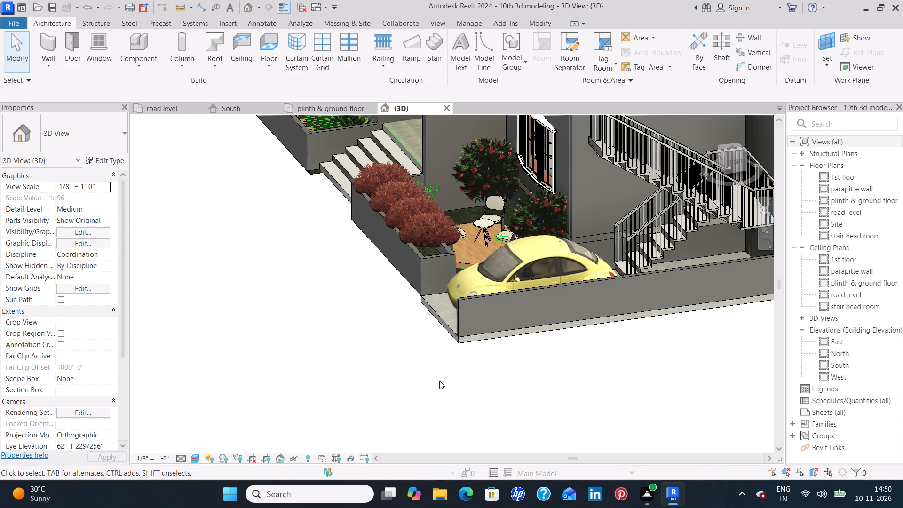
shift+middle_drag(439, 381, 582, 409)
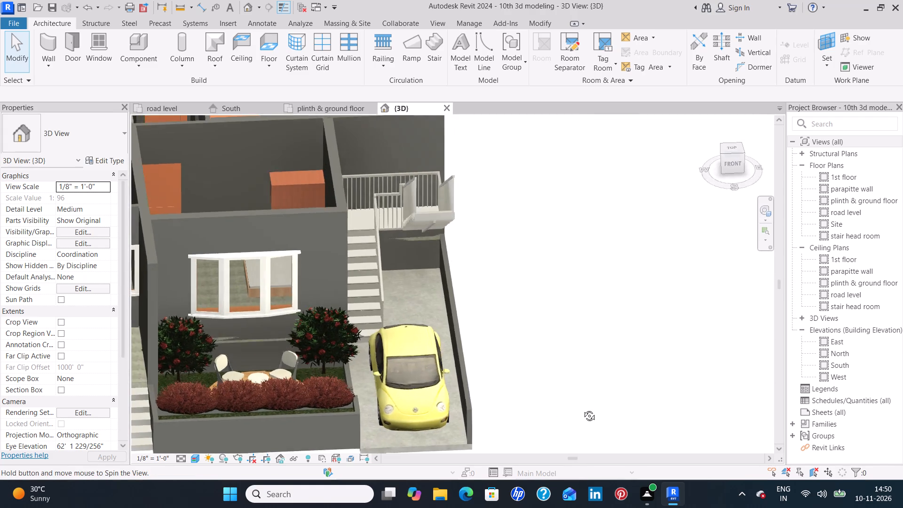
shift+middle_drag(582, 409, 577, 343)
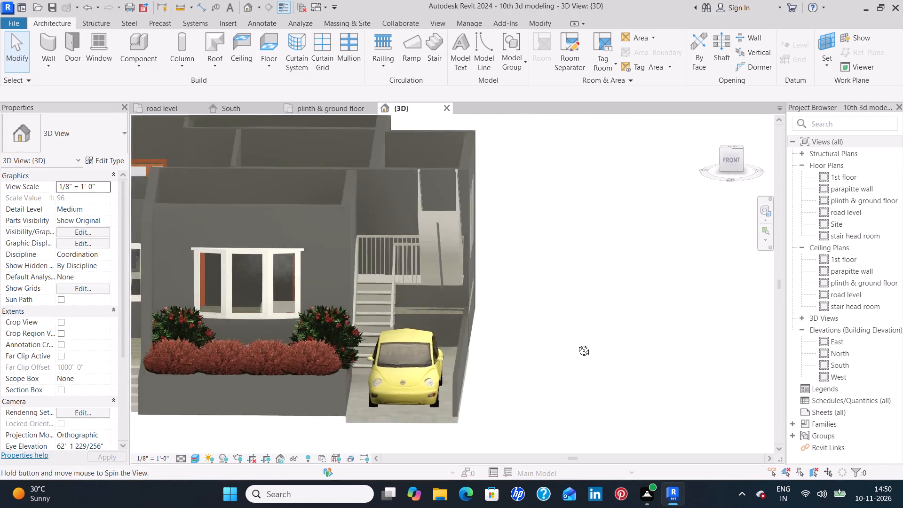
shift+middle_drag(577, 343, 538, 369)
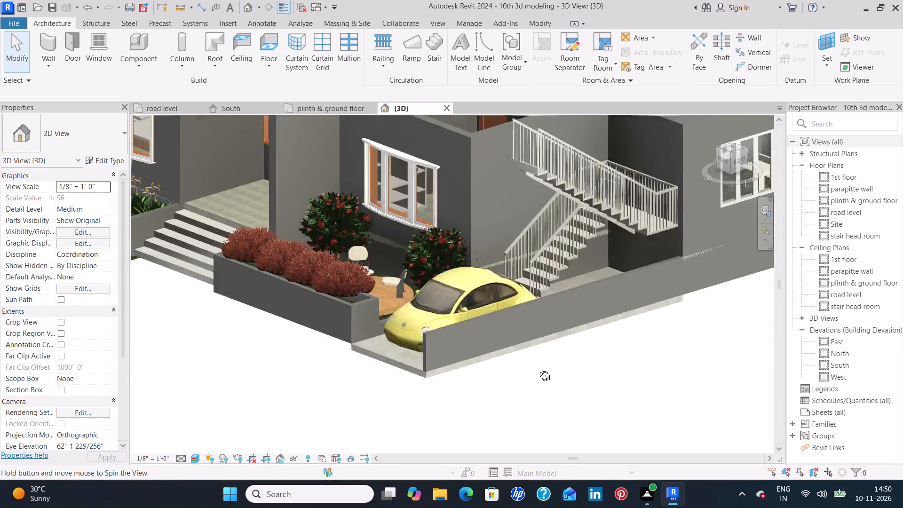
shift+middle_drag(538, 369, 548, 369)
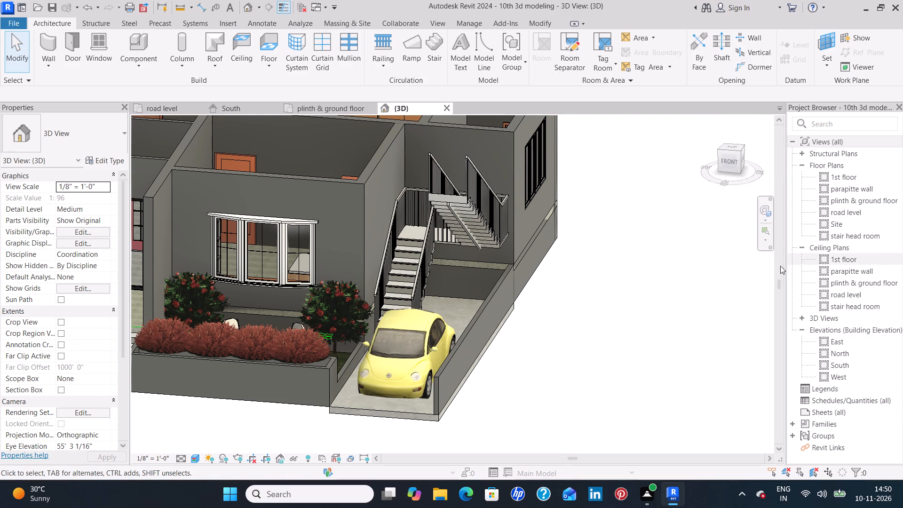
Start a floor in the plinth & ground floor plan using type Generic - 6" -3, with room bounding turned off.
click(341, 108)
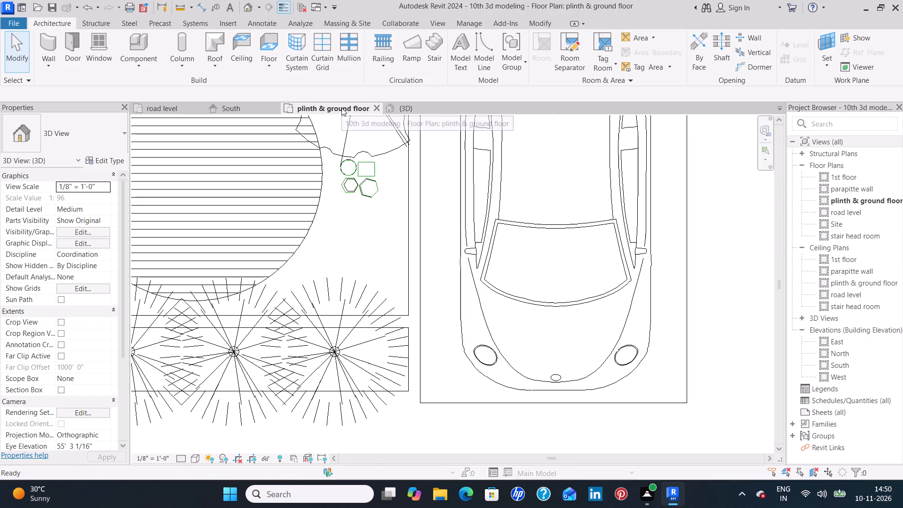
scroll(426, 205, down, 9)
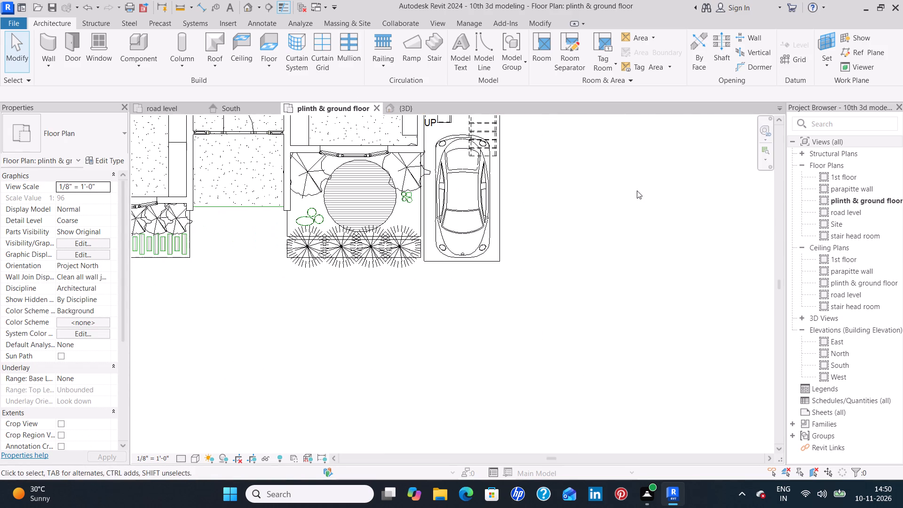
middle_drag(636, 190, 598, 272)
scroll(568, 234, down, 3)
middle_drag(570, 173, 571, 221)
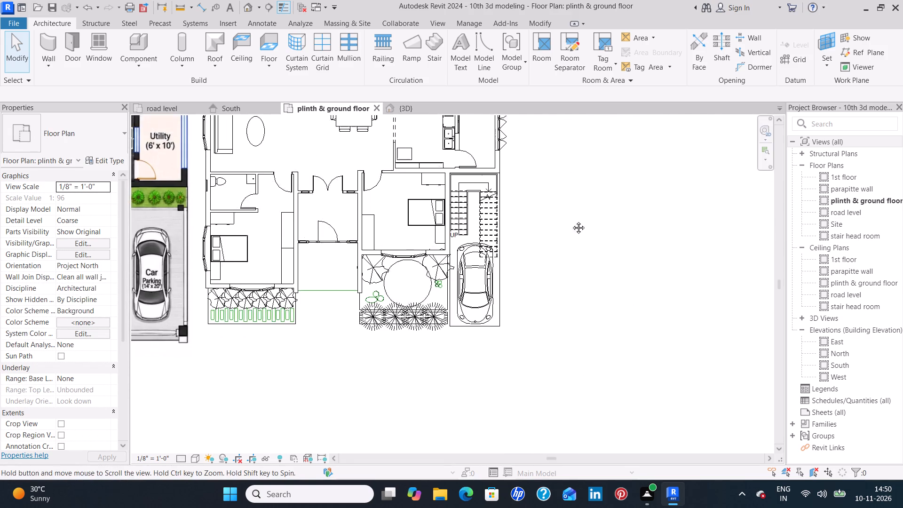
middle_drag(571, 221, 567, 251)
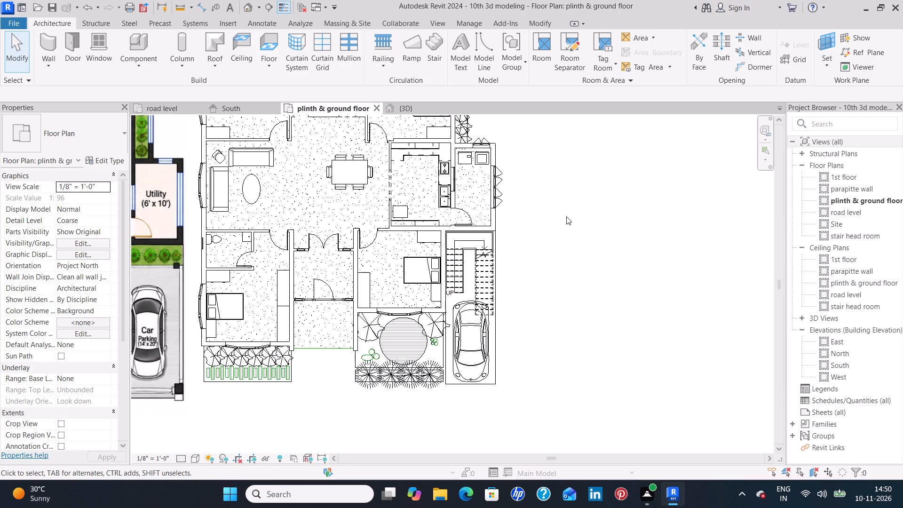
middle_drag(574, 228, 587, 271)
middle_click(587, 271)
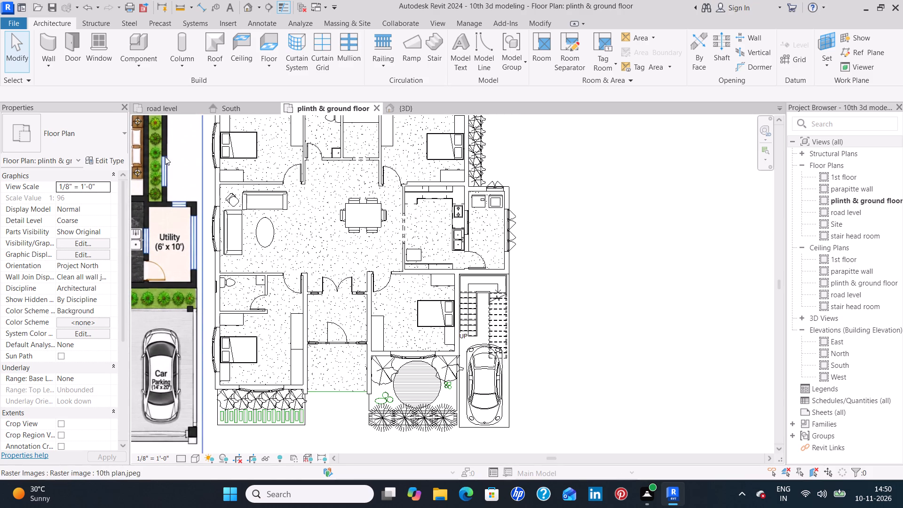
middle_drag(318, 206, 363, 254)
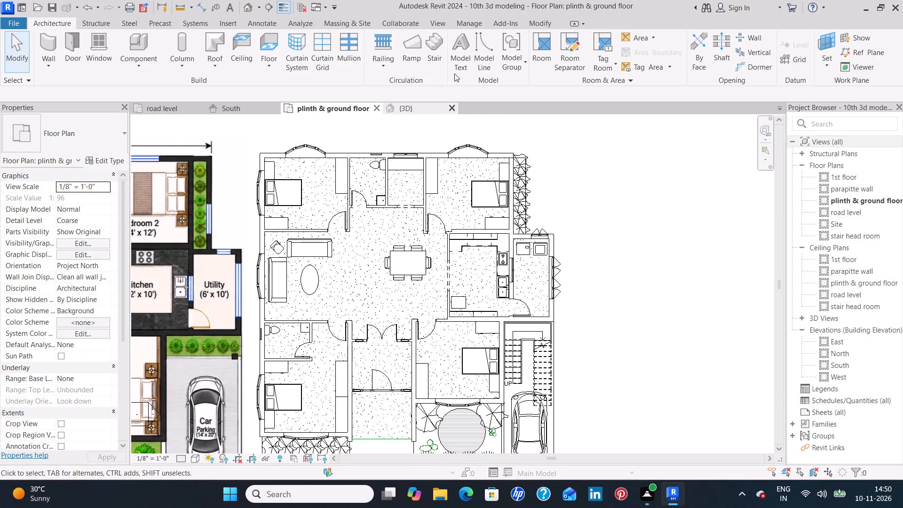
click(270, 46)
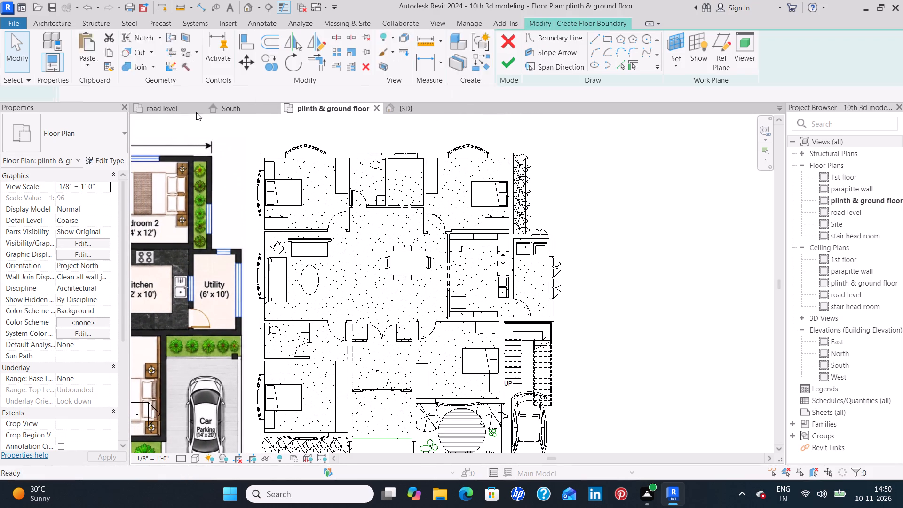
click(126, 137)
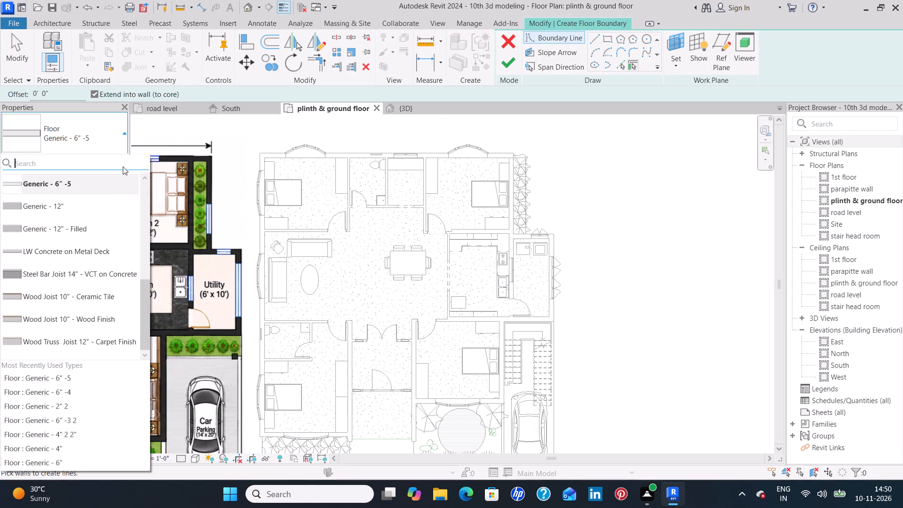
scroll(100, 207, up, 1)
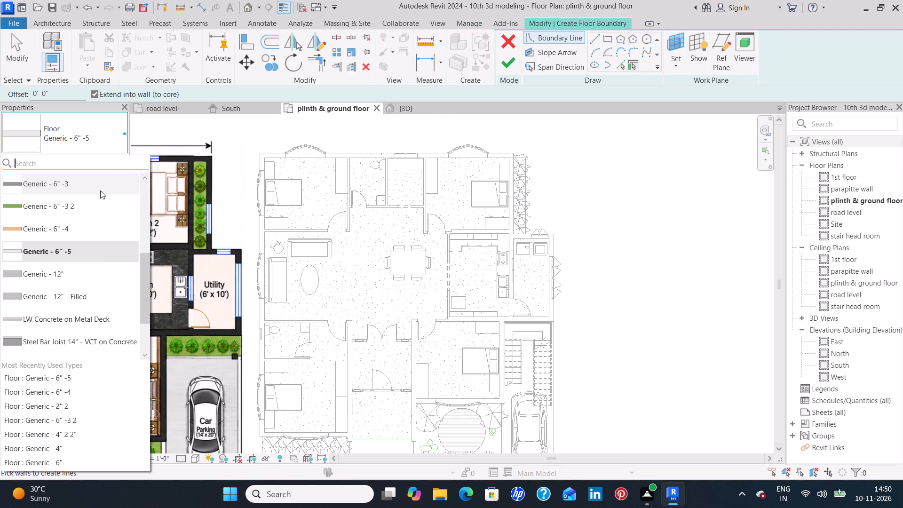
click(100, 190)
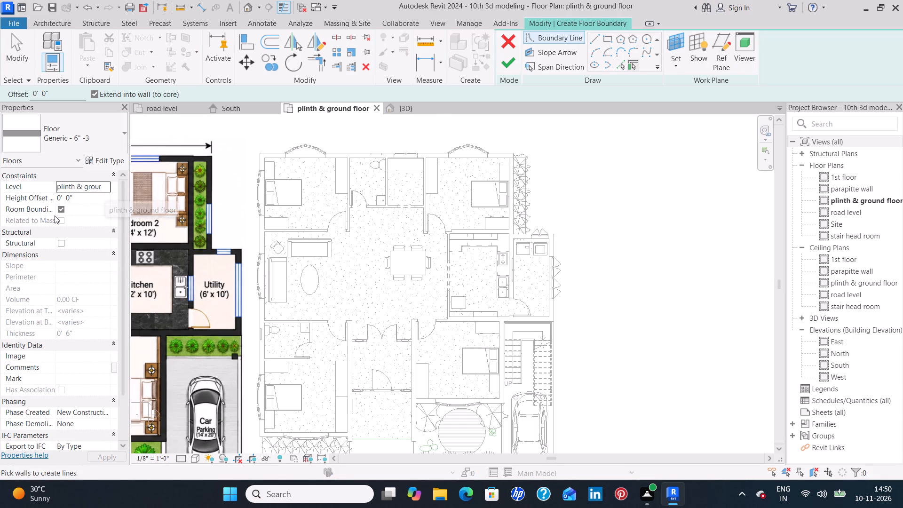
click(62, 206)
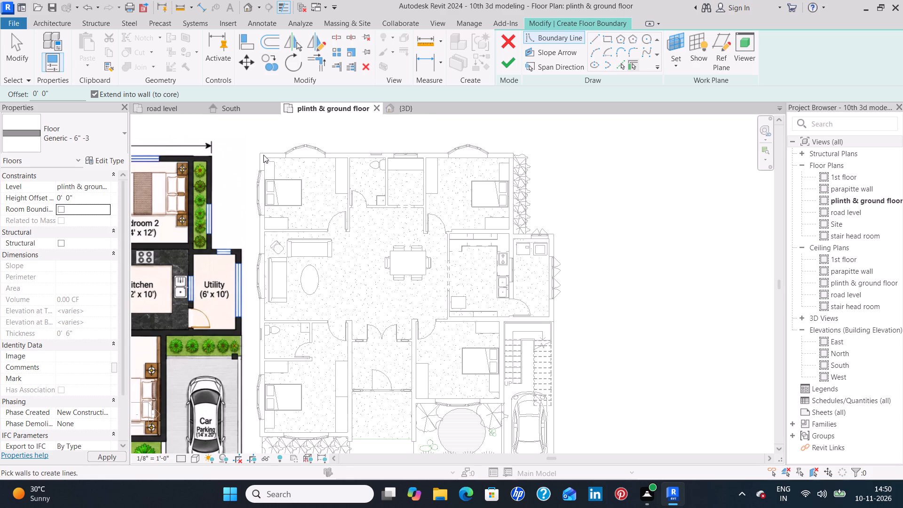
Draw straight floor boundary lines along the house's rear wall, about 13'-7" down the bedroom's outer wall, and out to the utility room's rear outer corner.
middle_drag(386, 196, 440, 189)
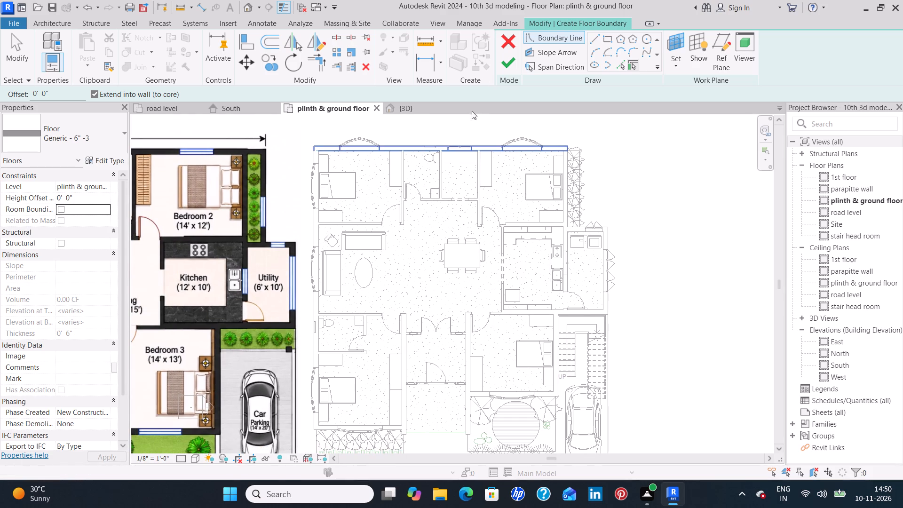
click(591, 40)
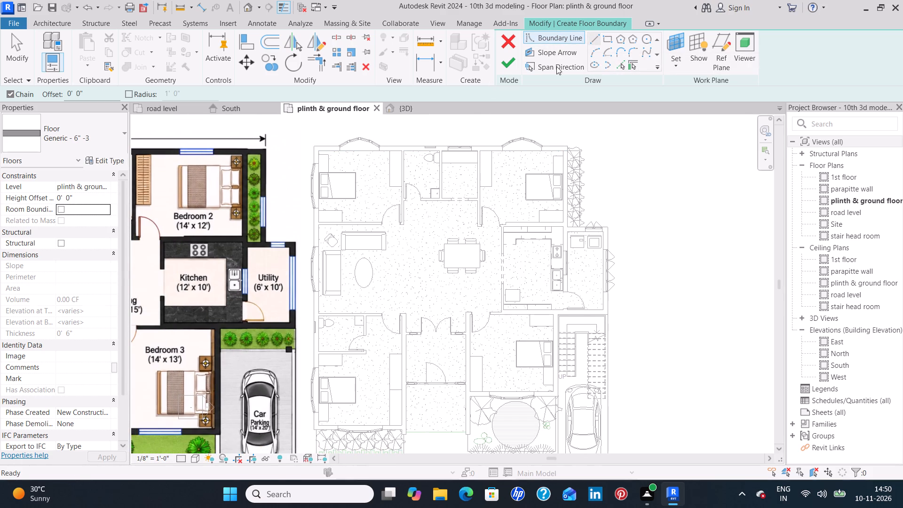
click(312, 145)
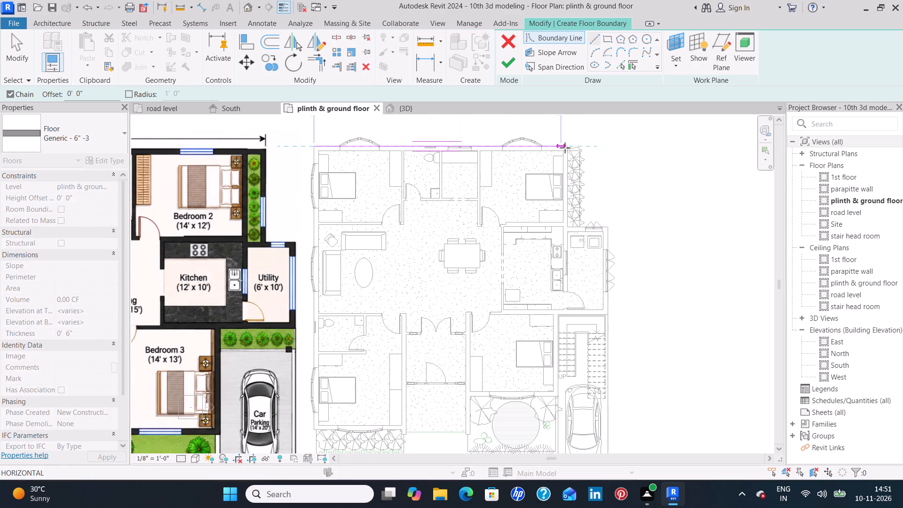
scroll(568, 147, up, 4)
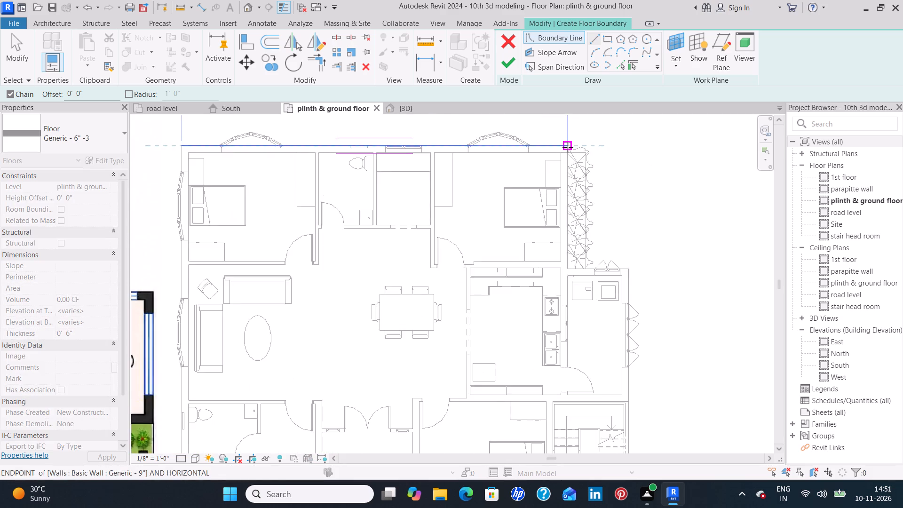
scroll(568, 147, up, 7)
click(568, 147)
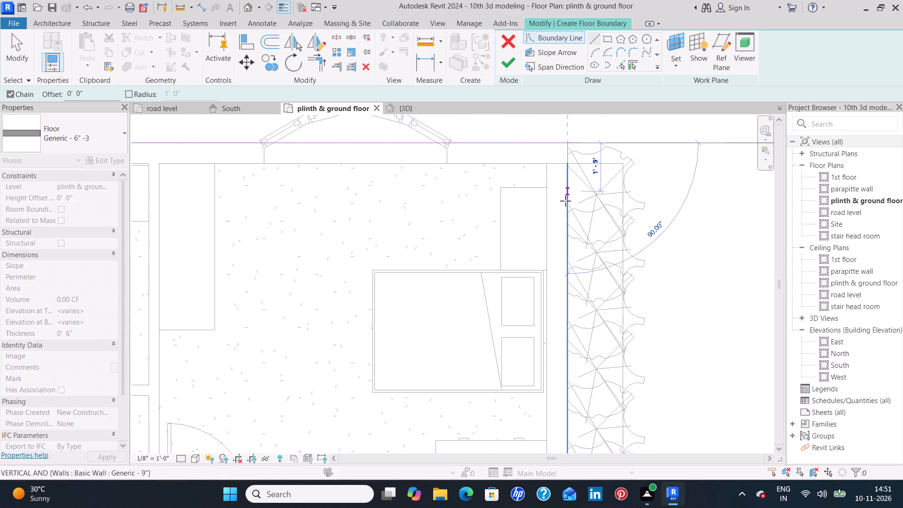
middle_drag(561, 298, 562, 124)
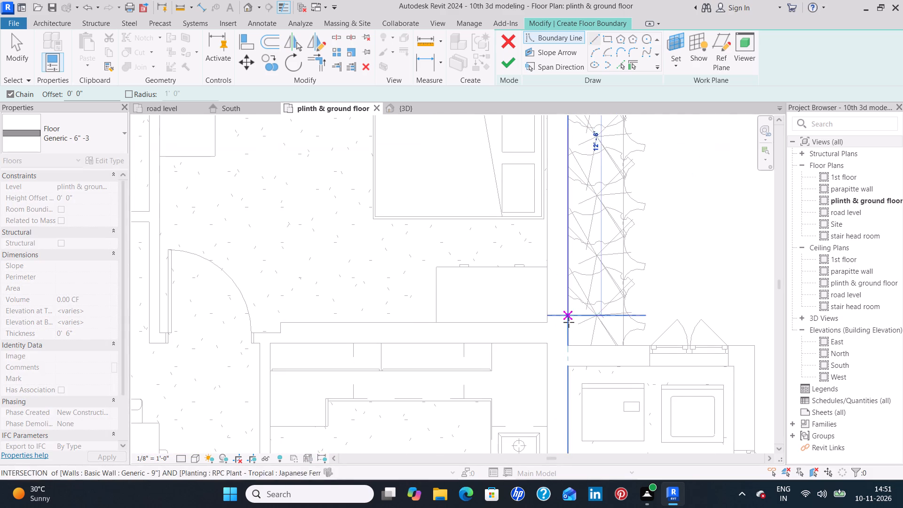
click(563, 343)
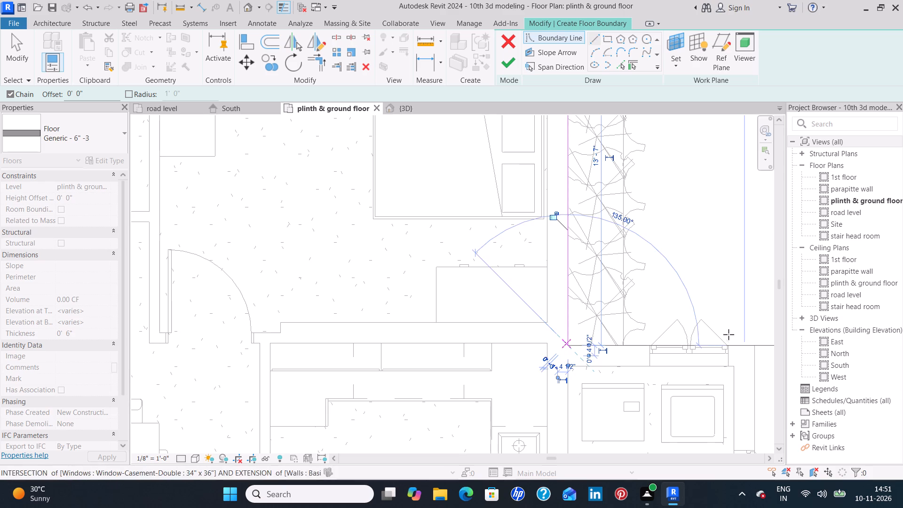
click(752, 344)
Continue the floor boundary down the utility room's outer wall to the parking strip, then 8'-4 1/2" inward along the strip's stair end.
middle_drag(690, 368, 641, 228)
middle_drag(689, 398, 672, 147)
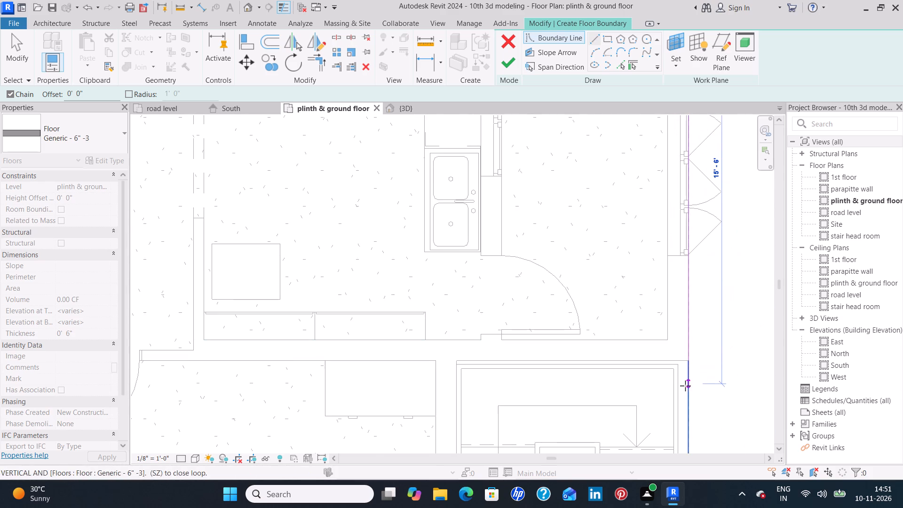
middle_drag(685, 384, 690, 211)
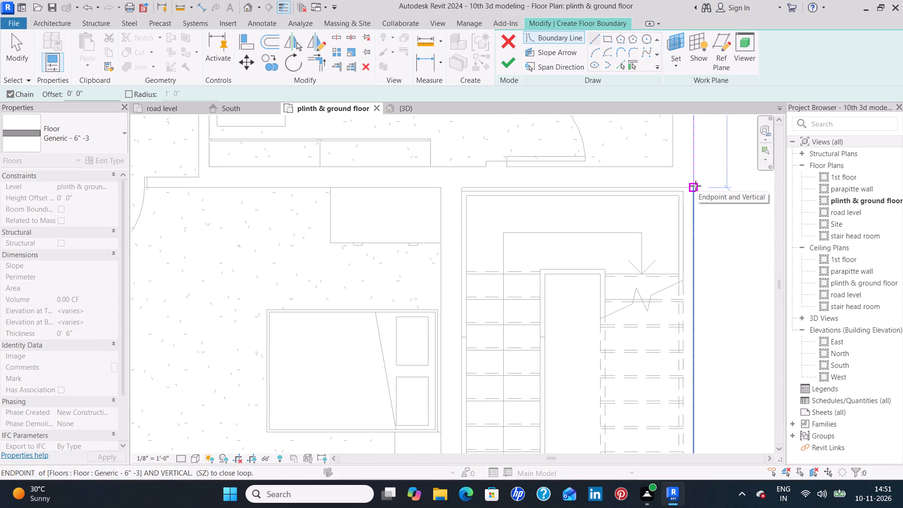
click(696, 186)
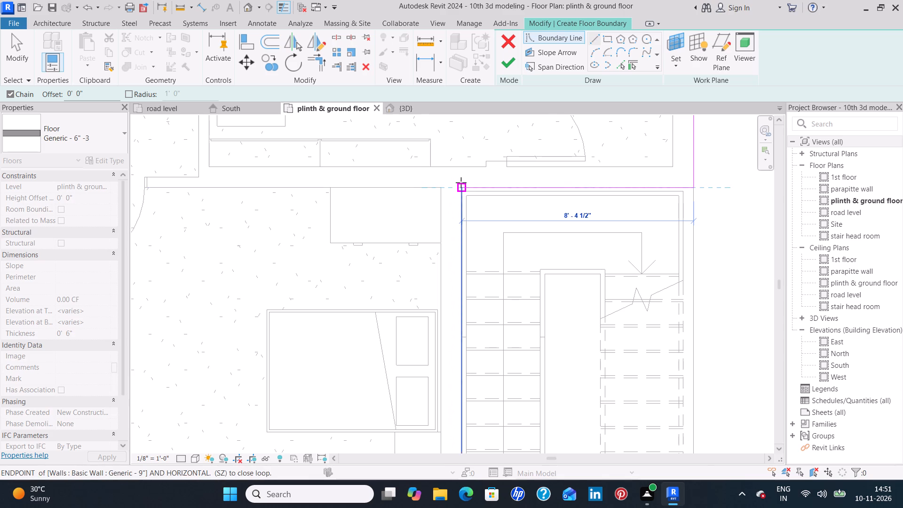
click(461, 183)
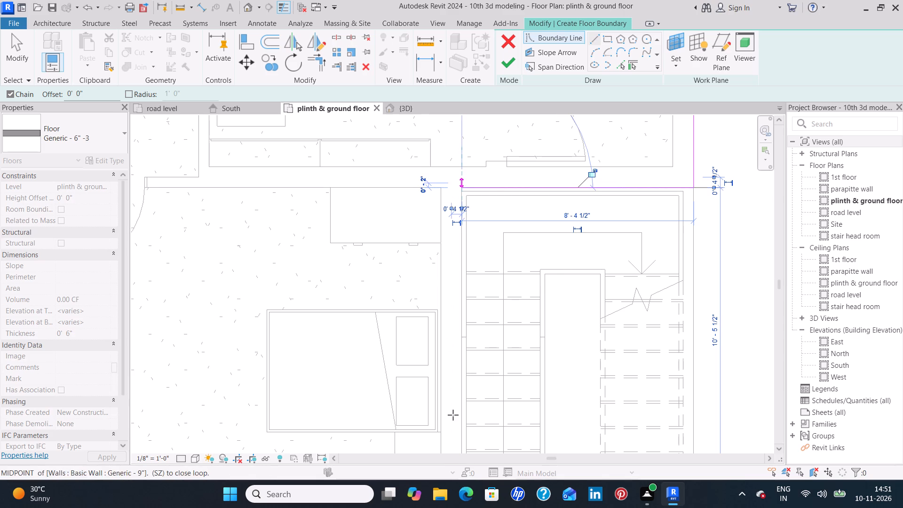
Extend the floor boundary along the parking strip's inner edge to the front garden planter, and end the line chain there.
middle_drag(459, 402, 476, 232)
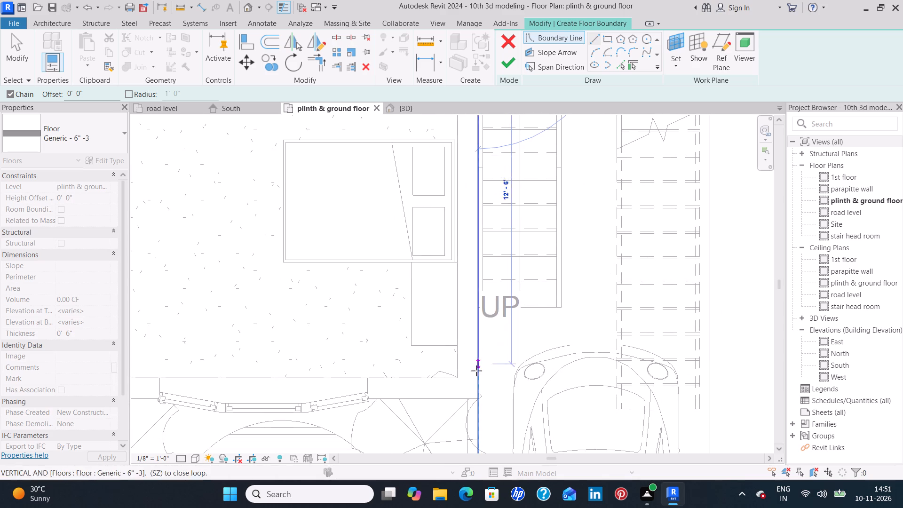
middle_drag(476, 392, 482, 254)
scroll(483, 242, down, 3)
middle_drag(480, 347, 497, 230)
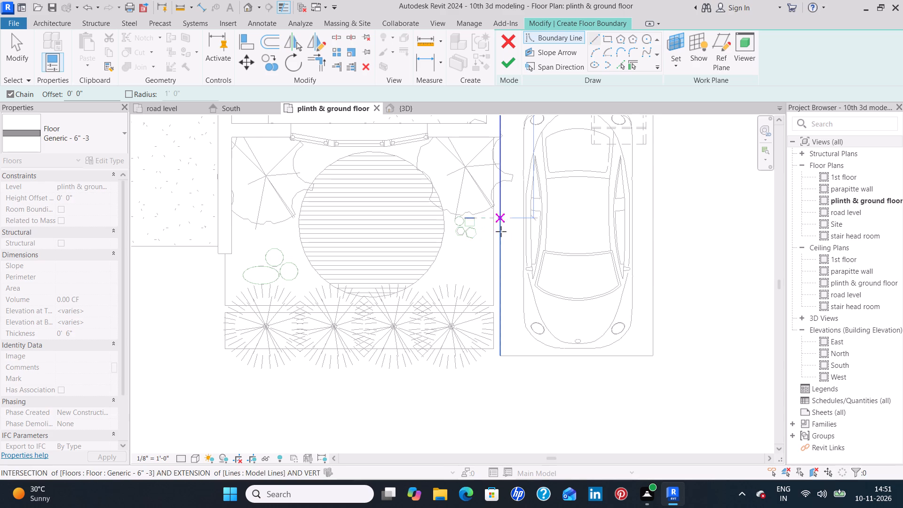
click(500, 312)
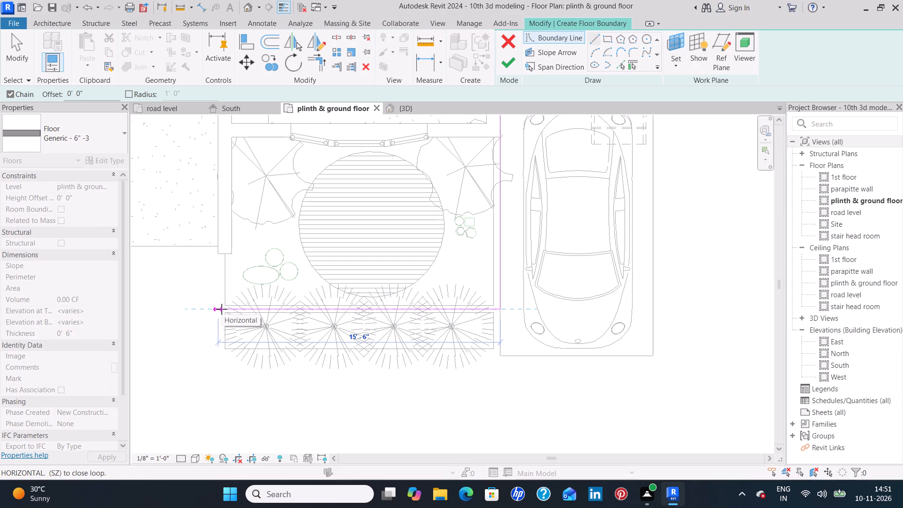
key(Escape)
key(Escape)
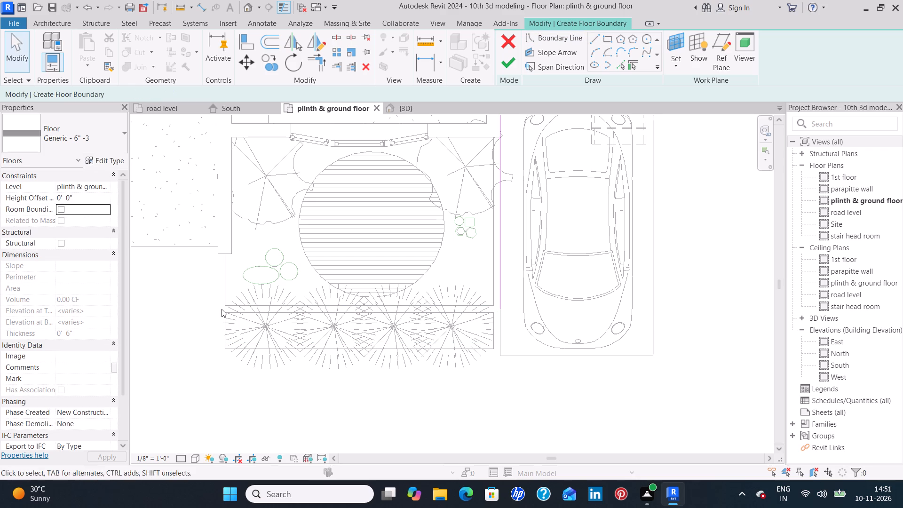
Discard the unfinished floor sketch in the plinth & ground floor plan.
key(Escape)
click(510, 40)
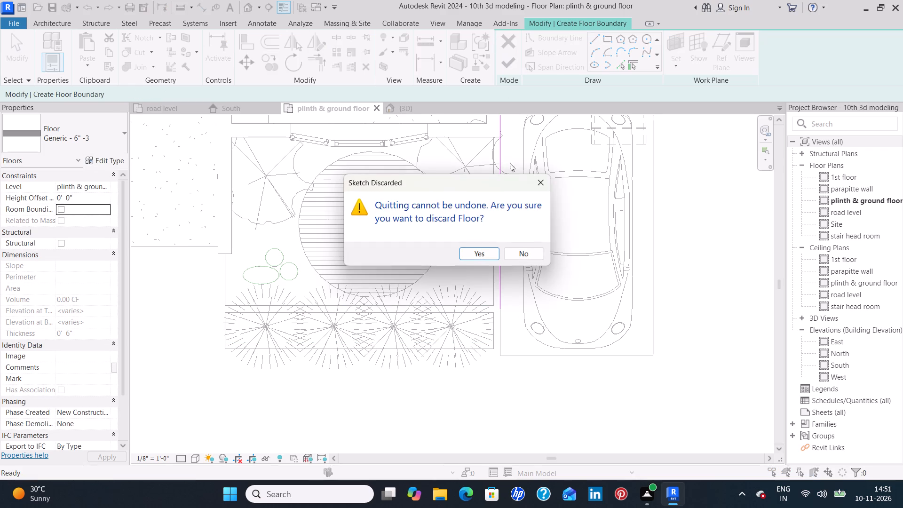
click(487, 251)
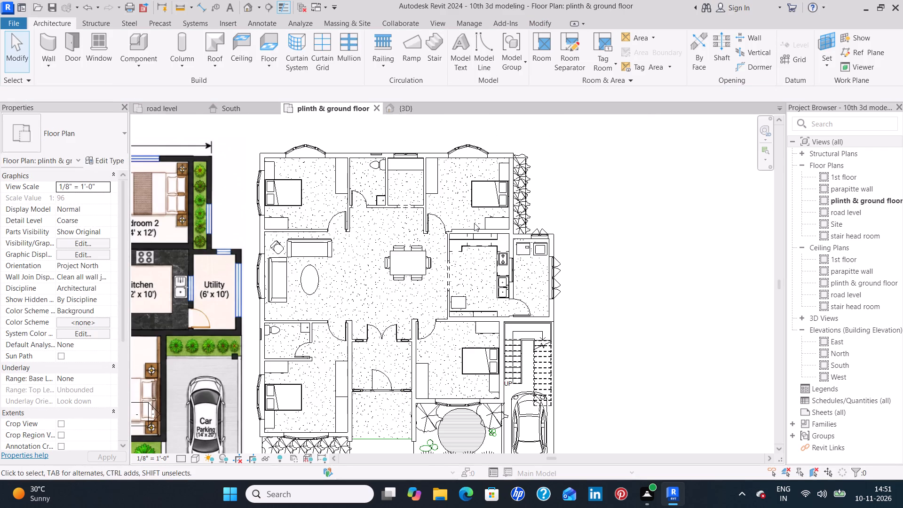
In the road level plan, start a floor of type Generic - 6" -3 on level 1st floor, with room bounding turned off.
click(183, 110)
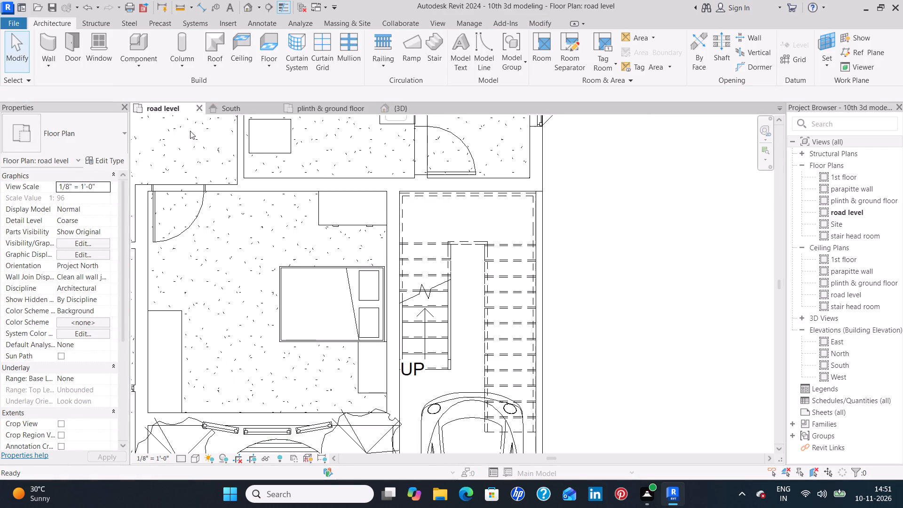
scroll(392, 336, down, 7)
middle_drag(362, 314, 469, 328)
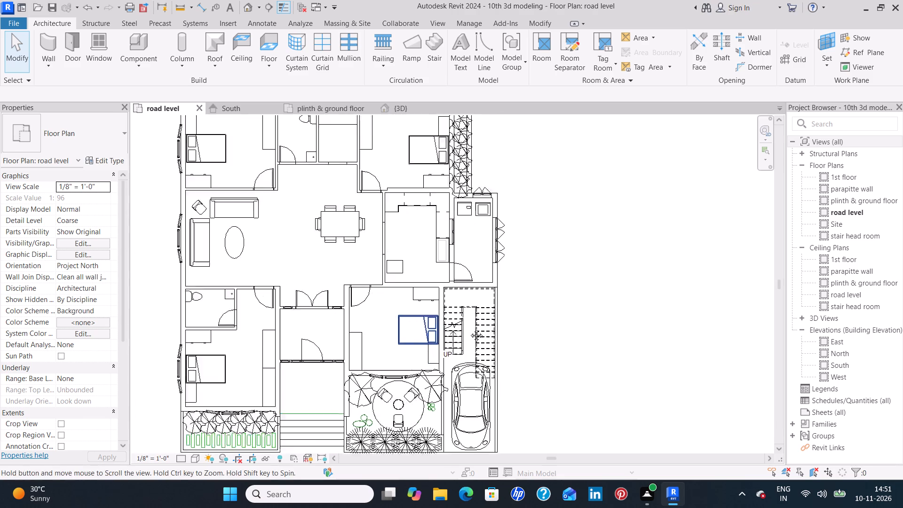
middle_drag(469, 328, 638, 366)
scroll(639, 366, down, 2)
middle_drag(669, 368, 561, 268)
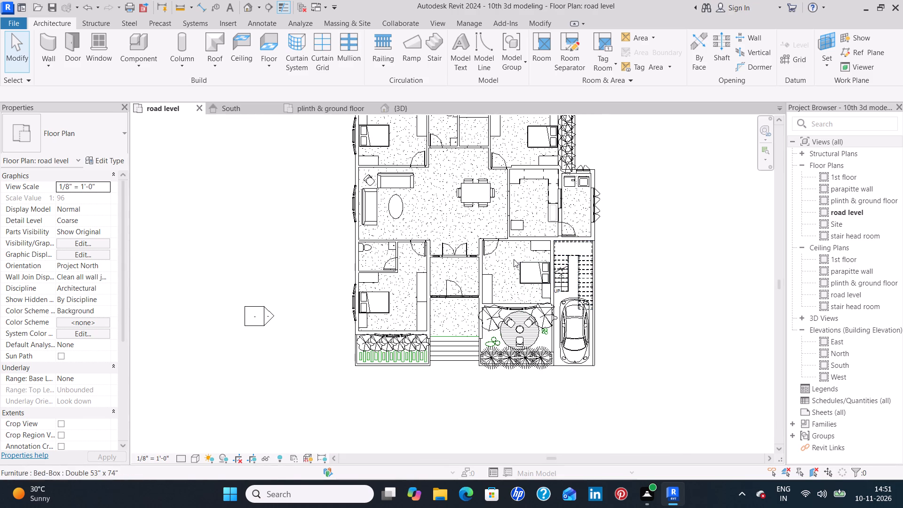
middle_drag(509, 257, 490, 311)
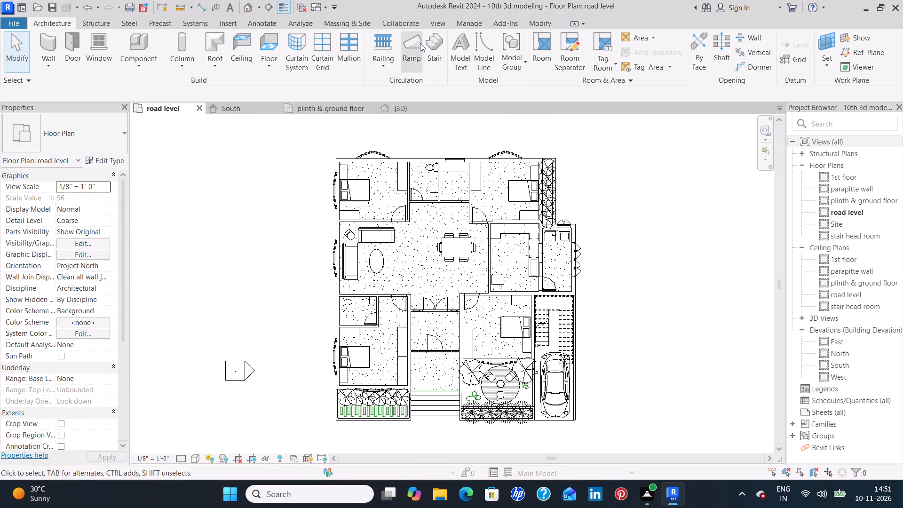
click(270, 45)
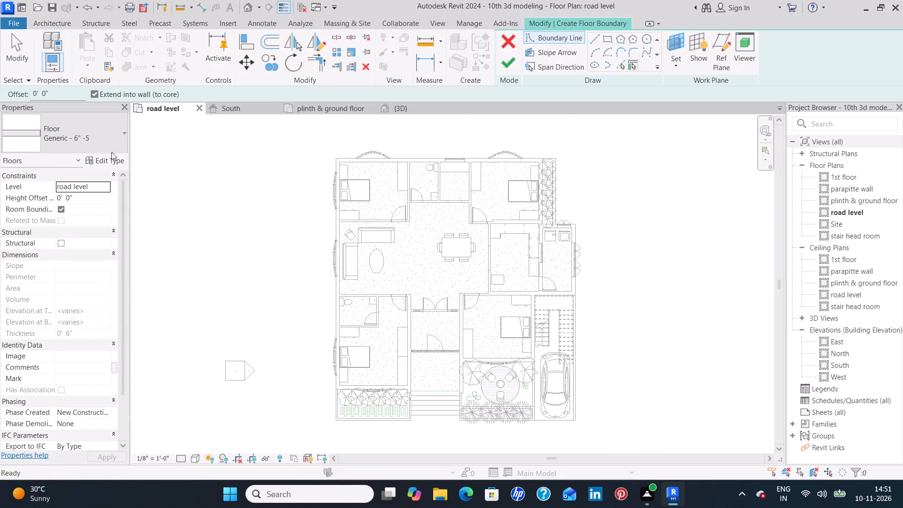
click(122, 135)
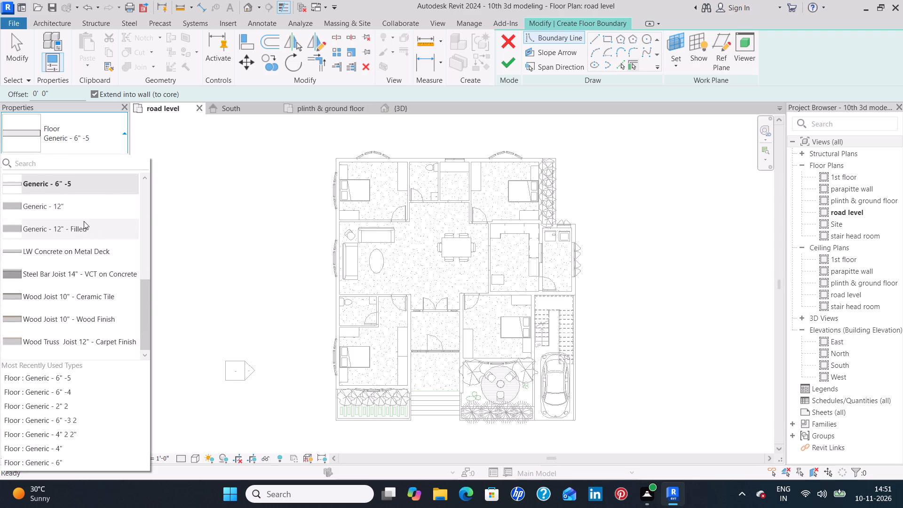
scroll(84, 220, up, 1)
click(101, 185)
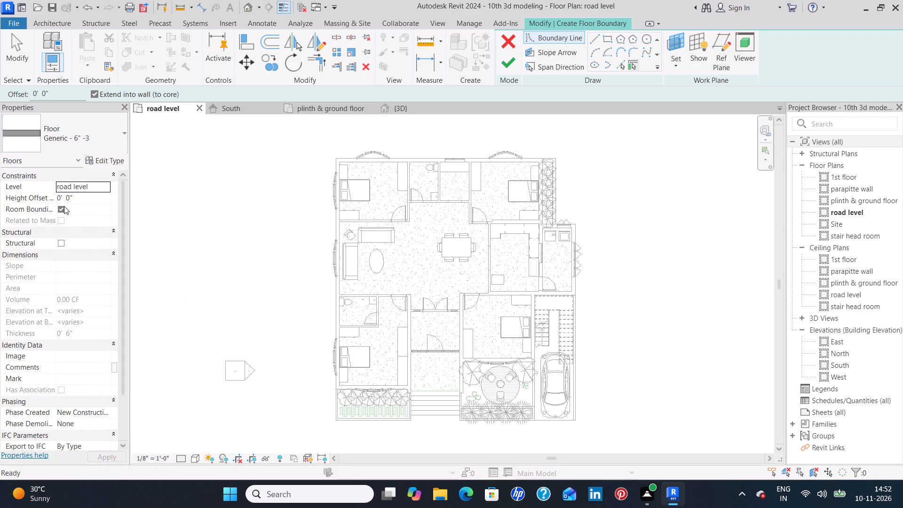
click(64, 206)
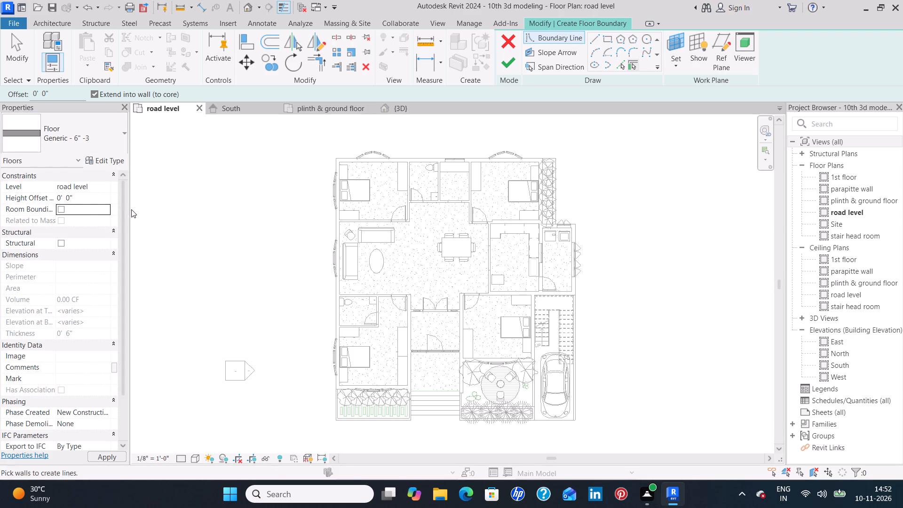
click(106, 186)
click(99, 220)
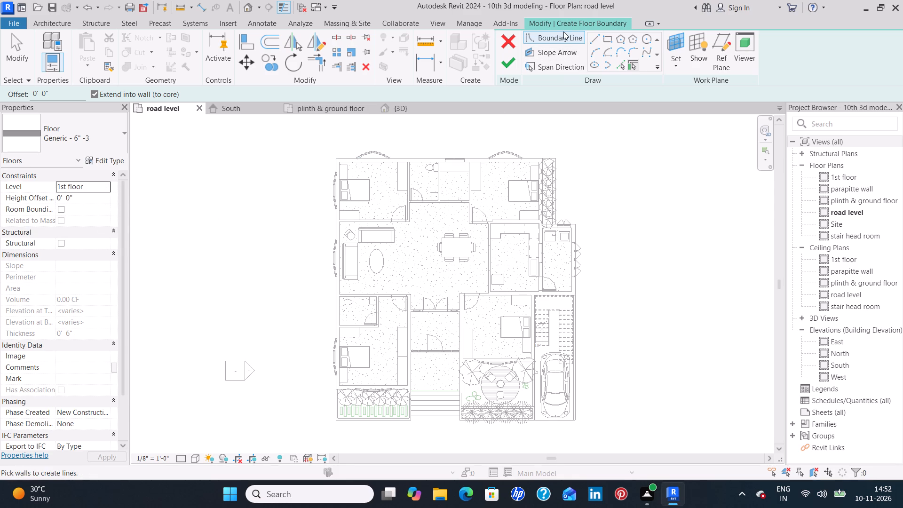
Draw straight floor boundary lines along the rear wall, about 13'-7" down the bedroom's outer wall, and out to the utility room's rear outer corner.
click(595, 39)
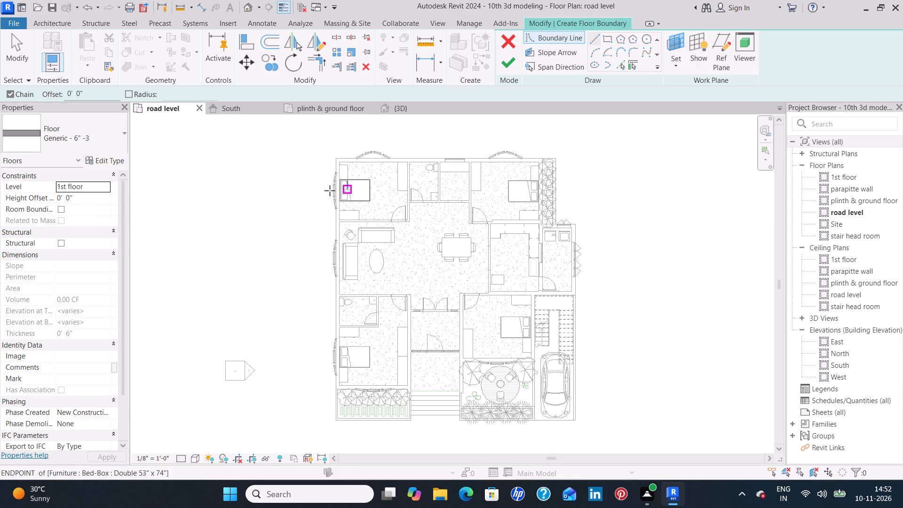
scroll(323, 179, up, 3)
click(342, 144)
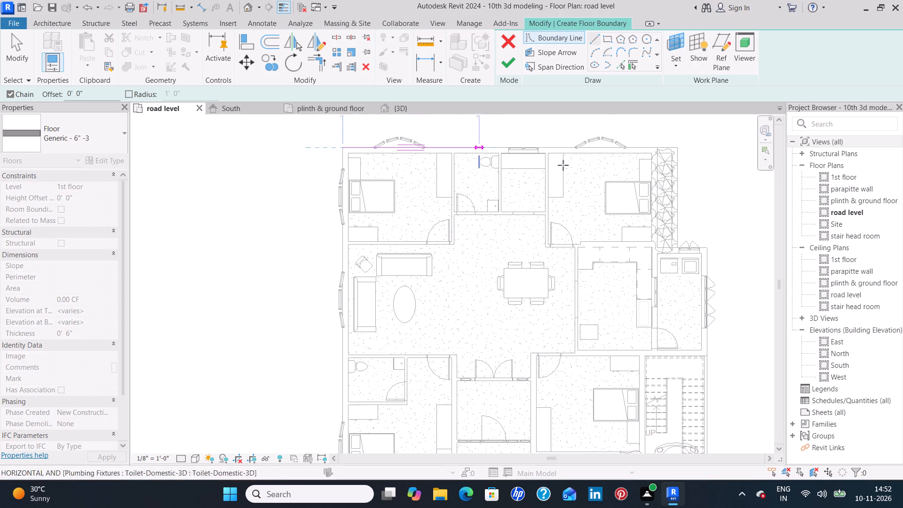
click(656, 148)
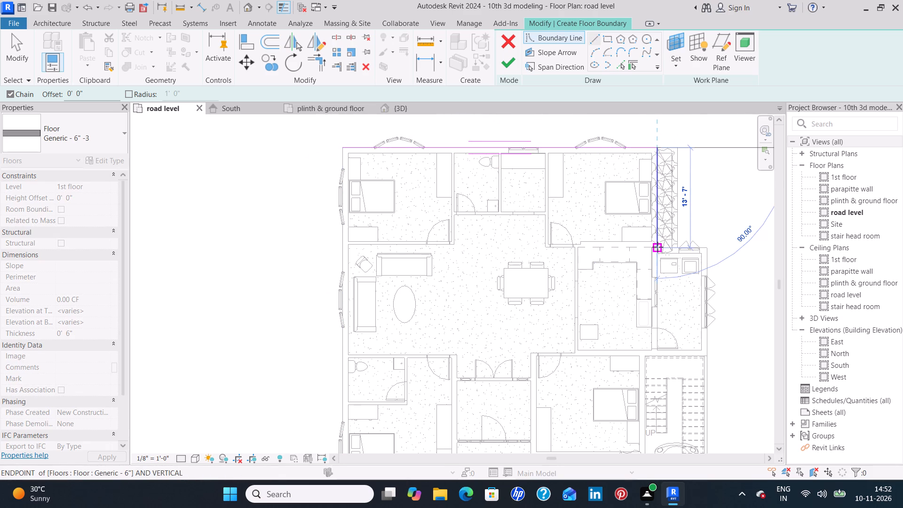
scroll(657, 247, up, 12)
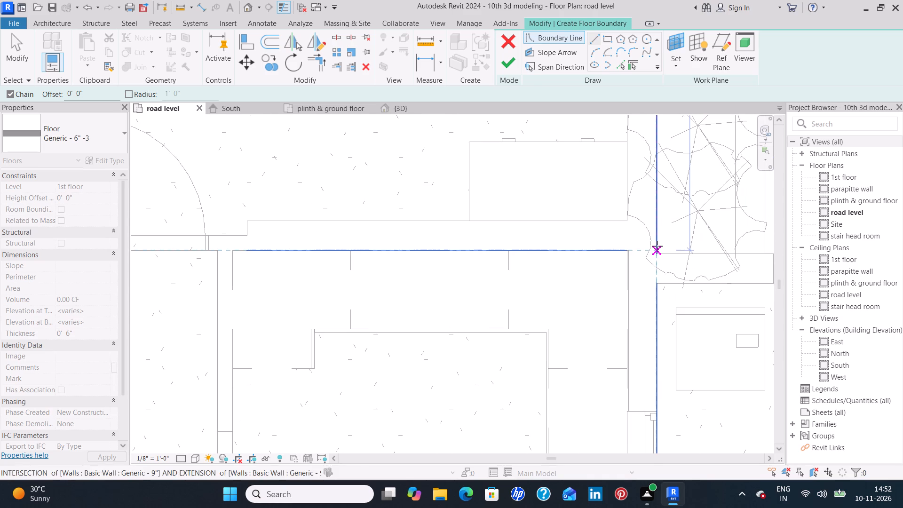
click(656, 251)
middle_drag(686, 248, 363, 206)
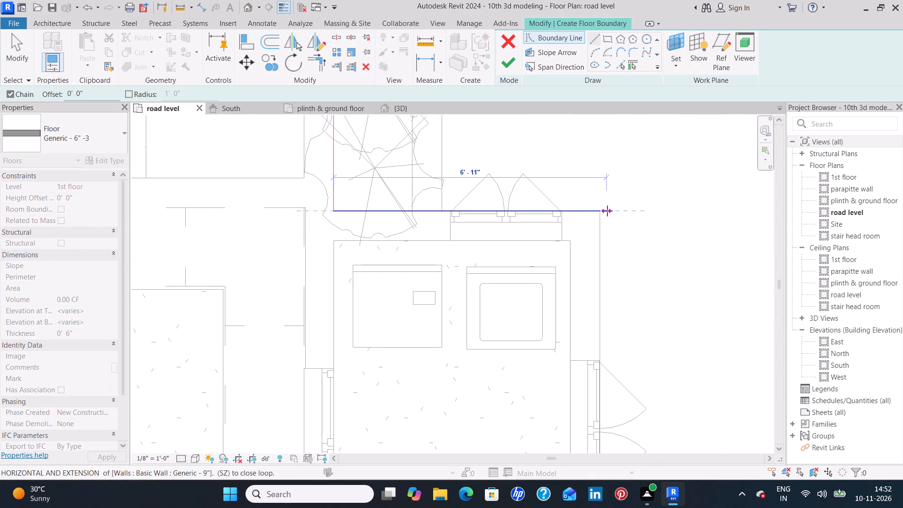
click(599, 211)
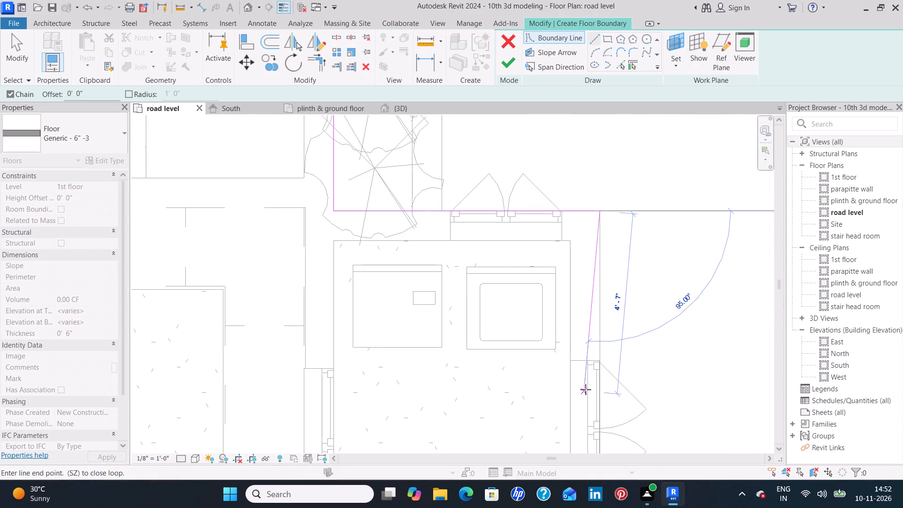
Continue the floor boundary down the utility room's outer wall to the stair end of the parking strip, and 8'-4 1/2" inward.
middle_drag(590, 388, 610, 196)
middle_drag(625, 398, 632, 184)
click(625, 382)
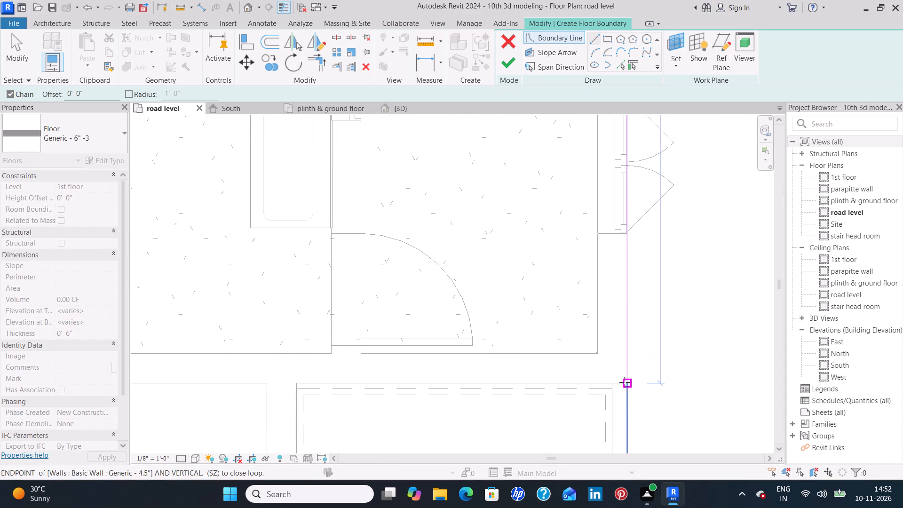
click(296, 384)
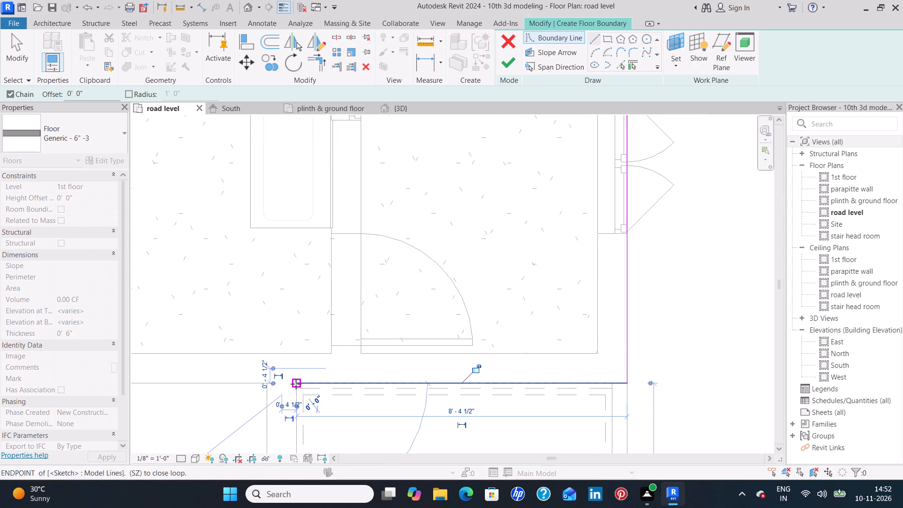
Extend the boundary along the parking strip's inner edge to the front planter, across the garden, and 2'-10 1/4" back to the entrance wall's end.
middle_drag(332, 374, 535, 188)
middle_drag(488, 418, 527, 212)
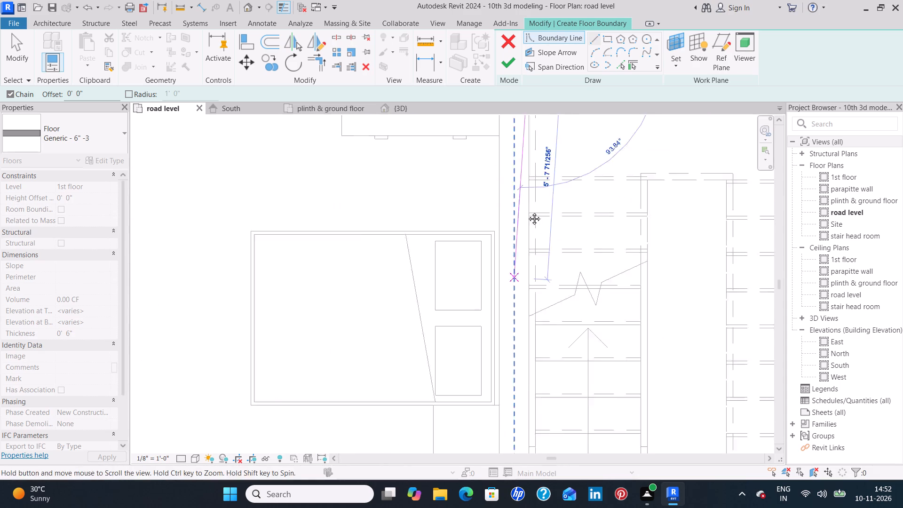
middle_drag(527, 212, 534, 163)
middle_drag(544, 389, 585, 74)
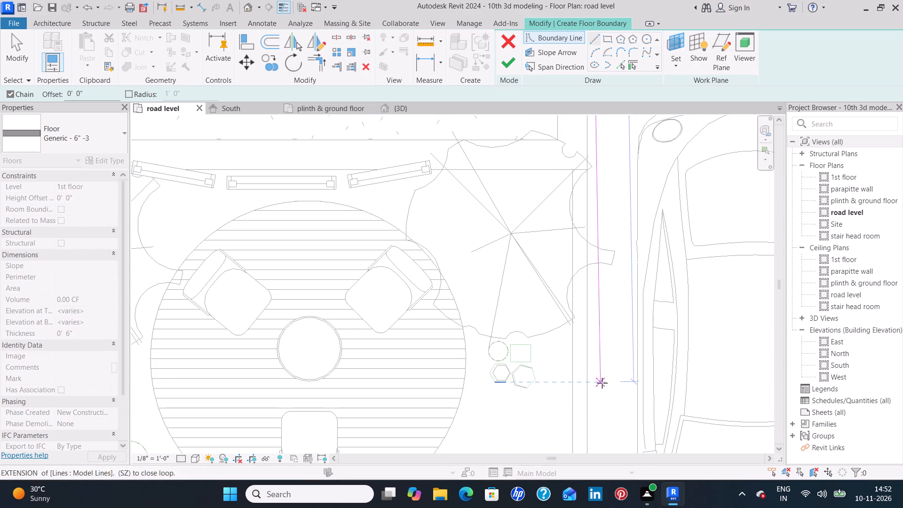
middle_drag(593, 380, 616, 206)
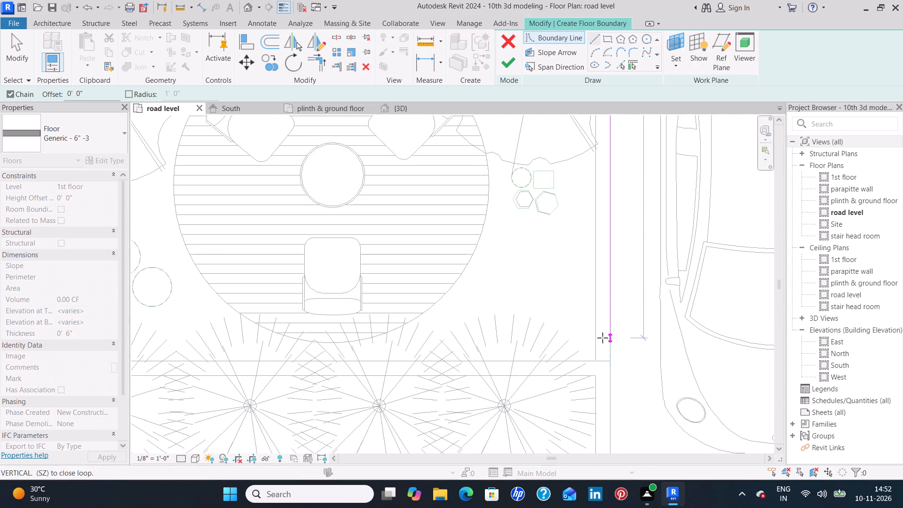
click(609, 363)
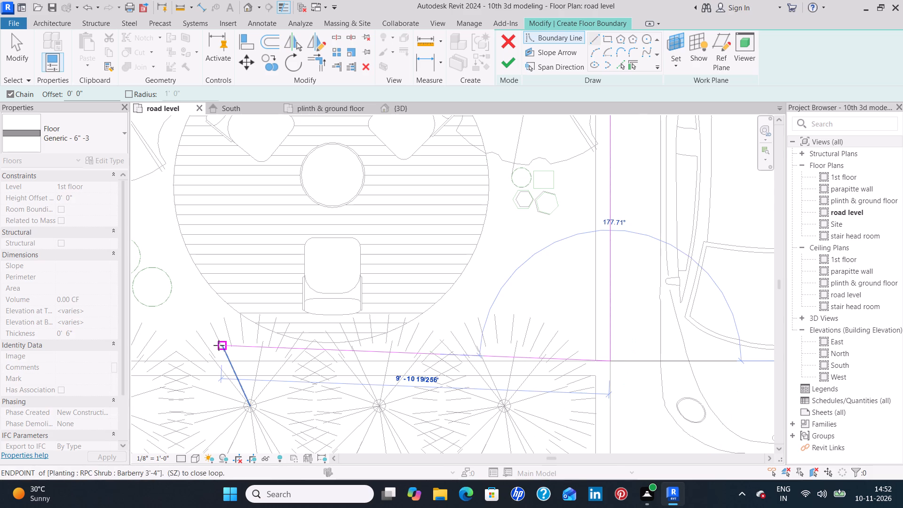
middle_drag(225, 359, 412, 363)
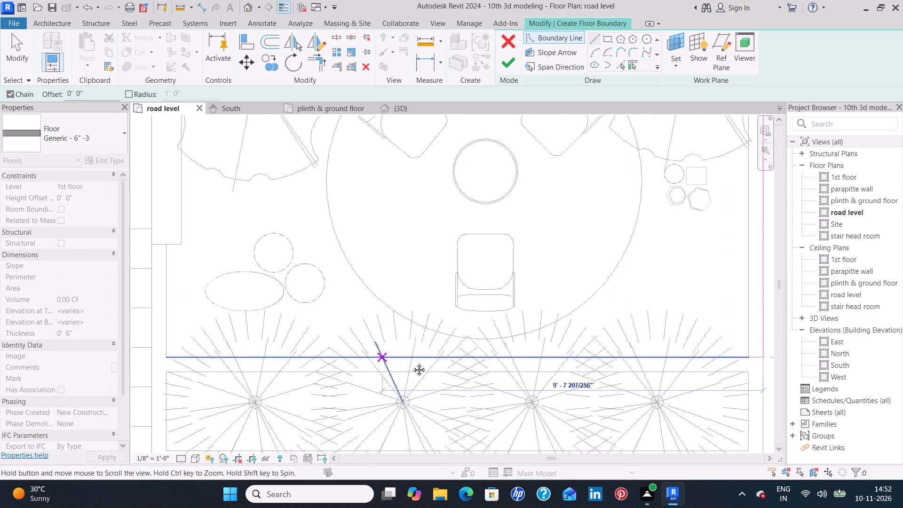
middle_drag(412, 363, 615, 382)
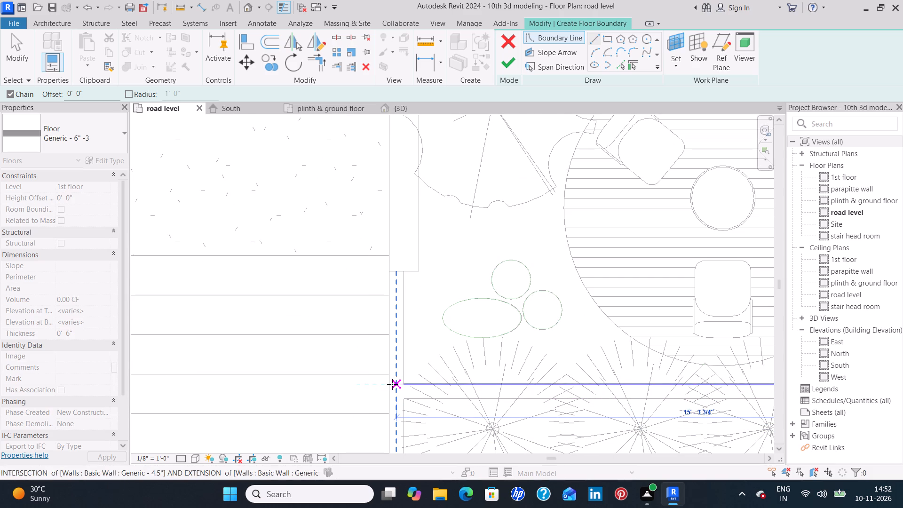
click(392, 384)
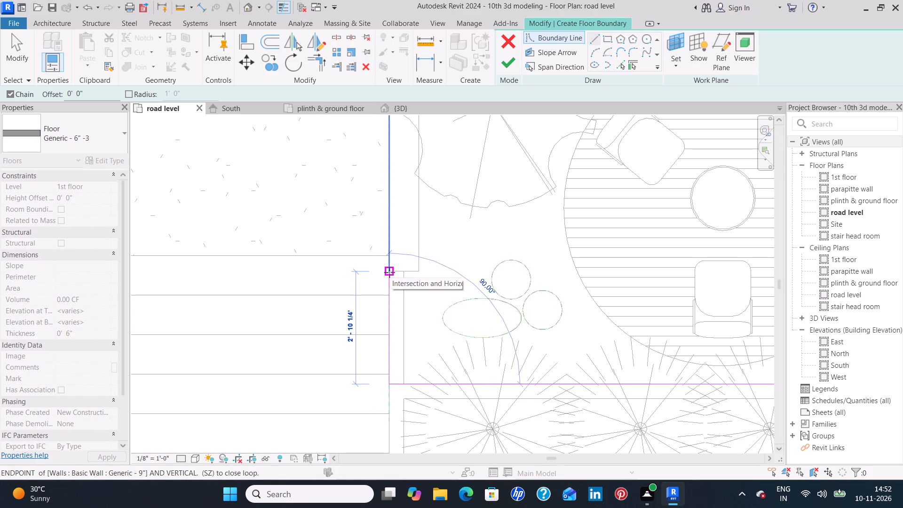
click(389, 272)
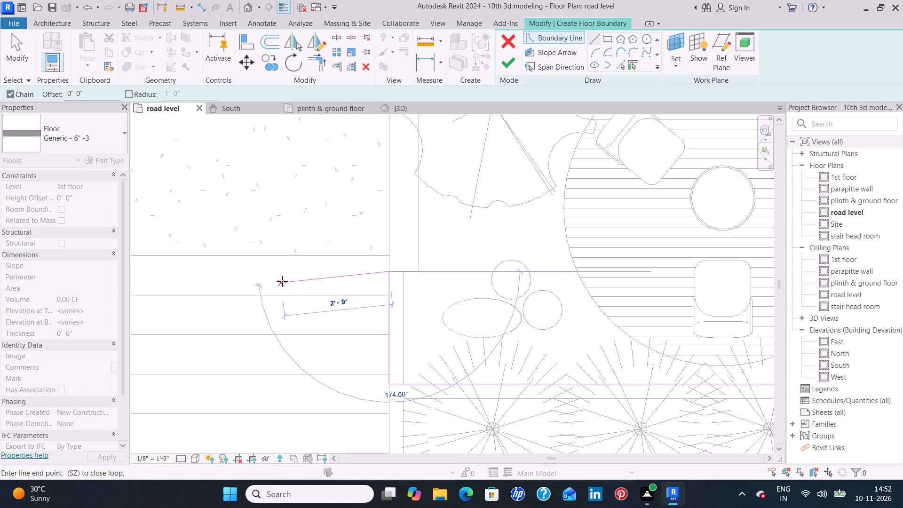
Continue the boundary 10'-0" across the entrance steps, over to the front bedroom's corner, 9 1/4" back, and 14'-9" along its front wall.
middle_drag(282, 280, 672, 293)
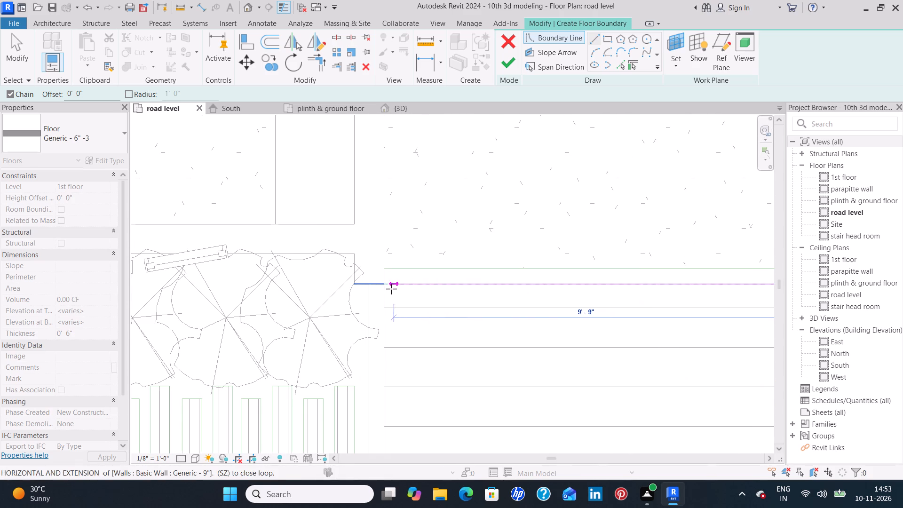
scroll(387, 289, down, 1)
click(387, 289)
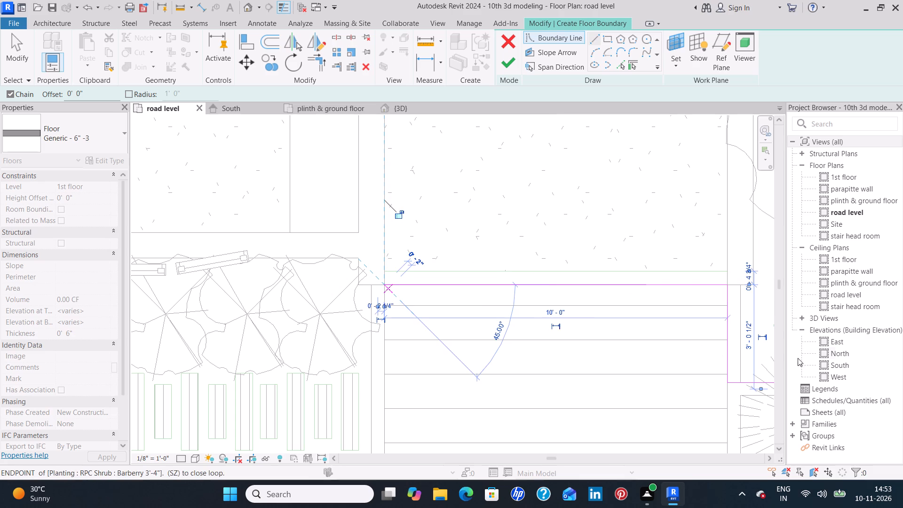
middle_drag(598, 311, 666, 309)
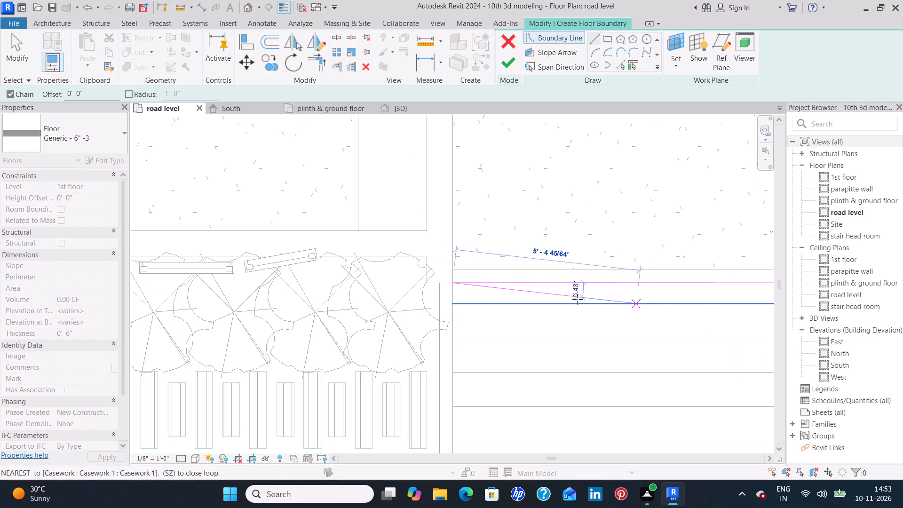
click(424, 282)
click(424, 259)
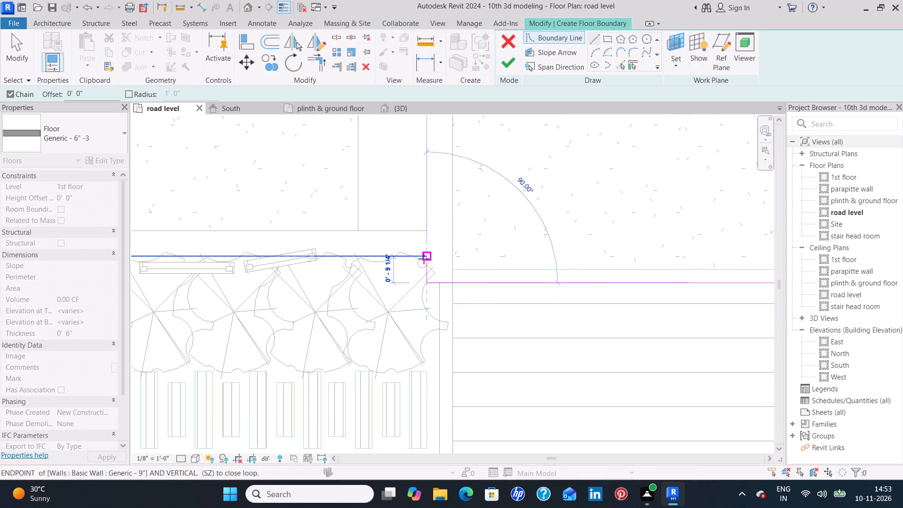
middle_drag(248, 256, 597, 293)
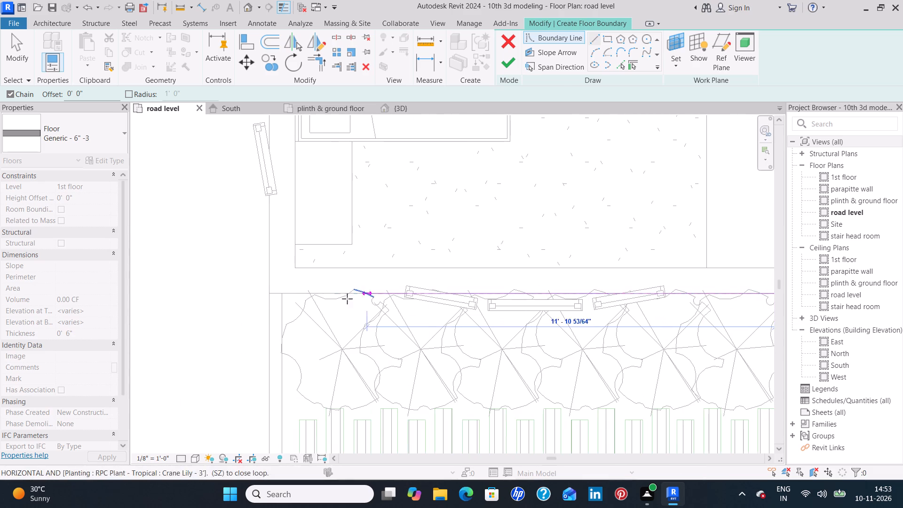
click(266, 292)
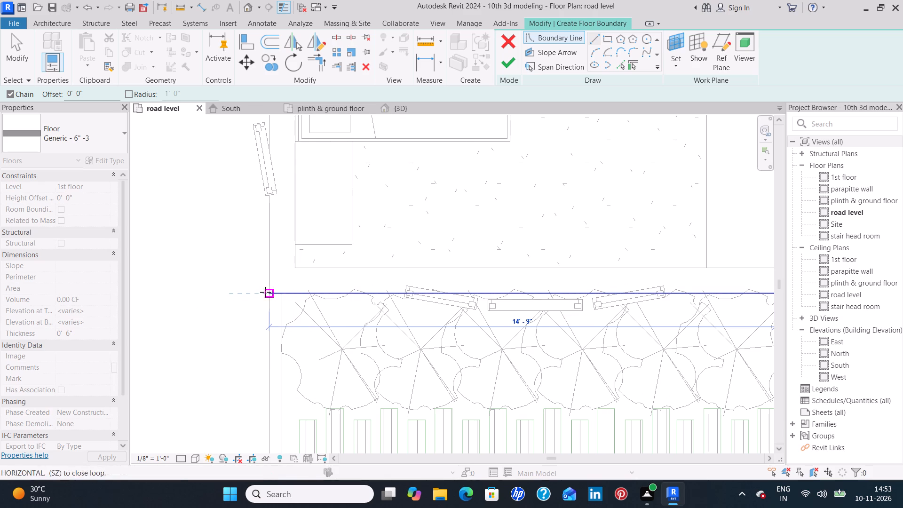
Close the floor boundary with a straight line along the full side wall, from the front bedroom's corner to the rear wall's end.
middle_drag(293, 194, 312, 437)
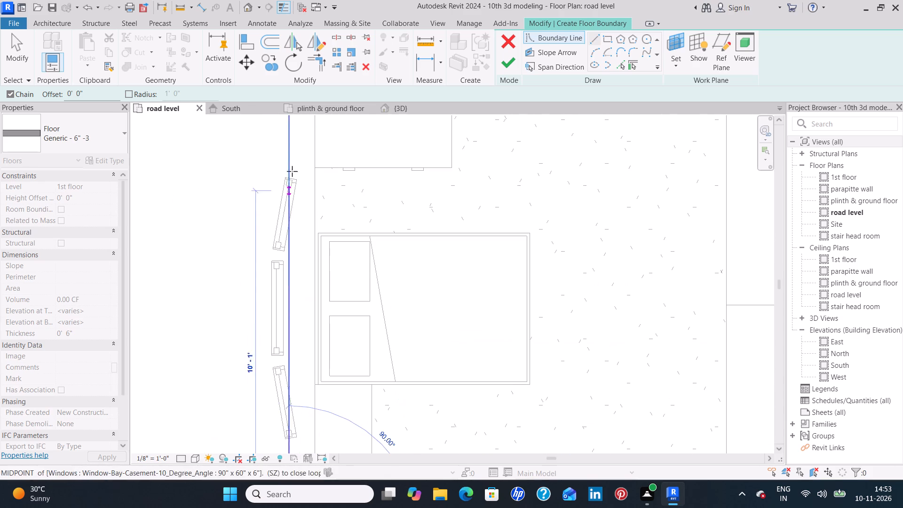
middle_drag(303, 155, 297, 481)
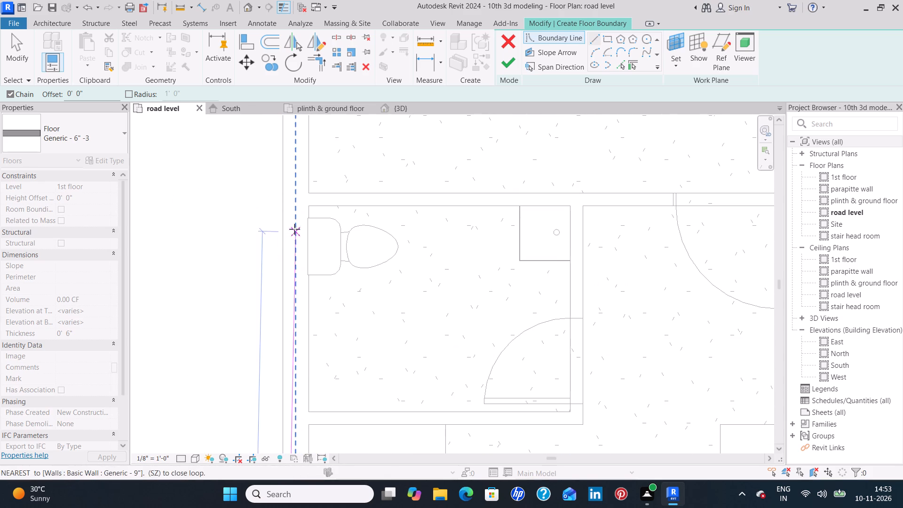
middle_drag(290, 177, 291, 507)
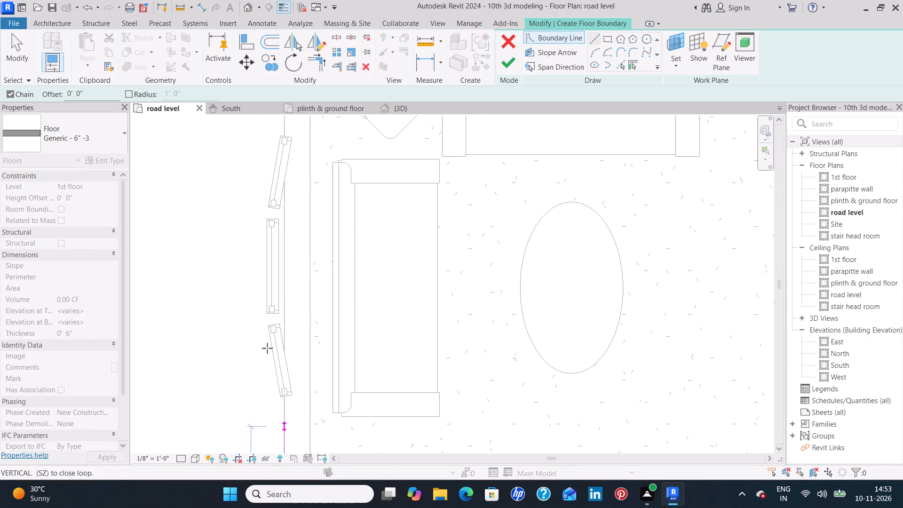
middle_drag(281, 133, 281, 347)
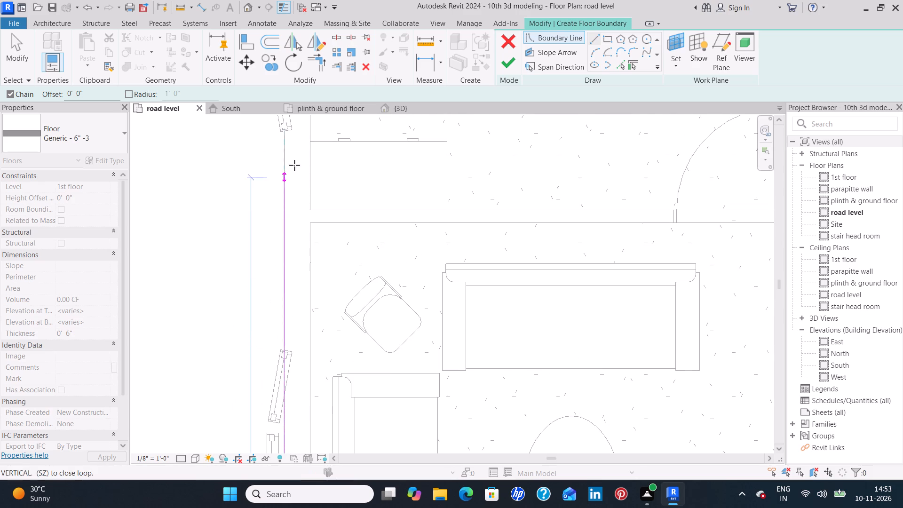
middle_drag(293, 154, 291, 393)
scroll(294, 240, down, 3)
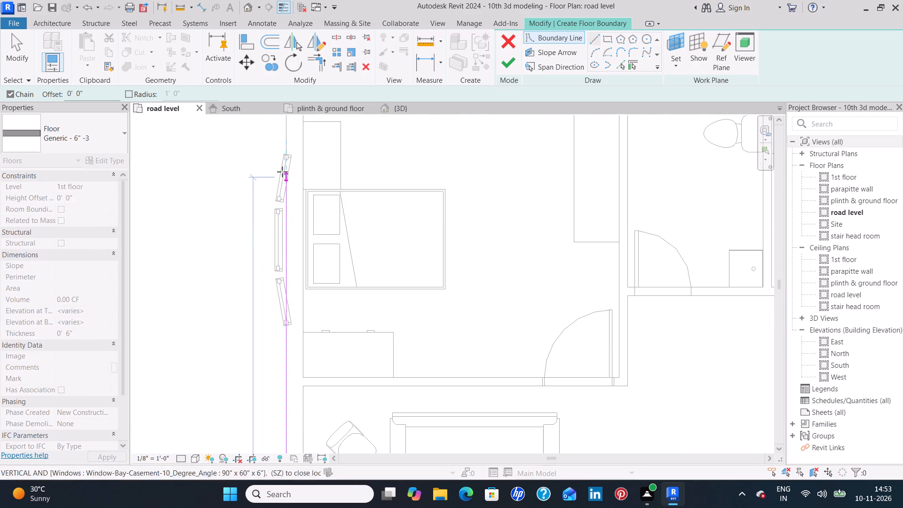
middle_drag(282, 172, 287, 382)
click(290, 302)
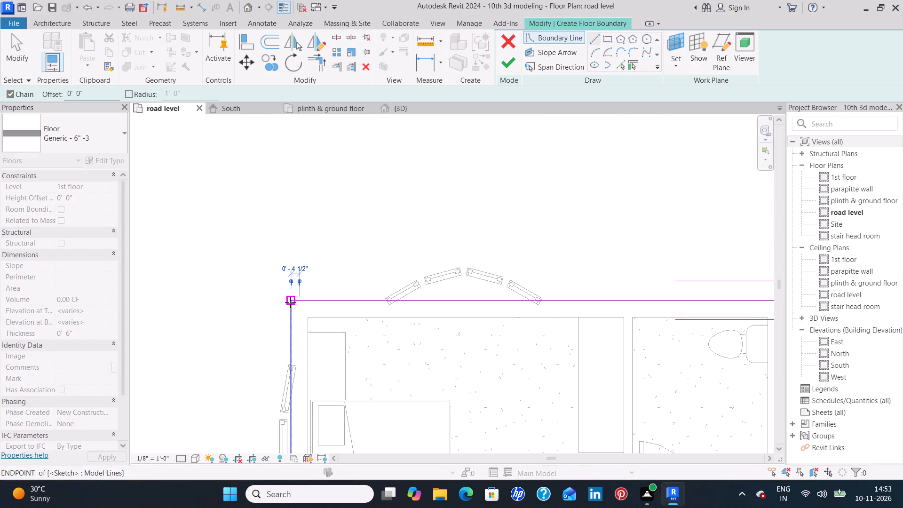
key(Escape)
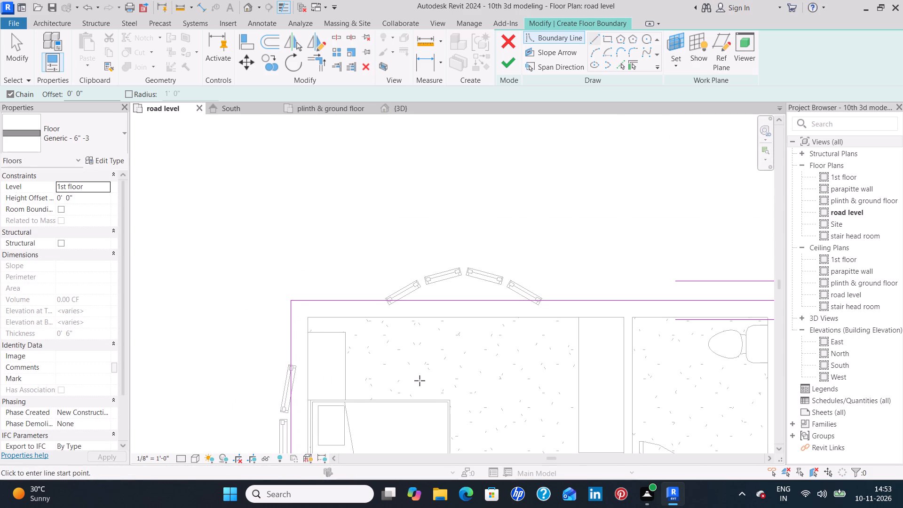
key(Escape)
Move the long rear boundary line outward to 2'-0" from the rear wall's centreline.
scroll(420, 381, down, 3)
middle_drag(648, 428, 475, 368)
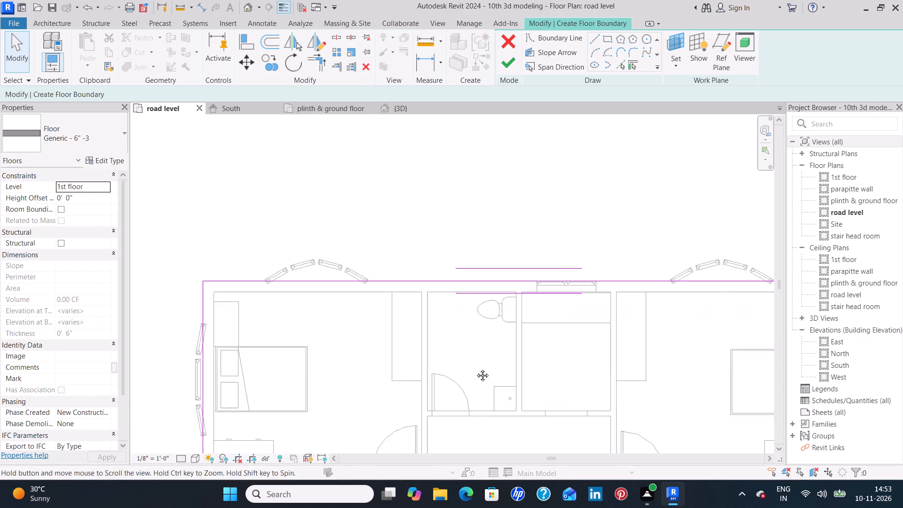
middle_drag(475, 368, 459, 364)
click(409, 265)
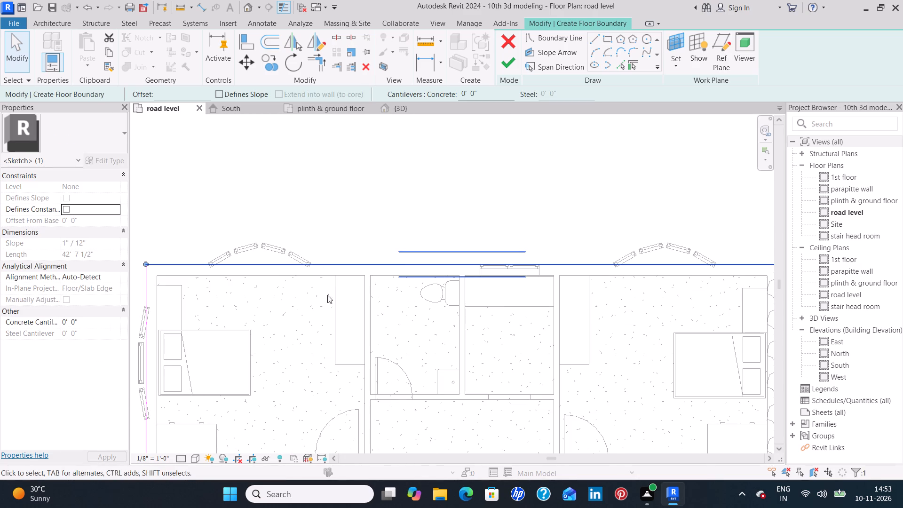
scroll(574, 381, down, 2)
middle_drag(517, 362, 334, 352)
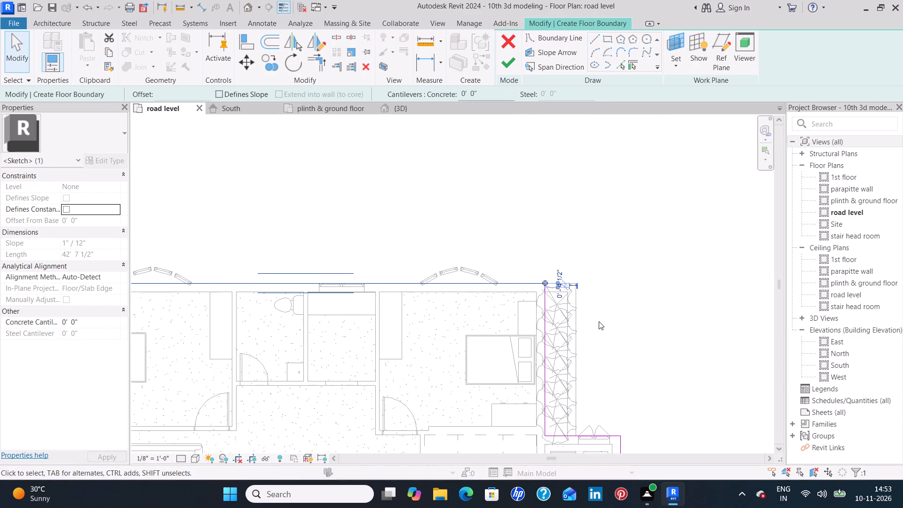
scroll(596, 318, up, 8)
scroll(548, 281, up, 1)
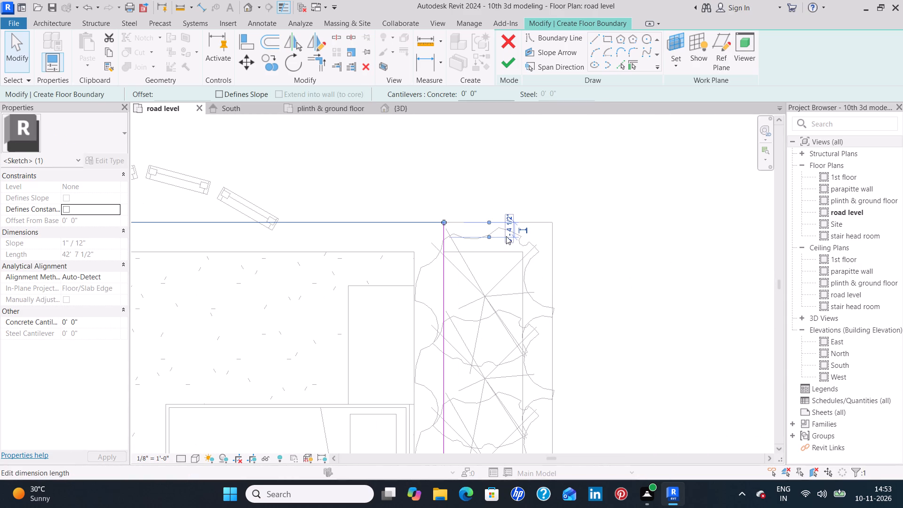
click(508, 233)
key(2)
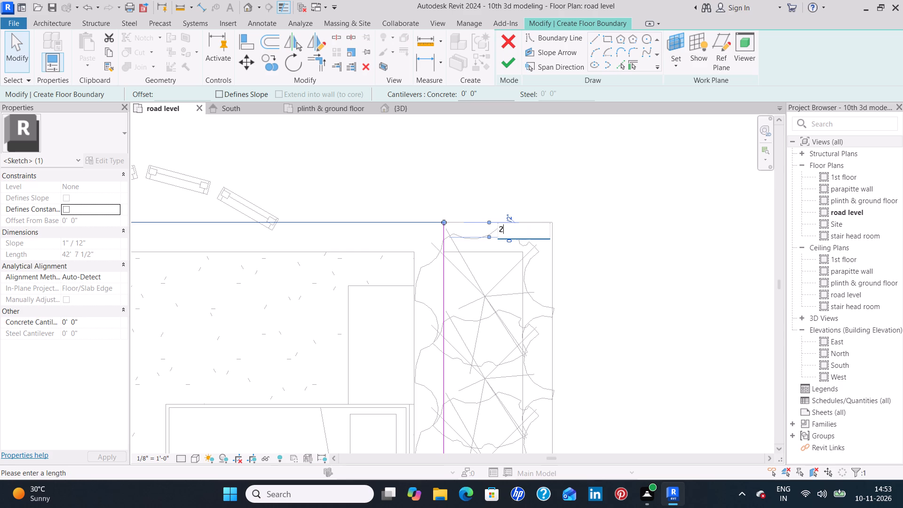
key(apostrophe)
key(Return)
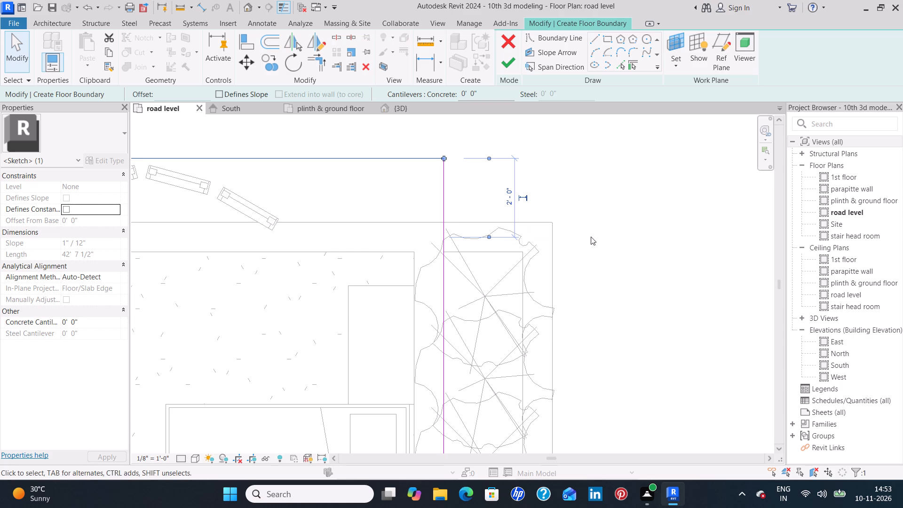
click(630, 242)
Move the boundary line along the rear bedroom's planted outer side to 2'-0" from that wall's centreline.
click(448, 293)
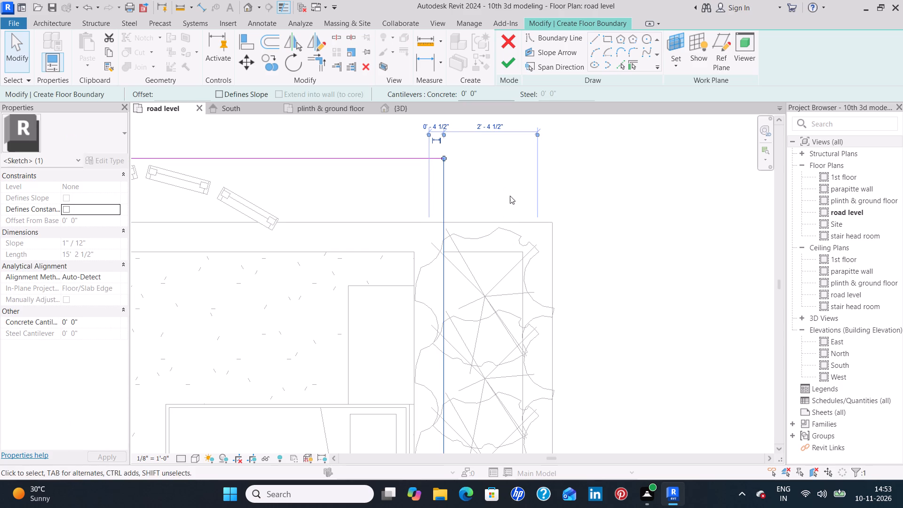
click(436, 125)
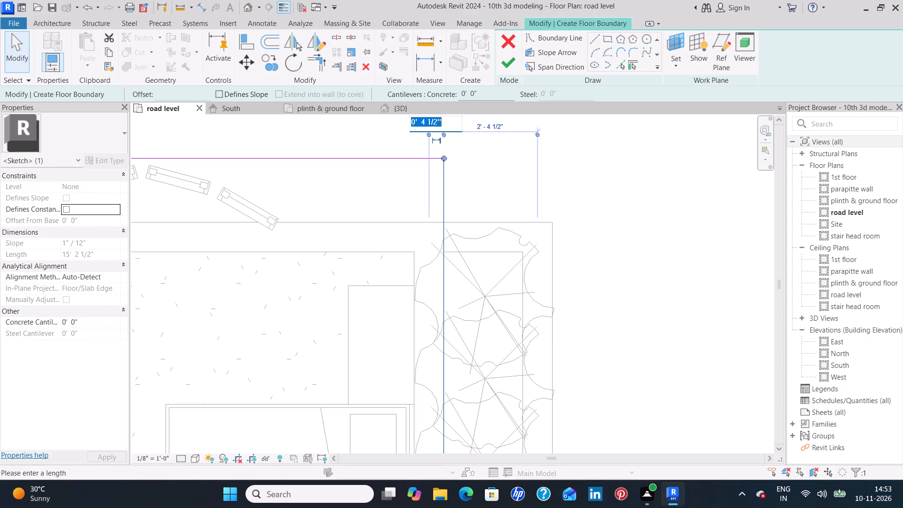
key(Delete)
key(2)
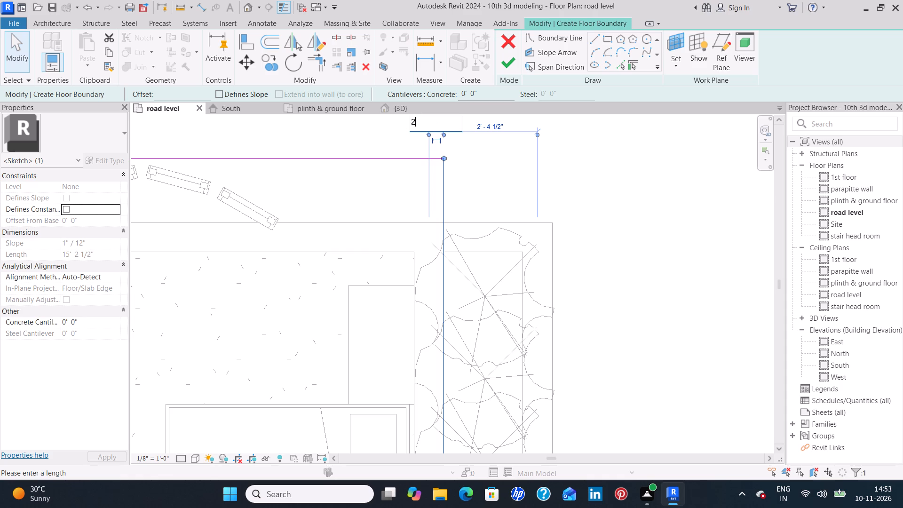
key(apostrophe)
key(Return)
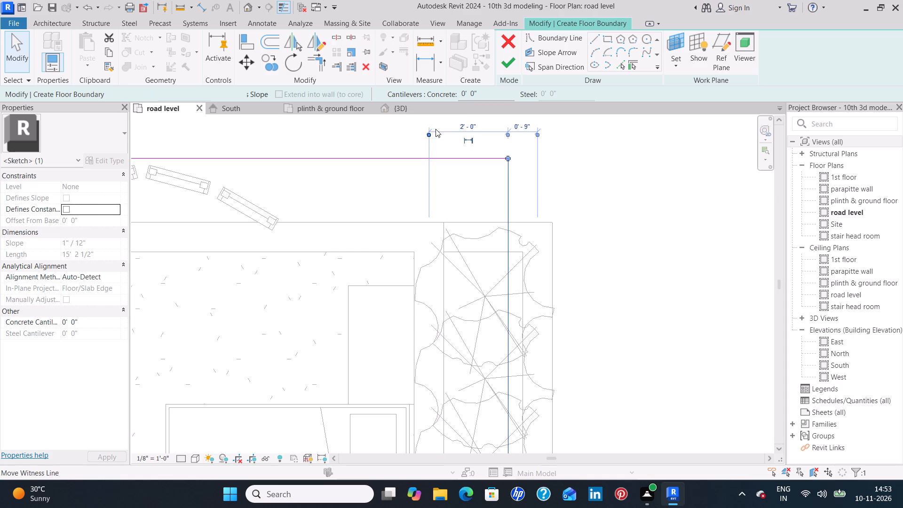
click(579, 183)
Move the short boundary line behind the utility room outward to 2'-0" from its rear wall's centreline.
middle_drag(605, 351, 597, 239)
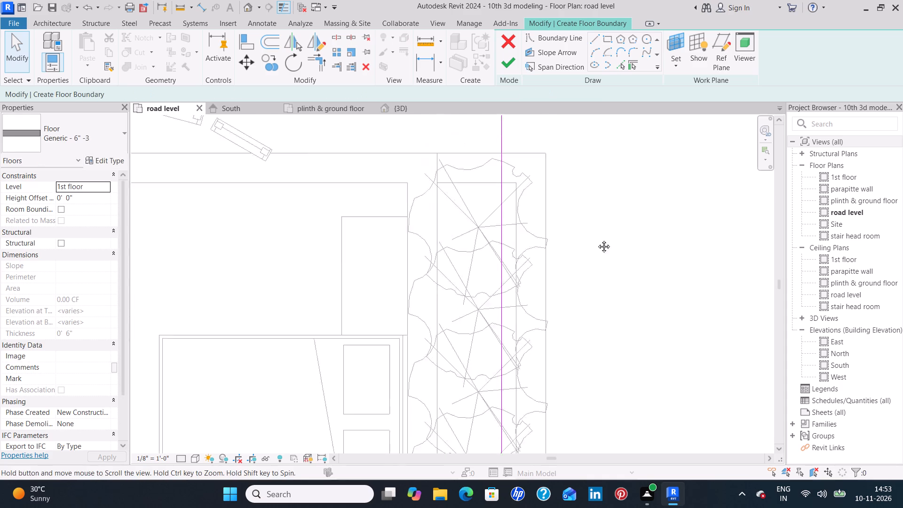
middle_drag(597, 239, 594, 206)
scroll(594, 206, down, 3)
middle_drag(587, 404, 565, 234)
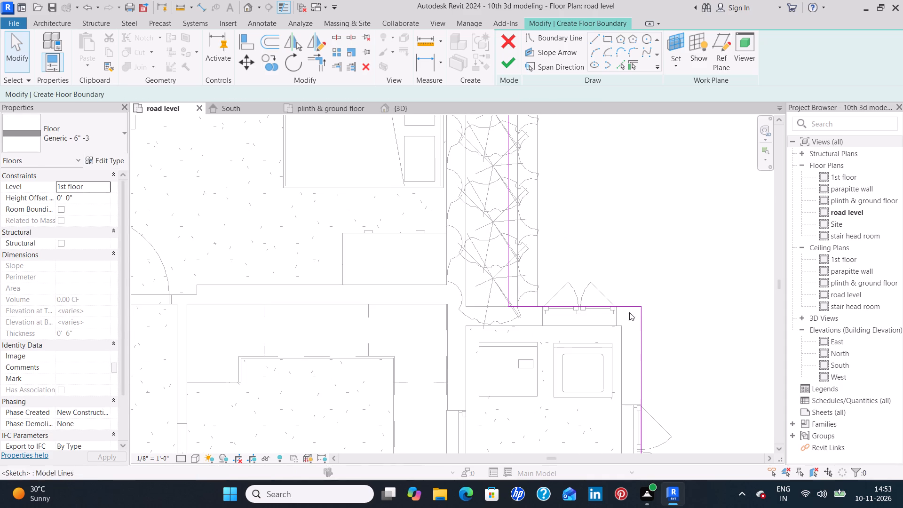
click(634, 306)
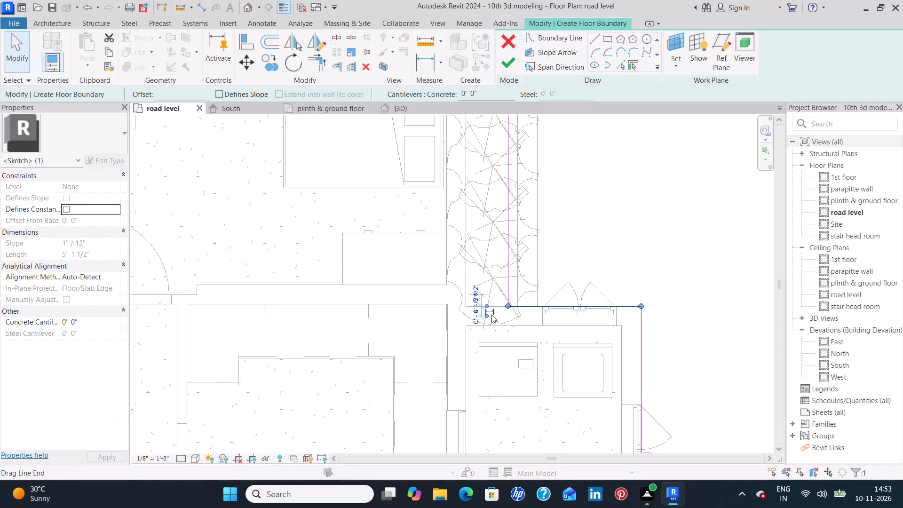
scroll(471, 321, up, 7)
click(492, 297)
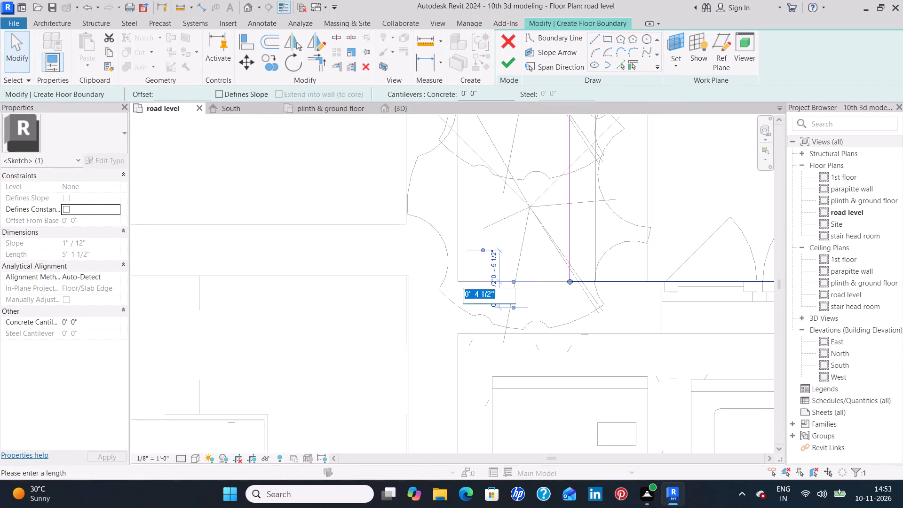
key(BackSpace)
text(2')
key(Return)
click(714, 191)
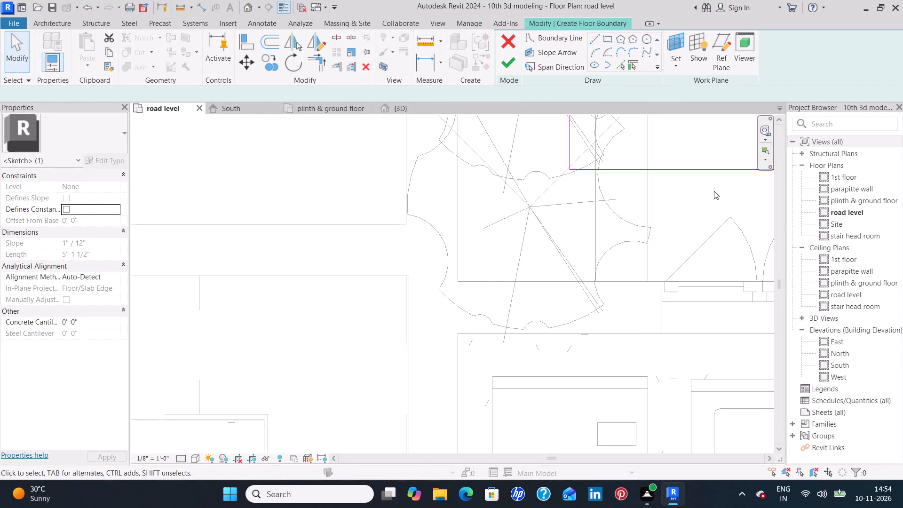
Move the boundary line along the utility room's outer side wall to 2'-0" from that wall's centreline.
middle_drag(704, 197, 431, 219)
scroll(420, 219, down, 1)
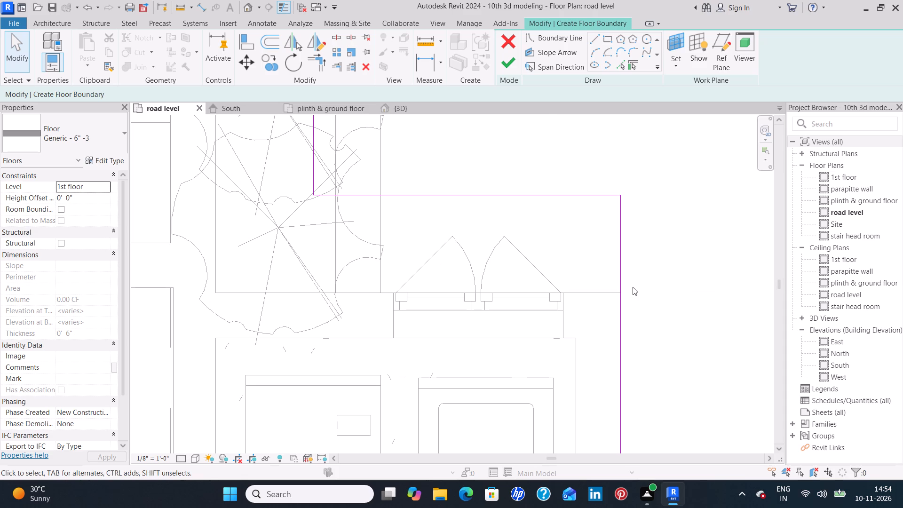
click(625, 287)
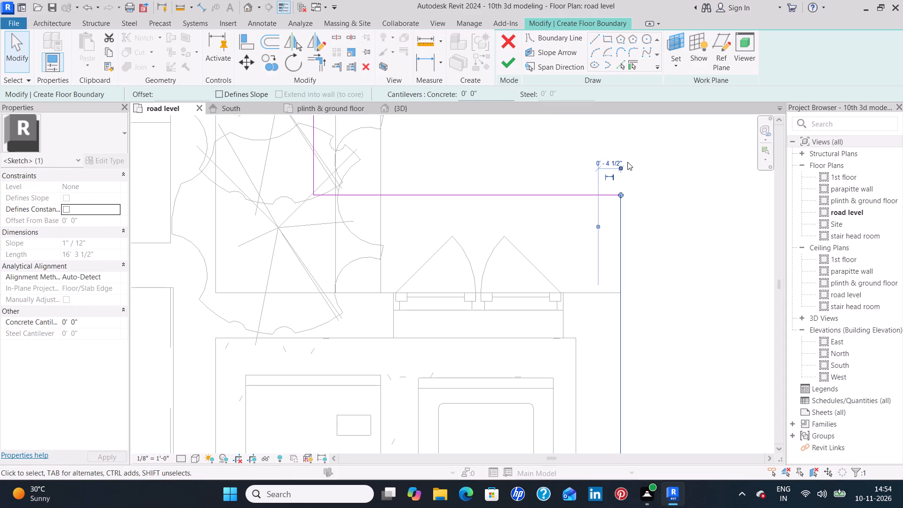
click(610, 161)
key(BackSpace)
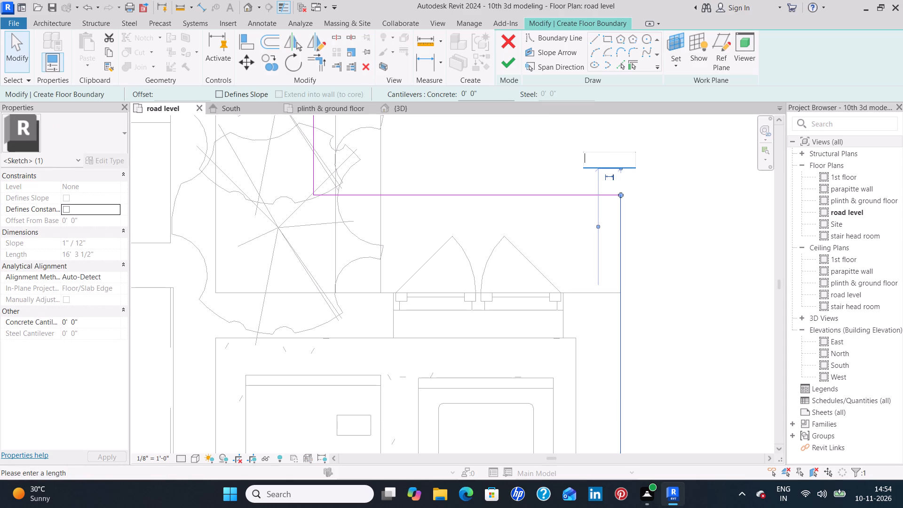
key(2)
key(apostrophe)
key(Return)
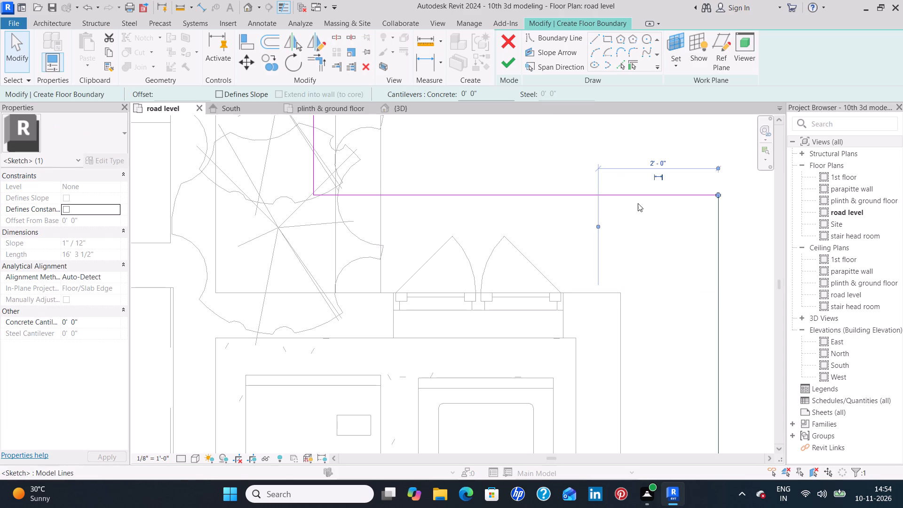
click(676, 296)
Move the short boundary line between the garden and entrance steps to 2'-0" from the planter wall's centreline, over the steps.
middle_drag(663, 324, 641, 175)
scroll(641, 173, down, 4)
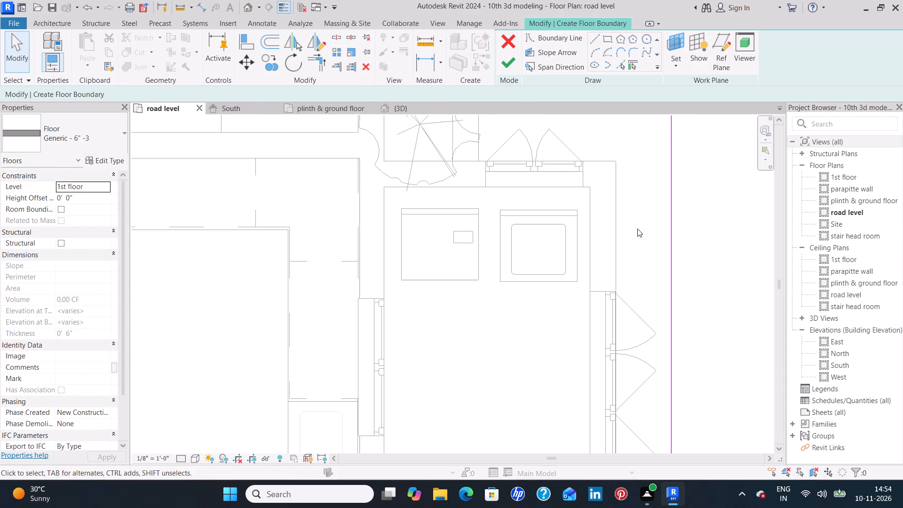
middle_drag(637, 392, 634, 113)
middle_drag(604, 392, 715, 190)
middle_drag(536, 359, 650, 152)
middle_drag(548, 419, 628, 137)
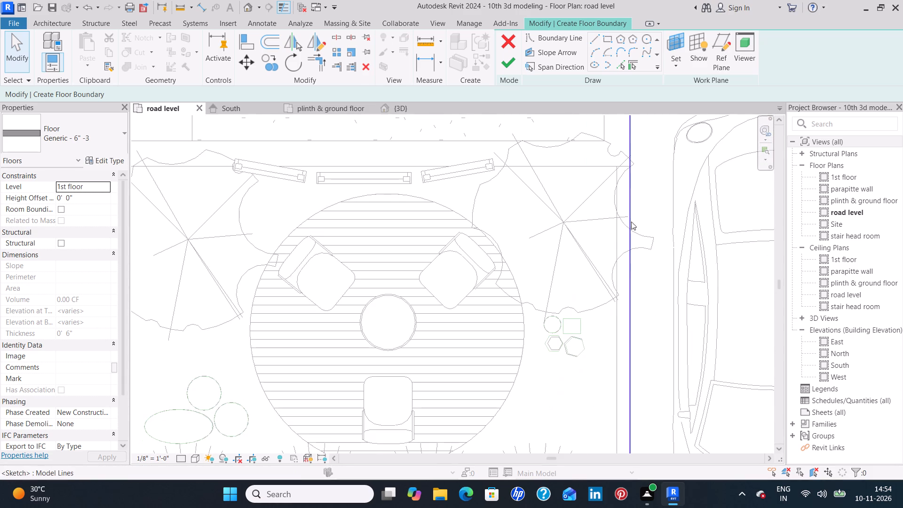
middle_drag(626, 397, 686, 143)
scroll(522, 285, down, 2)
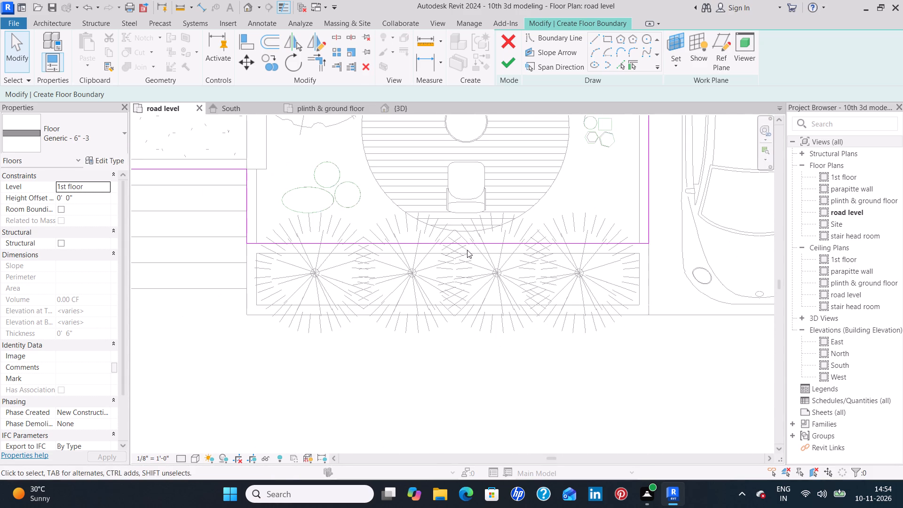
middle_drag(455, 225, 681, 263)
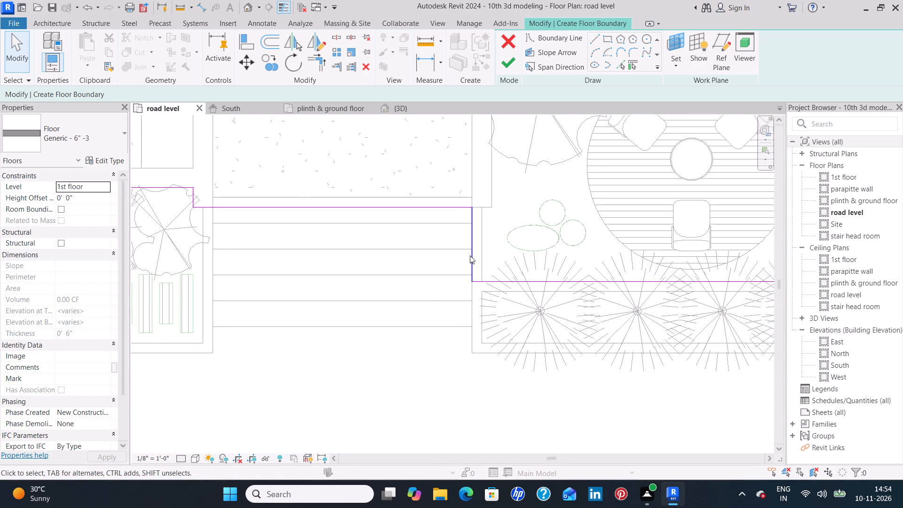
click(470, 255)
scroll(478, 248, up, 3)
scroll(491, 320, up, 3)
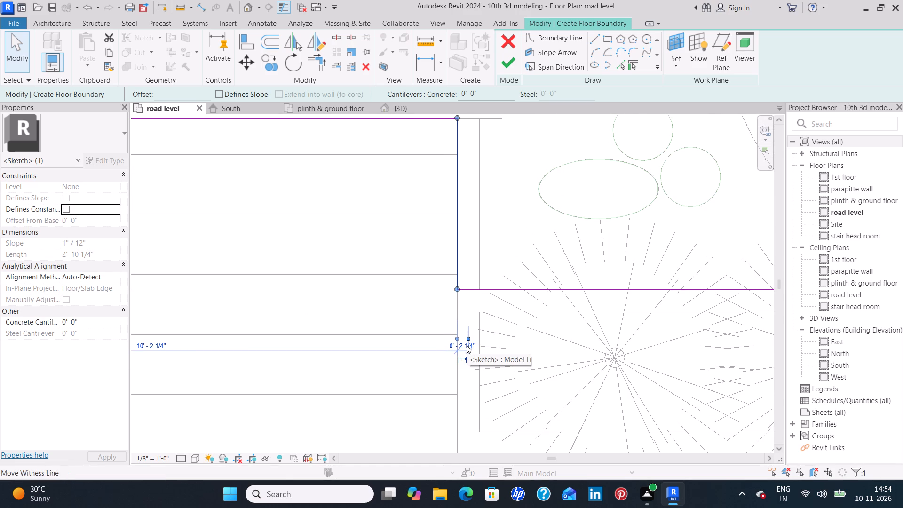
scroll(459, 349, up, 4)
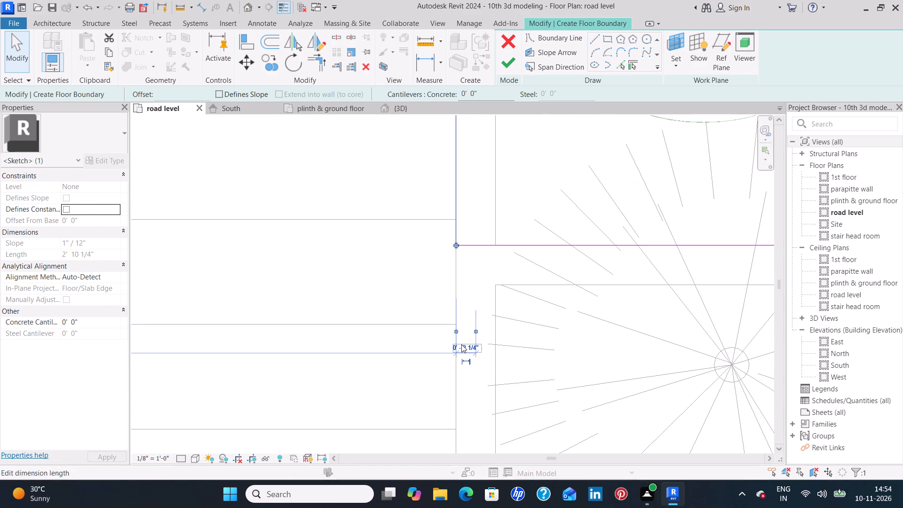
click(461, 345)
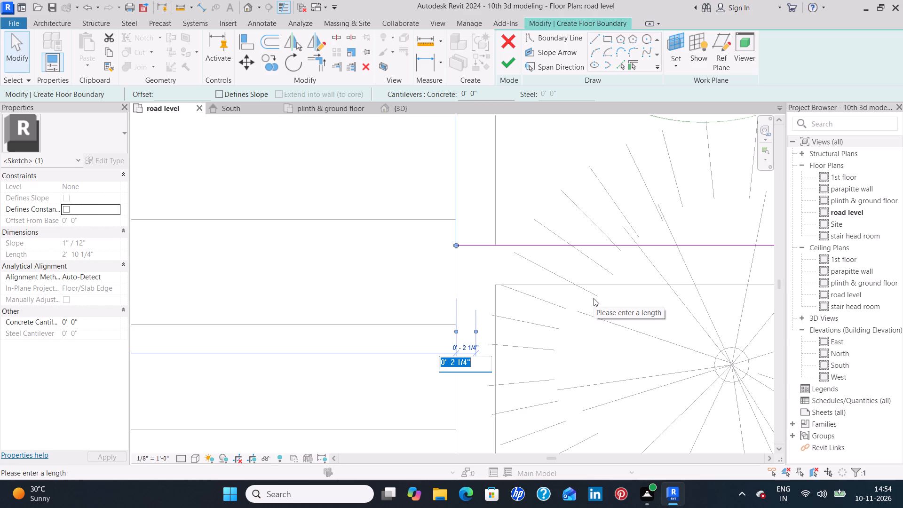
key(BackSpace)
text(2')
key(Return)
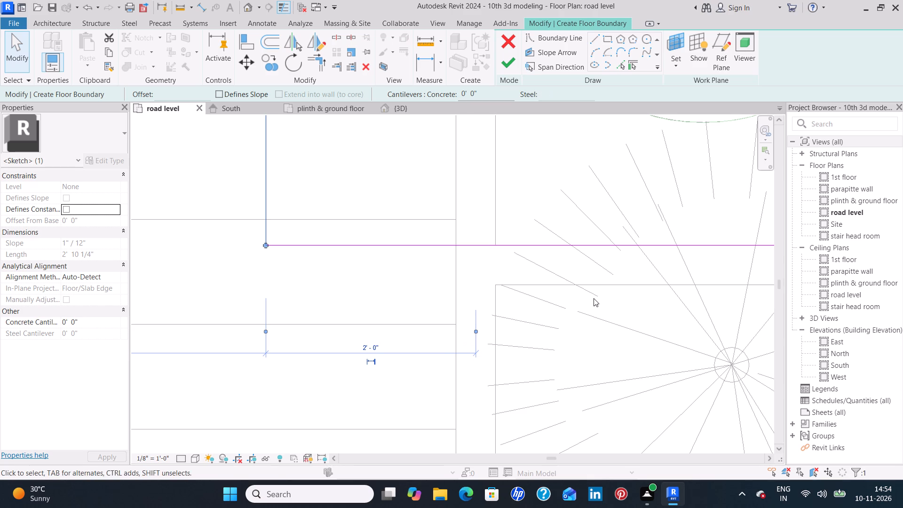
click(557, 207)
scroll(557, 207, down, 3)
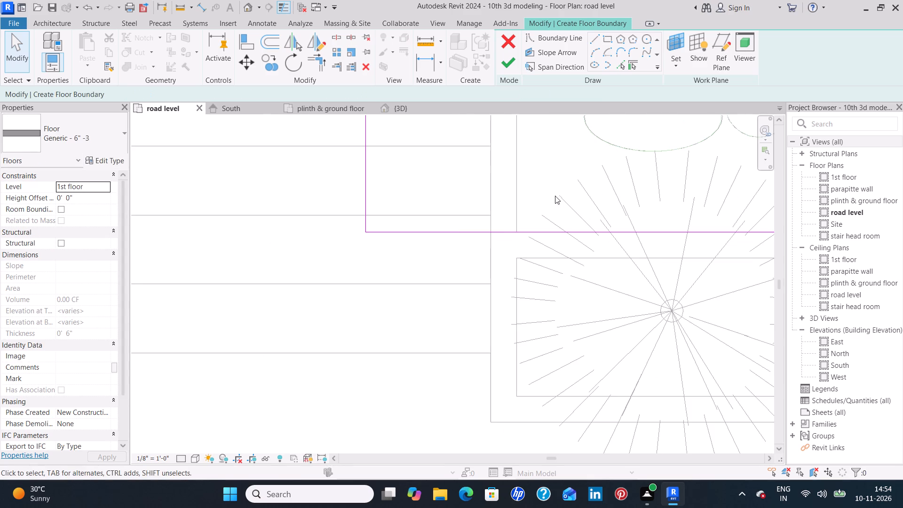
Move the boundary line across the entrance steps outward to 2'-0" from the porch floor's front edge.
middle_drag(555, 196, 582, 322)
scroll(285, 254, down, 1)
middle_drag(286, 254, 485, 277)
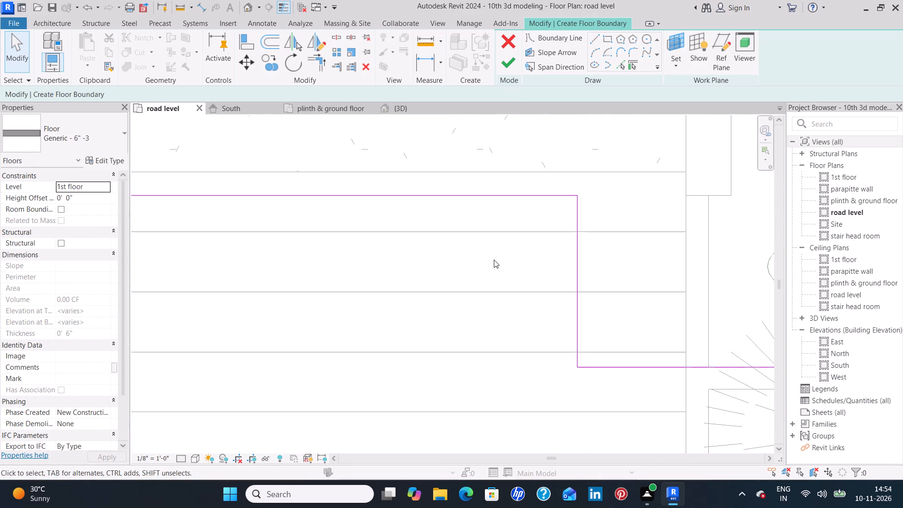
click(499, 200)
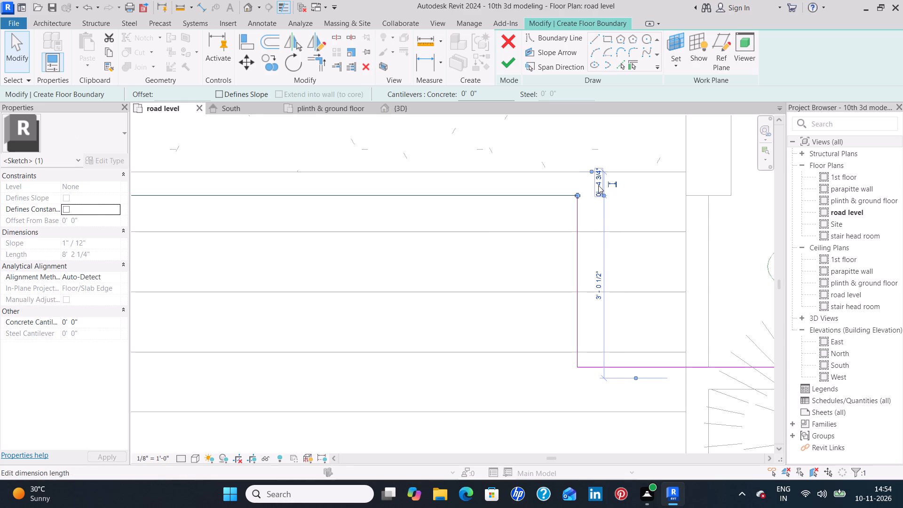
click(598, 185)
key(BackSpace)
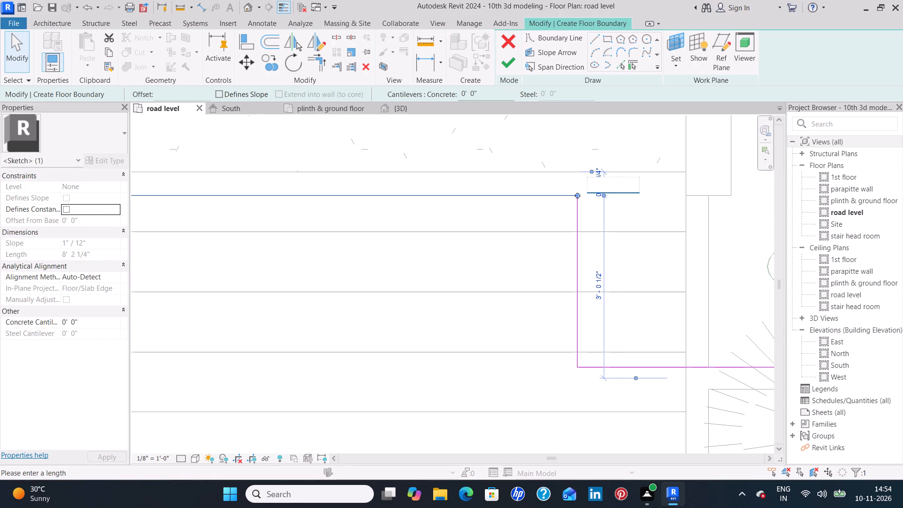
key(2)
key(apostrophe)
key(Return)
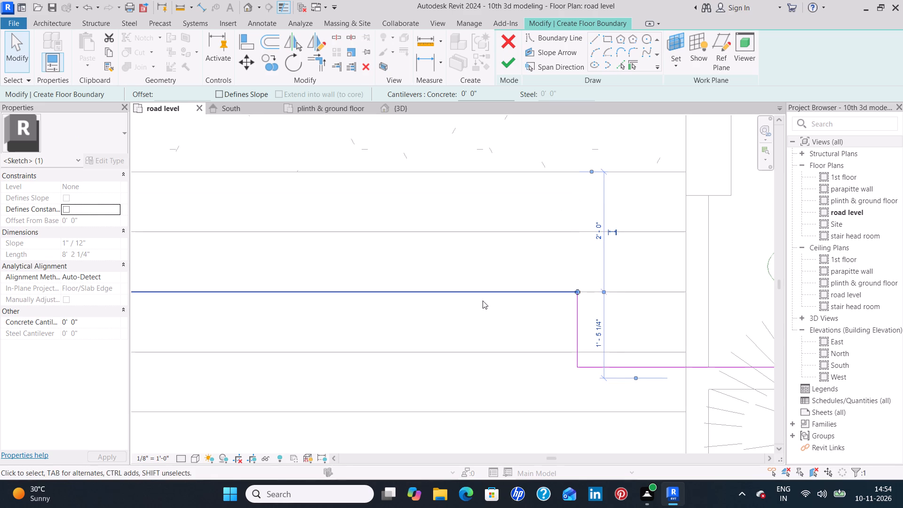
click(469, 335)
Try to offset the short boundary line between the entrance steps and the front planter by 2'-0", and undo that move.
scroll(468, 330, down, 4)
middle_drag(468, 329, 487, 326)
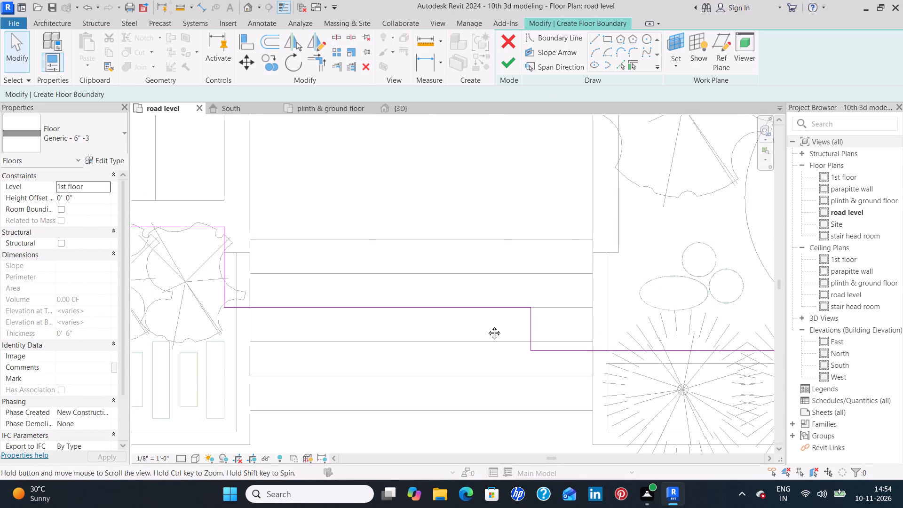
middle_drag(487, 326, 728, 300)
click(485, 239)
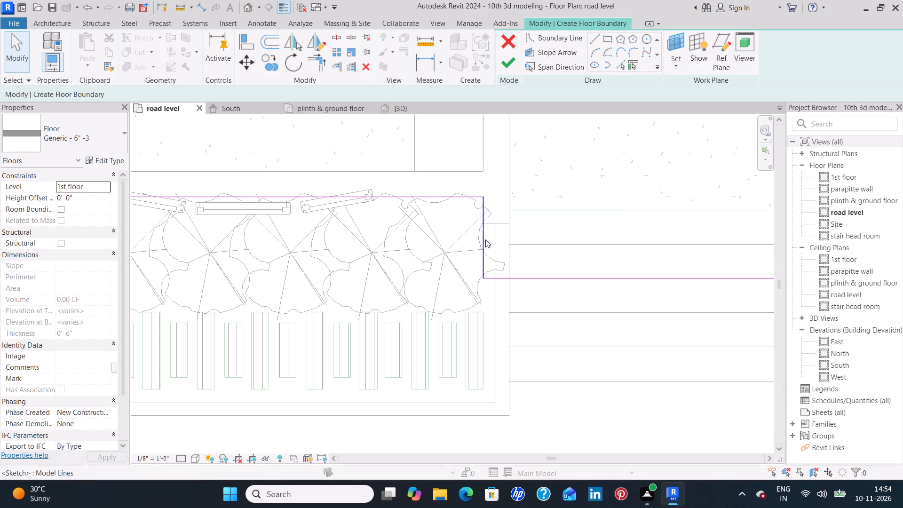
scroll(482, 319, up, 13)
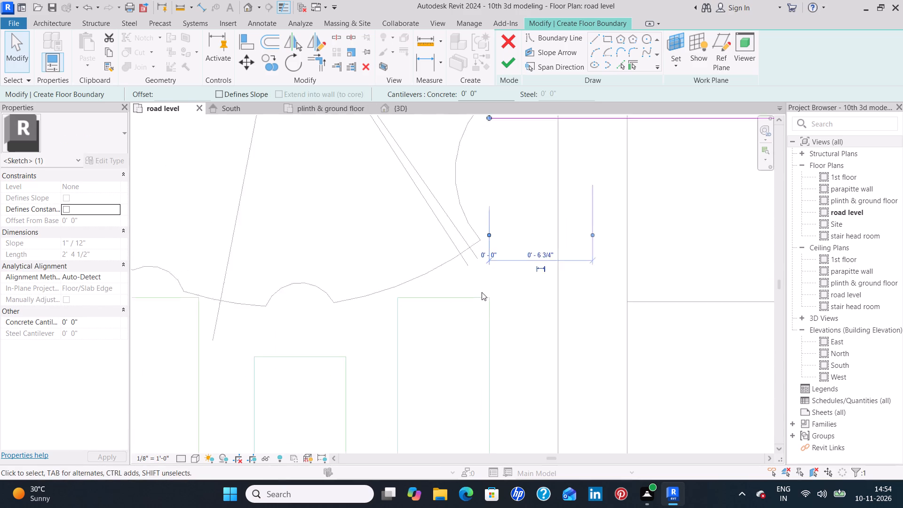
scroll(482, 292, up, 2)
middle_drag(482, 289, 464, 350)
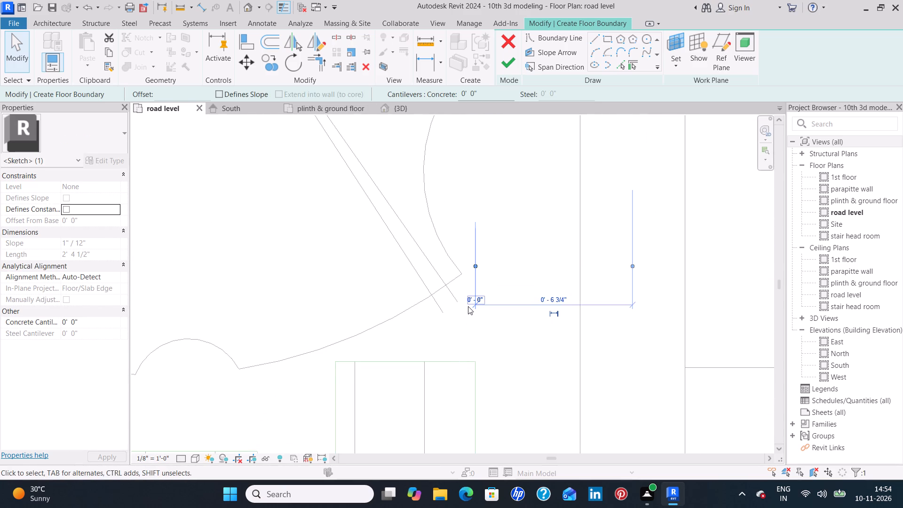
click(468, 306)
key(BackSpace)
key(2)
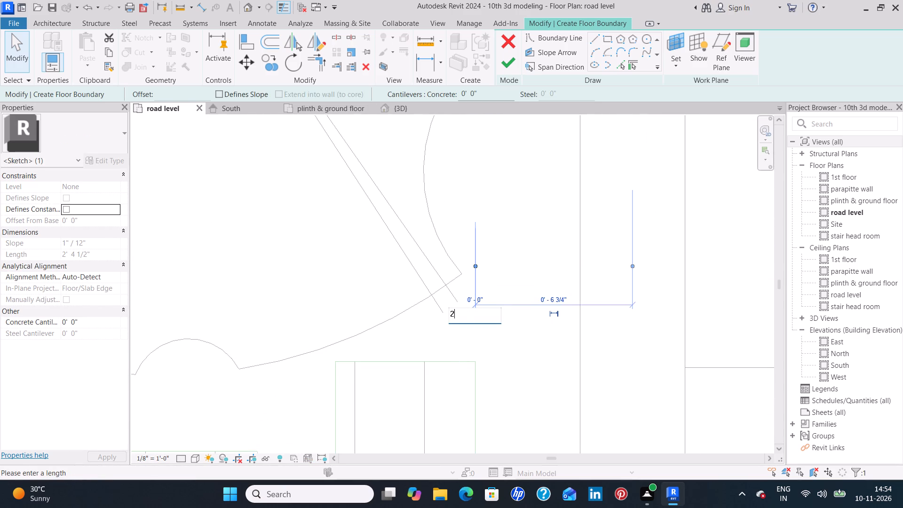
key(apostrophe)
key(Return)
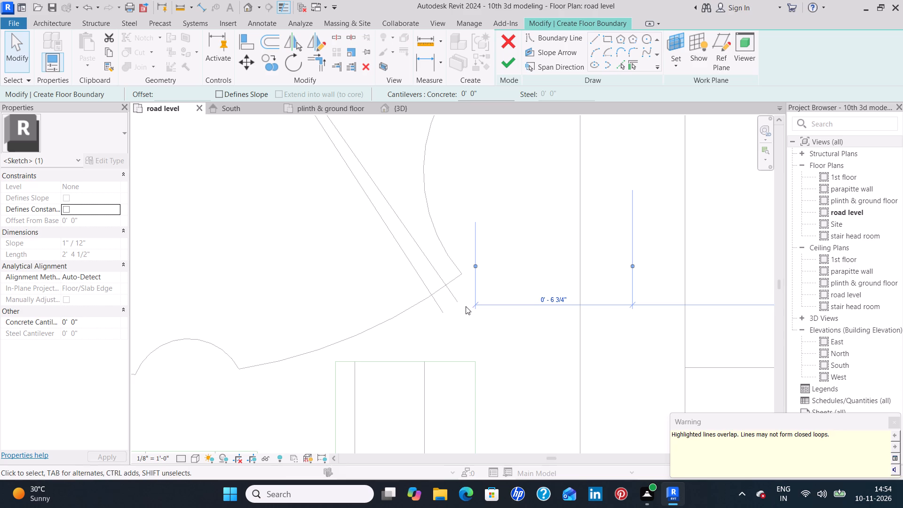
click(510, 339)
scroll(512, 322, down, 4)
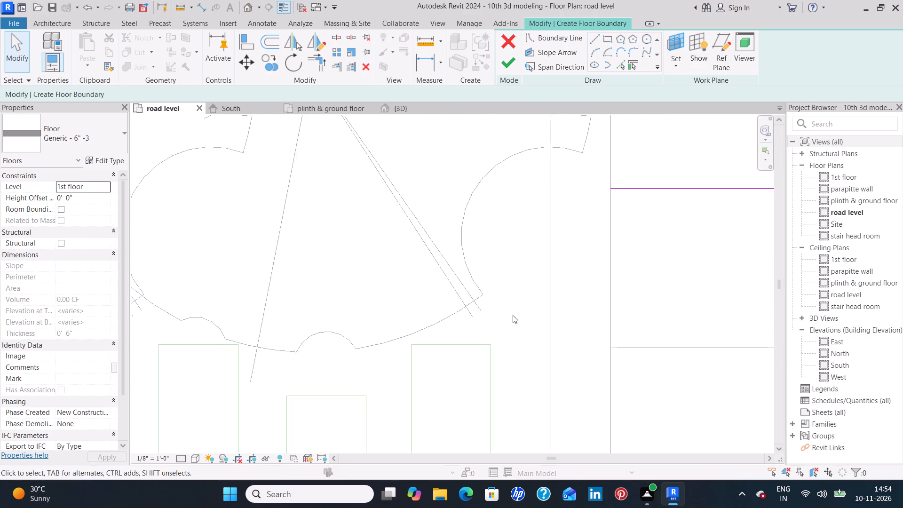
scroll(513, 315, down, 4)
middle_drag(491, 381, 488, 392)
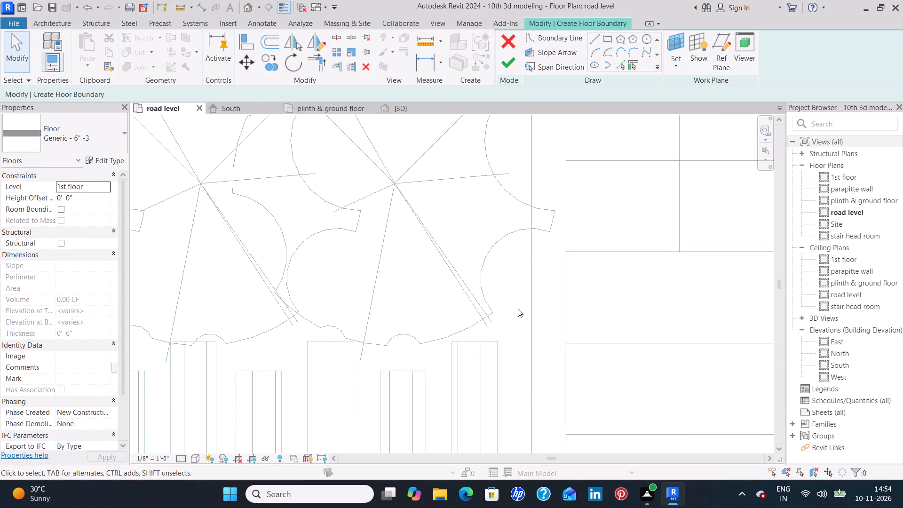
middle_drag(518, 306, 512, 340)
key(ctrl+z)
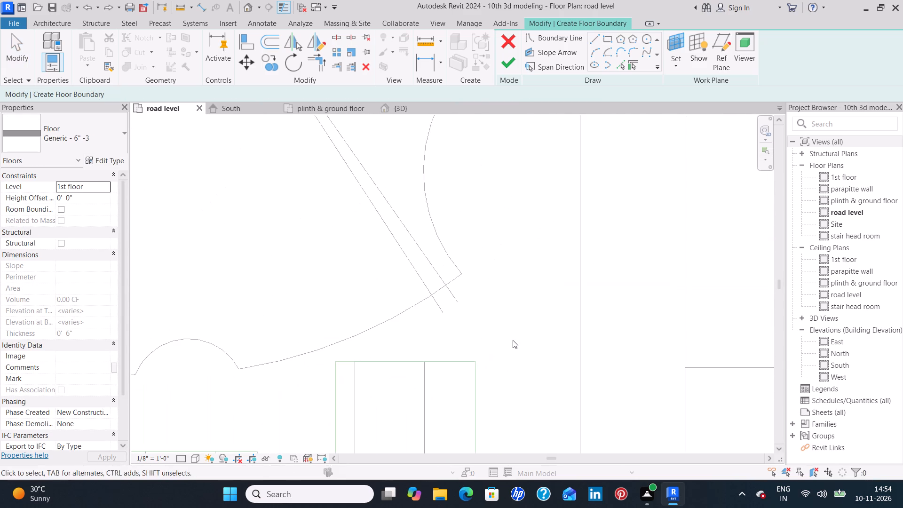
Move the short boundary line beside the entrance steps to 2'-0" from the wall end's edge, over the front planter's plants.
scroll(530, 326, down, 8)
middle_drag(530, 294, 507, 376)
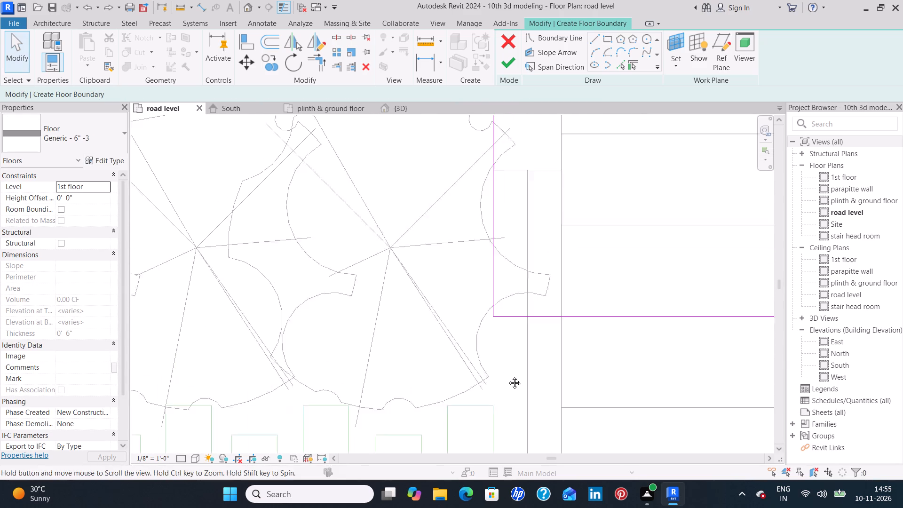
middle_drag(507, 376, 503, 387)
click(487, 298)
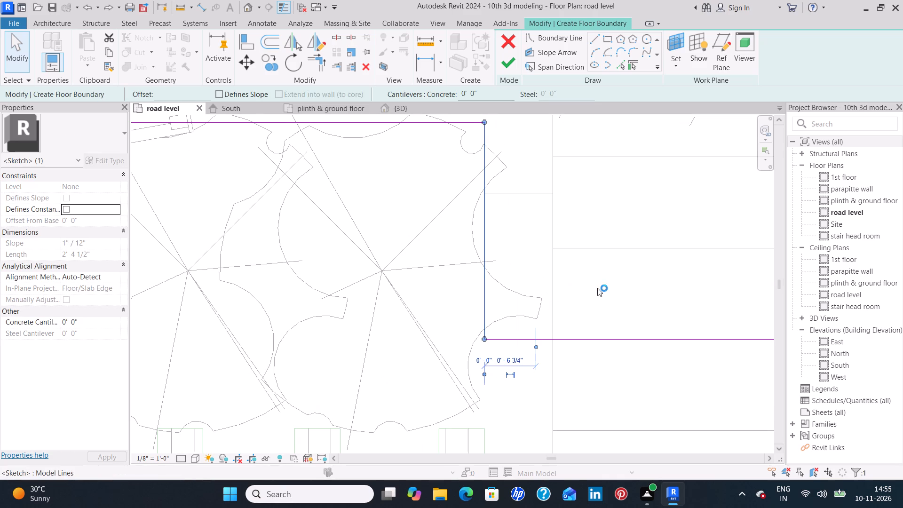
key(Left)
key(Left)
key(Left)
key(Left)
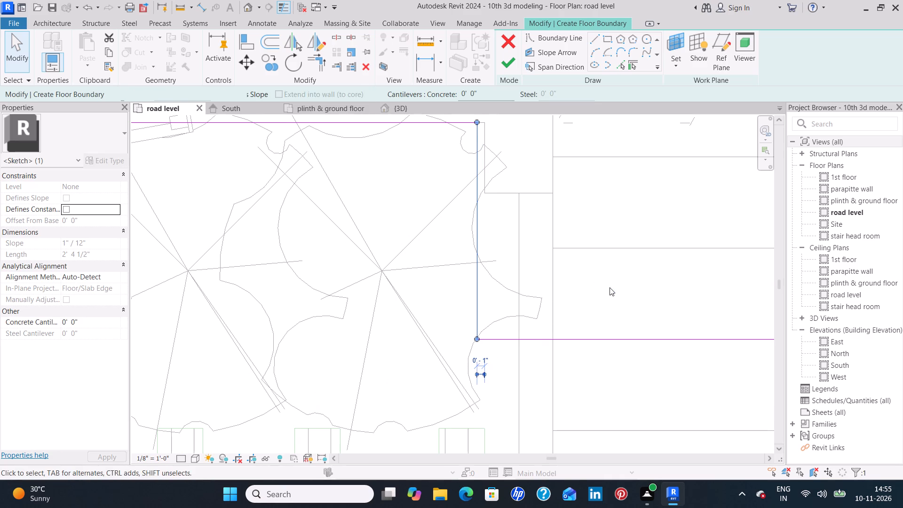
key(Left)
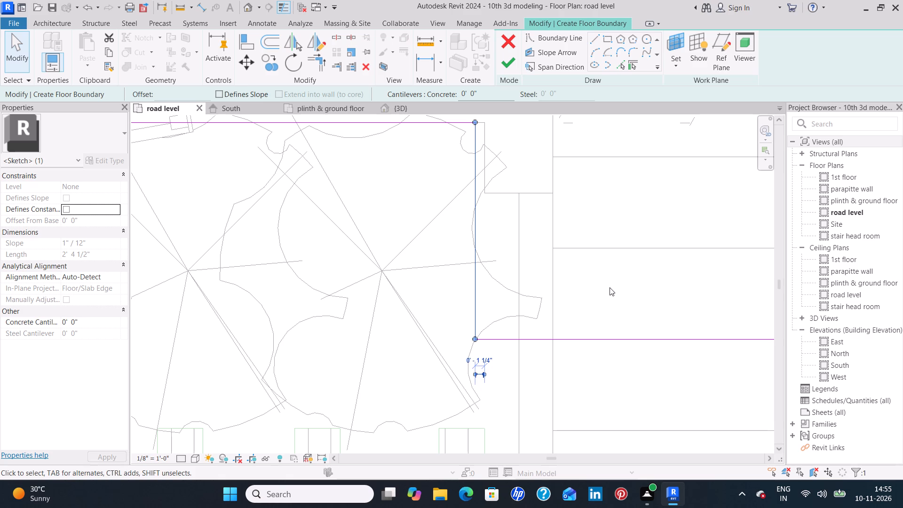
click(491, 358)
key(BackSpace)
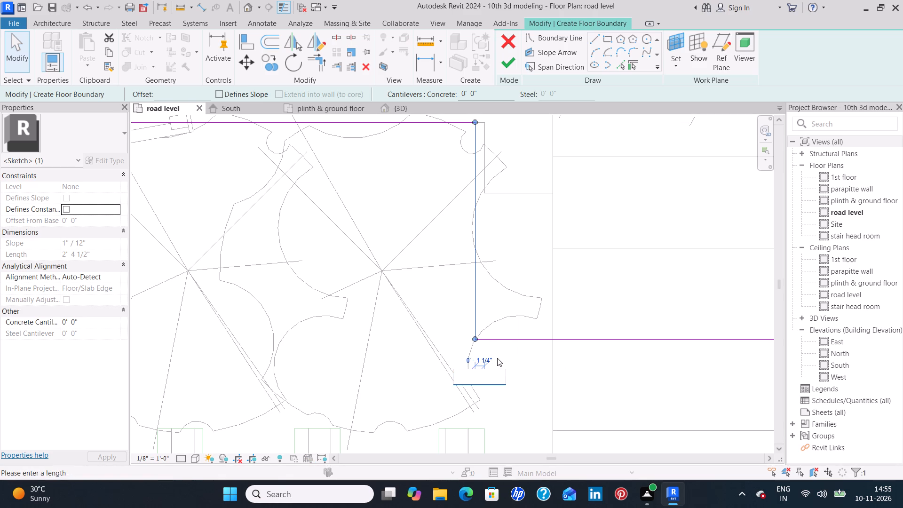
text(2')
key(Return)
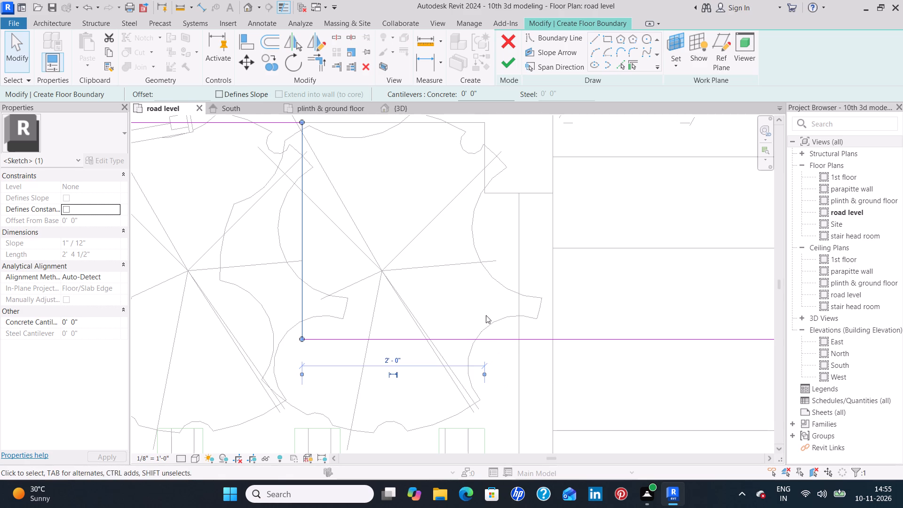
click(477, 294)
Move the boundary line along the front bedroom's planter side outward to 2'-0" from that wall's centreline.
scroll(476, 292, down, 3)
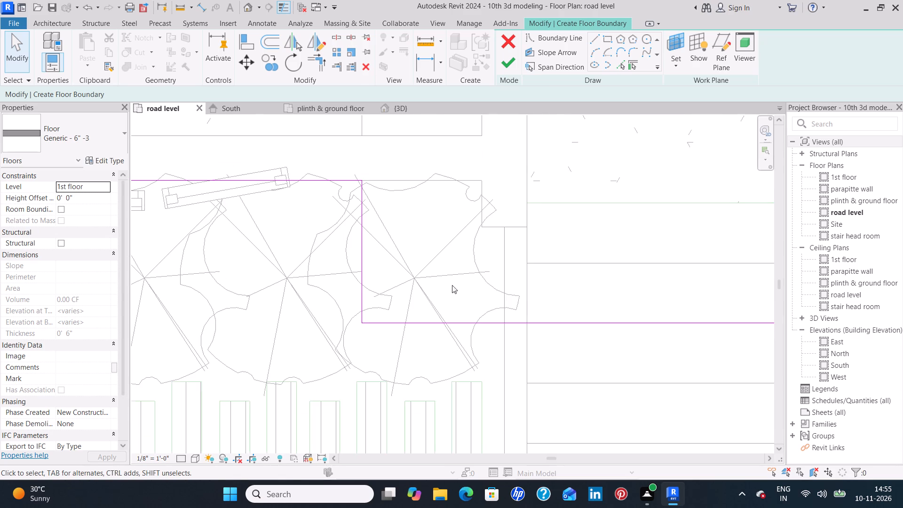
middle_drag(452, 286, 628, 325)
click(456, 218)
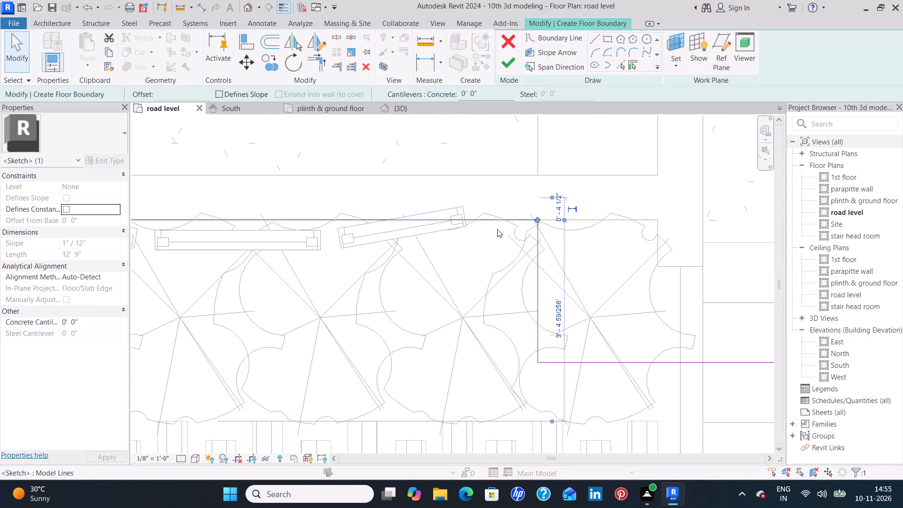
click(553, 217)
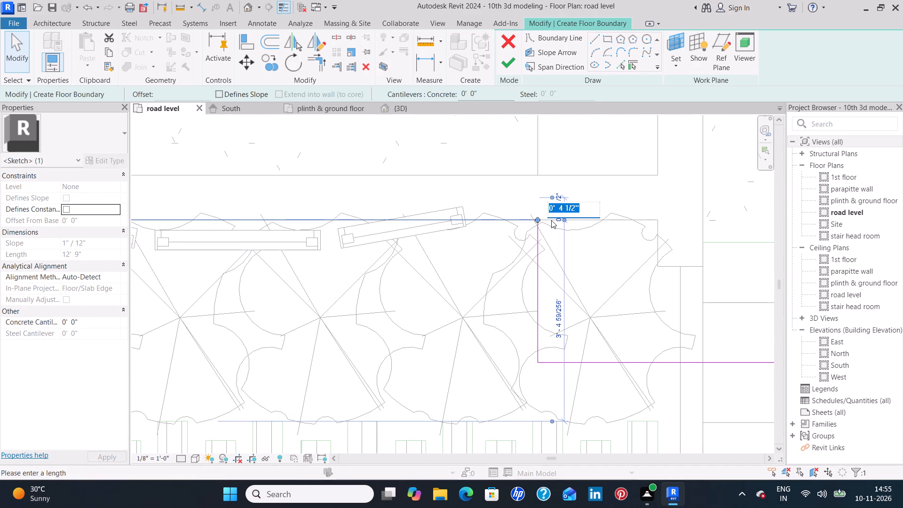
key(BackSpace)
text(2')
key(Return)
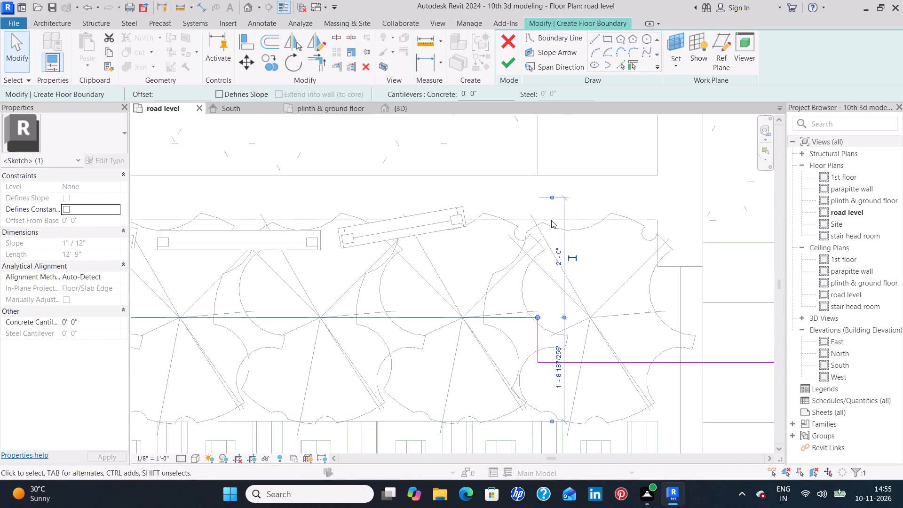
click(491, 229)
Move the long boundary line along the house's side opposite the car parking outward to 2'-0" from that wall's centreline.
scroll(480, 235, down, 4)
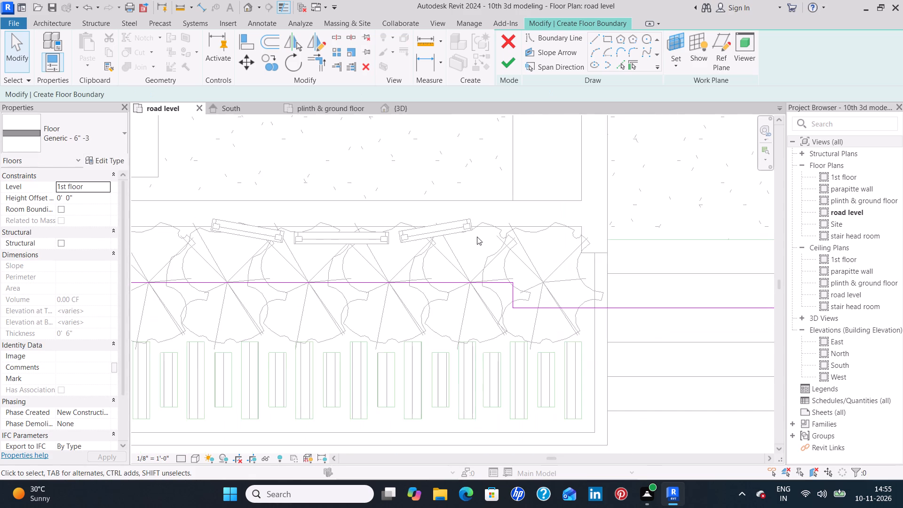
middle_drag(477, 237, 709, 312)
click(310, 292)
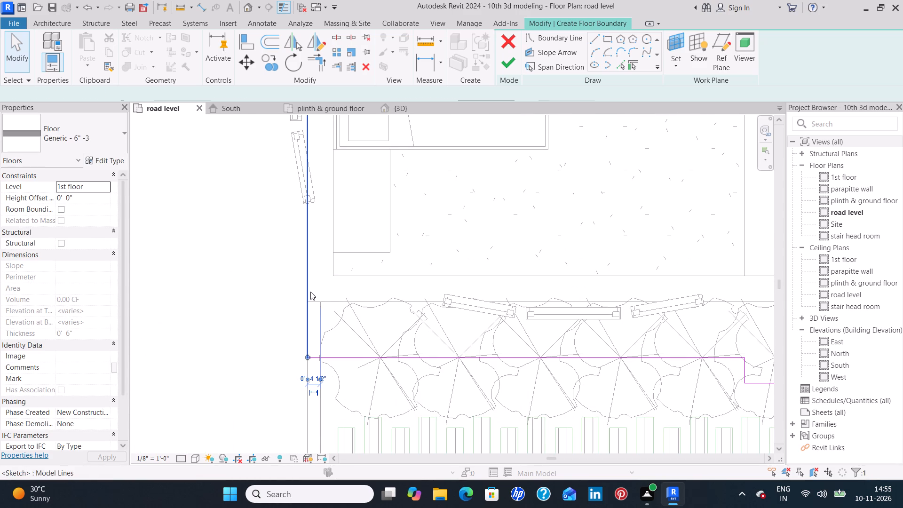
click(300, 378)
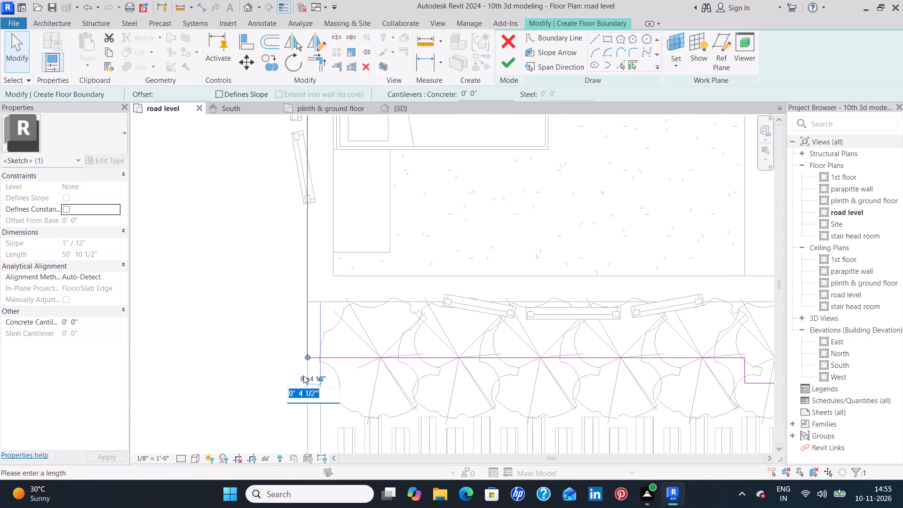
key(BackSpace)
text(2')
key(Return)
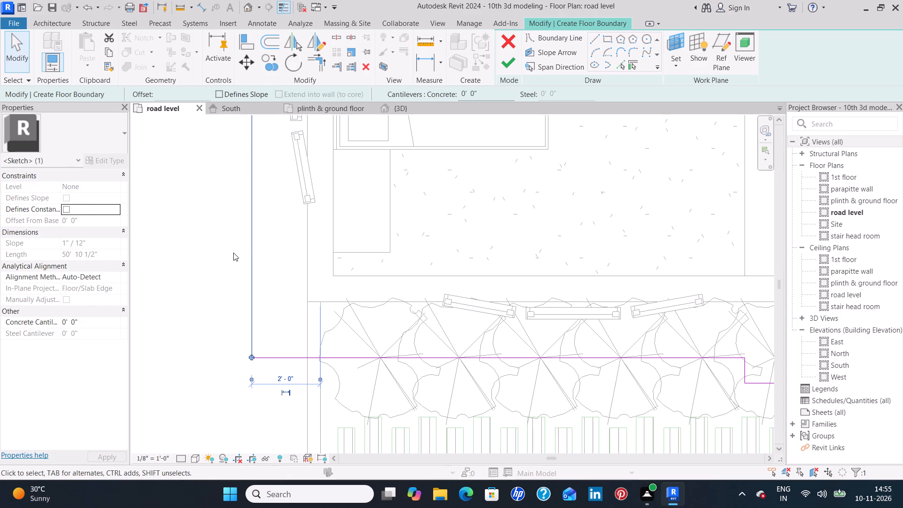
click(233, 253)
Check the boundary around the whole house outline and finish the 1st floor slab sketch.
scroll(367, 251, down, 4)
scroll(430, 234, down, 3)
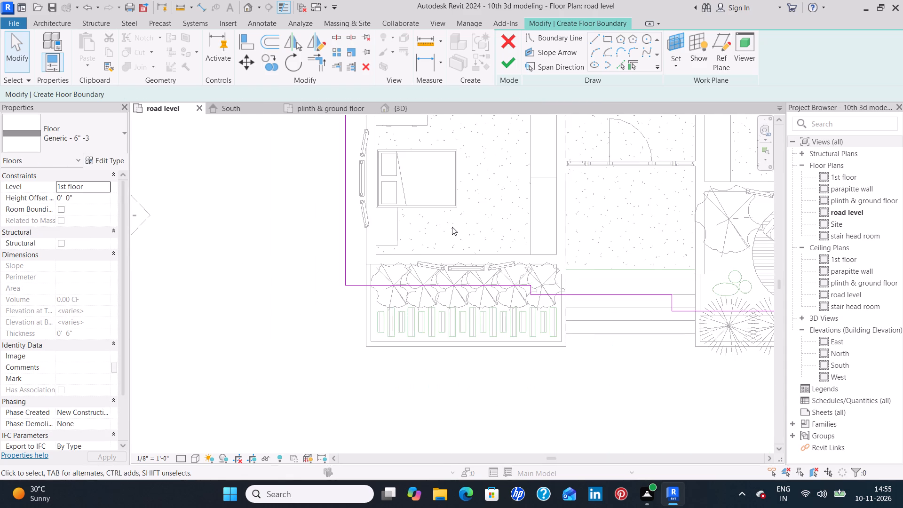
middle_drag(452, 227, 395, 329)
scroll(594, 183, down, 2)
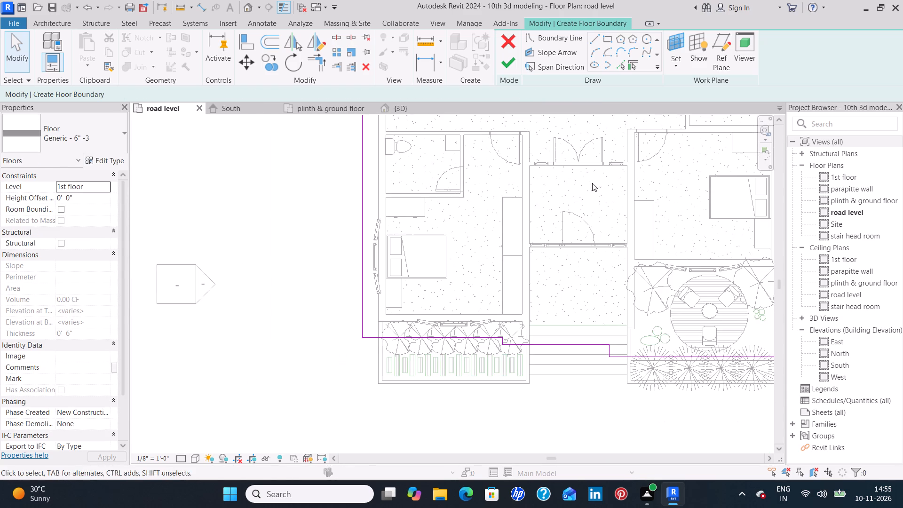
middle_drag(583, 209, 534, 295)
scroll(531, 295, down, 3)
middle_drag(643, 239, 641, 241)
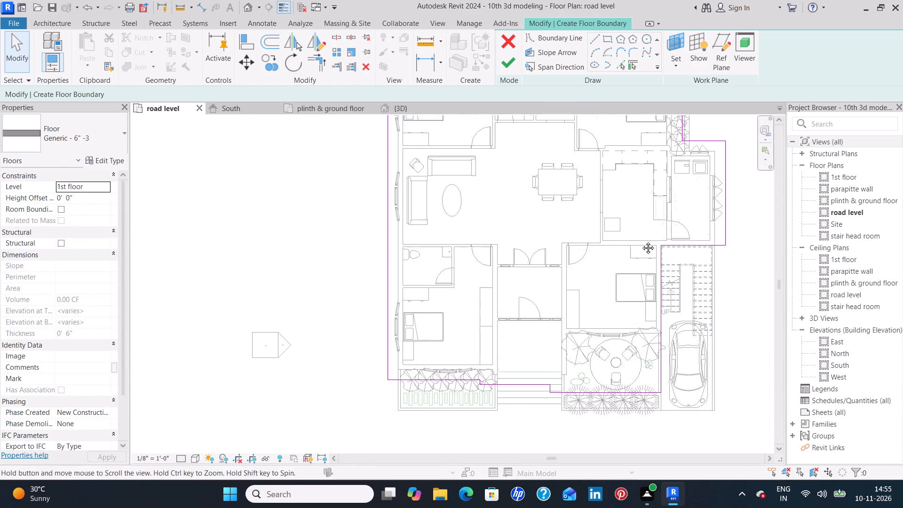
middle_drag(641, 241, 620, 277)
middle_drag(613, 214, 602, 270)
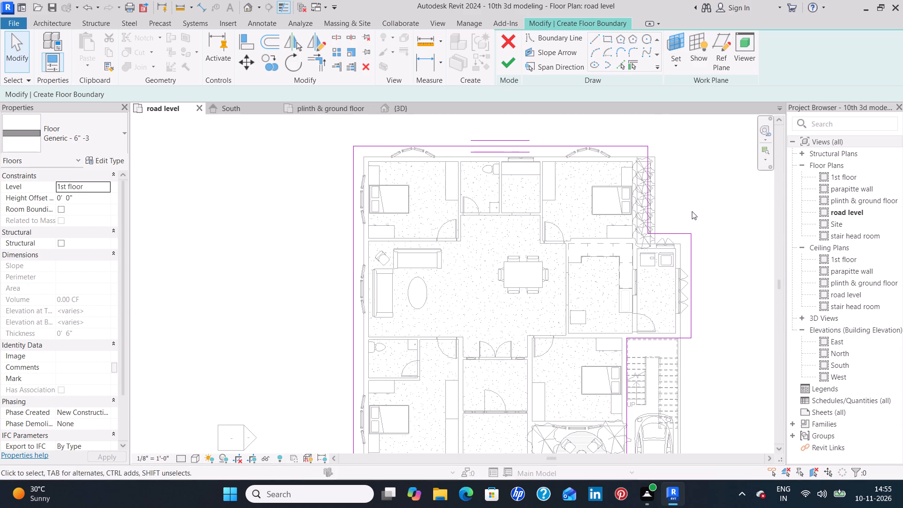
middle_drag(692, 211, 658, 228)
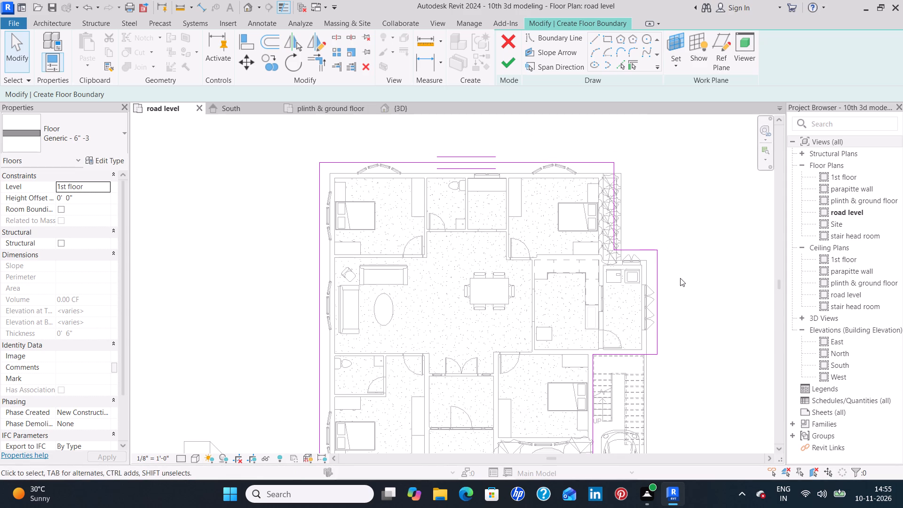
middle_drag(679, 275, 646, 190)
middle_drag(641, 287, 641, 252)
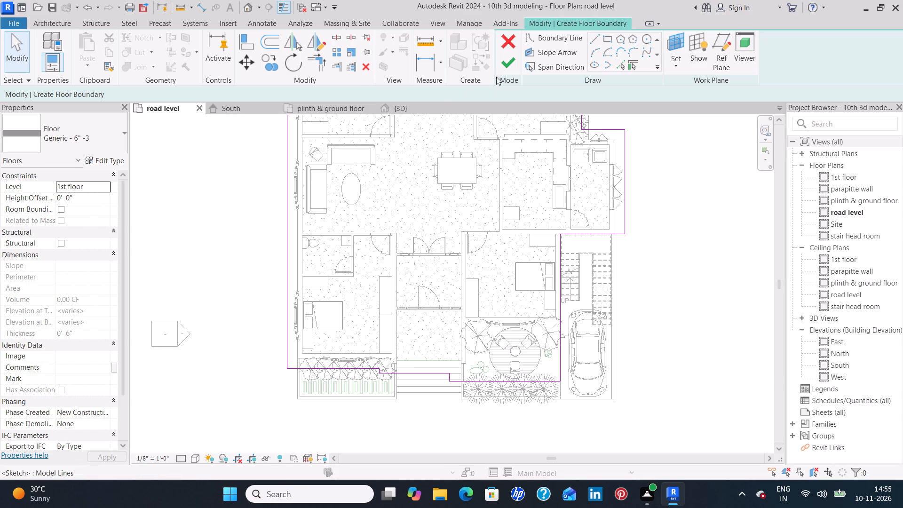
click(505, 61)
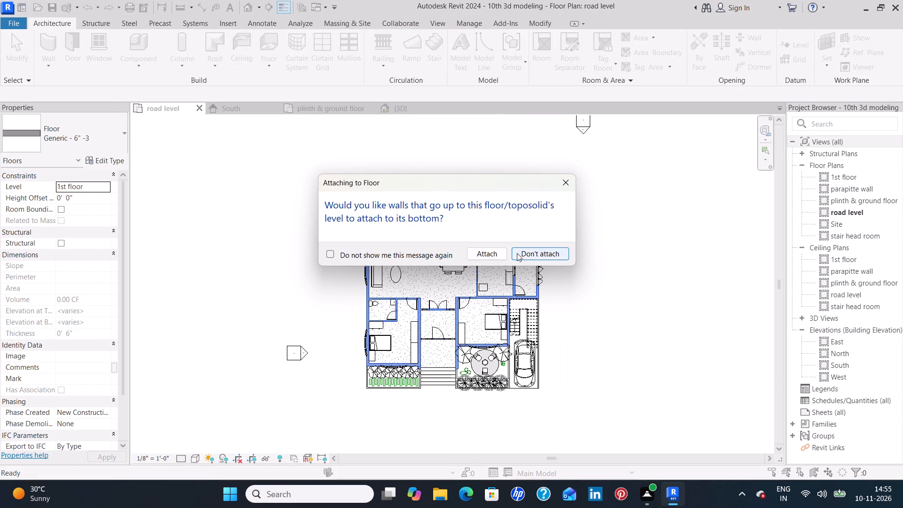
Attach the walls that reach the 1st floor level to the bottom of the new slab.
click(495, 252)
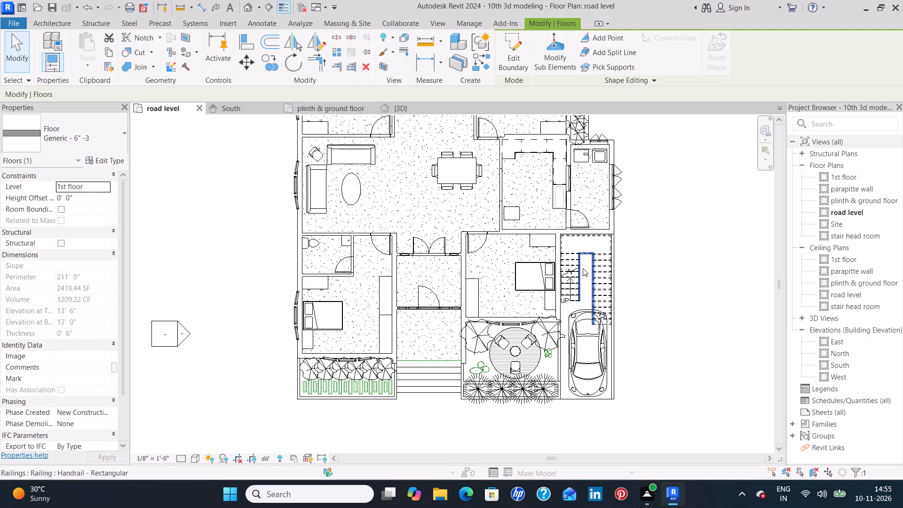
Inspect the new 1st floor slab in the 3D view, focusing on its edges around the staircase and car parking.
click(583, 268)
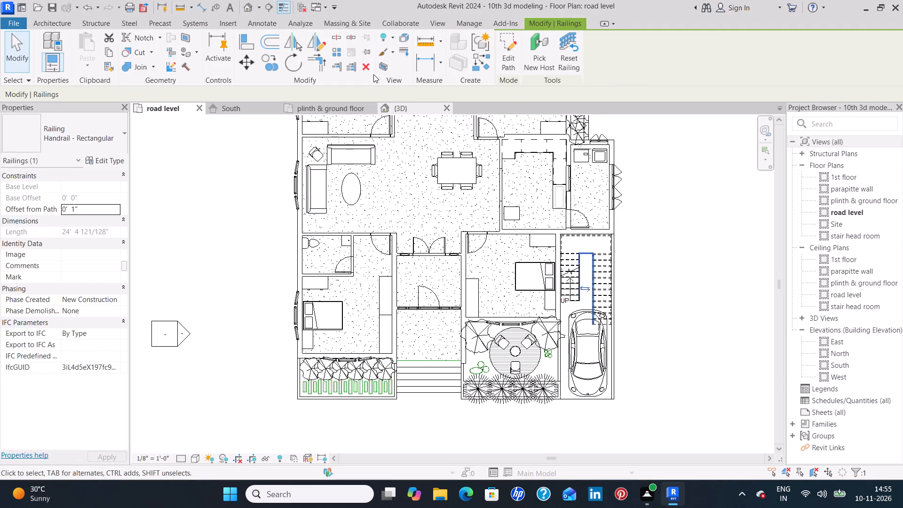
click(412, 106)
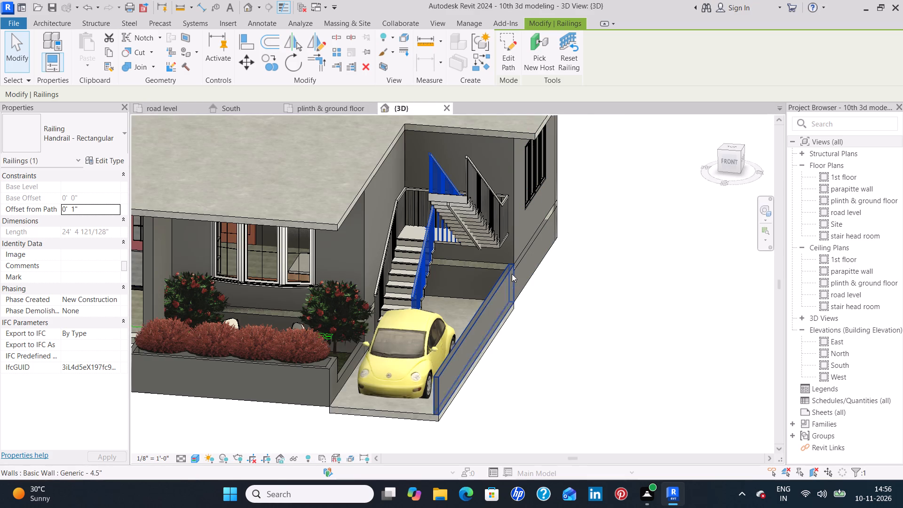
shift+middle_drag(623, 310, 622, 310)
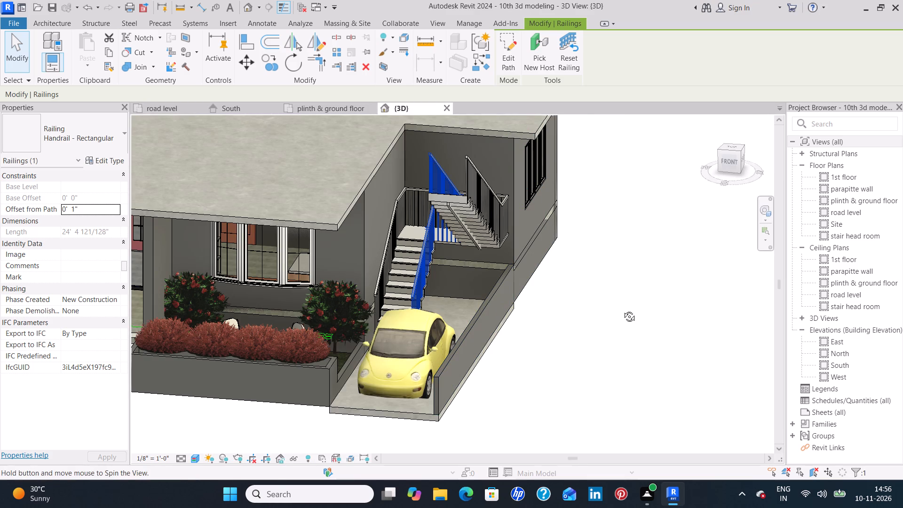
shift+middle_drag(622, 310, 521, 344)
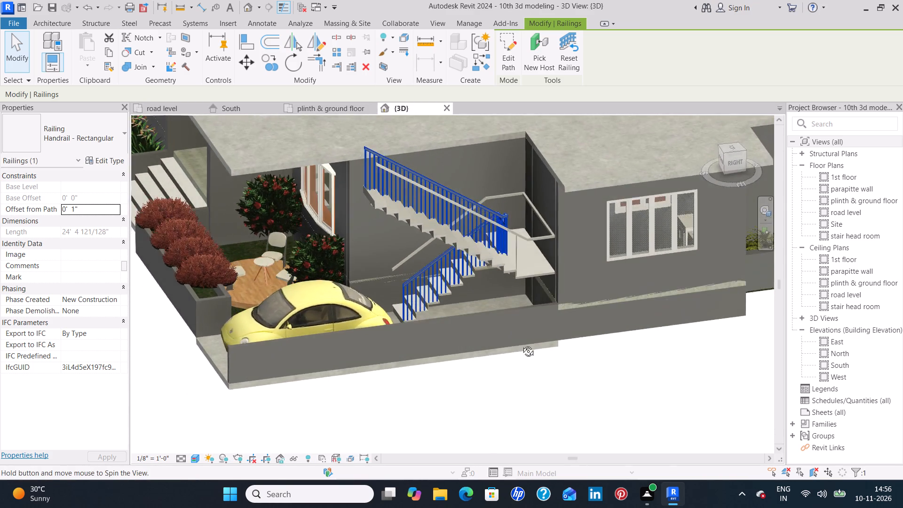
shift+middle_drag(521, 344, 586, 357)
click(585, 352)
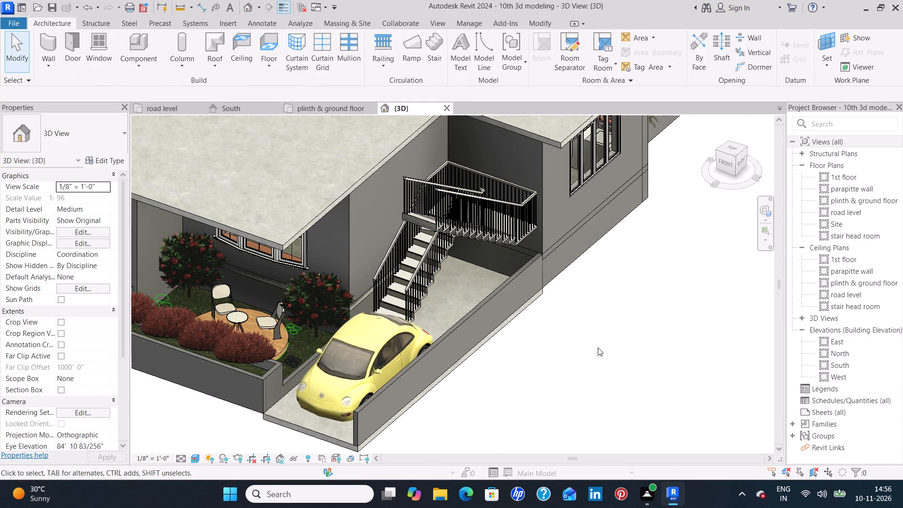
shift+middle_drag(601, 346, 417, 325)
shift+middle_drag(413, 324, 511, 290)
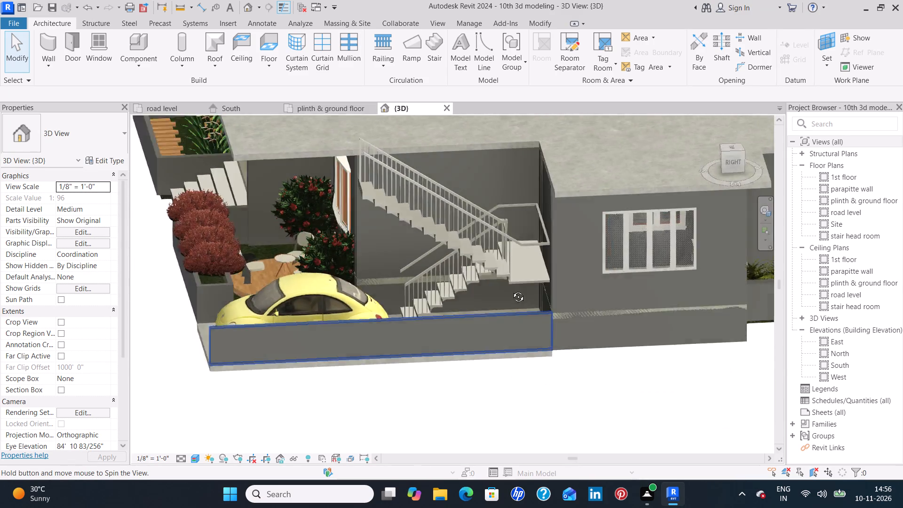
shift+middle_drag(511, 290, 499, 235)
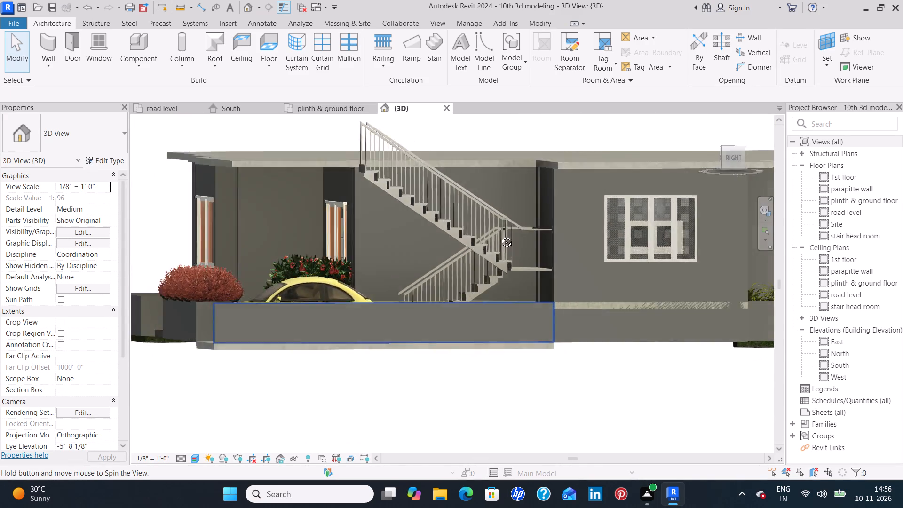
shift+middle_drag(499, 235, 476, 297)
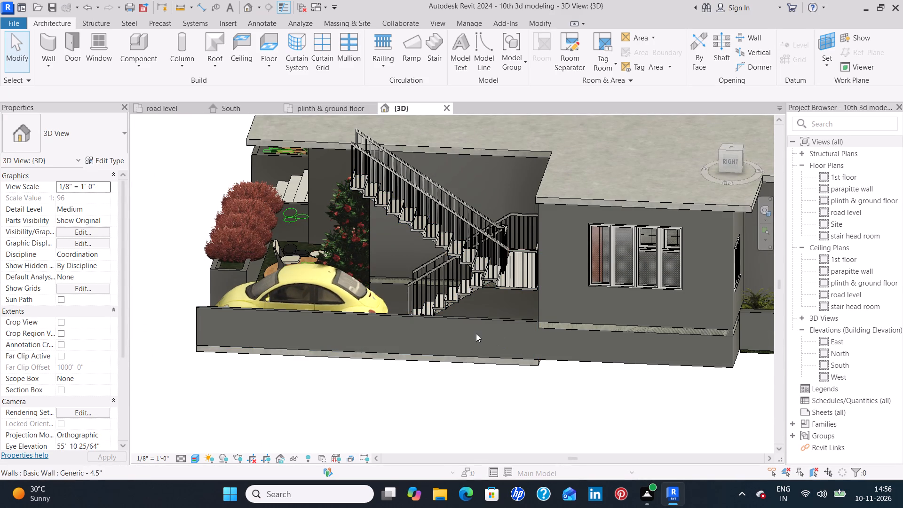
shift+middle_drag(476, 333, 587, 351)
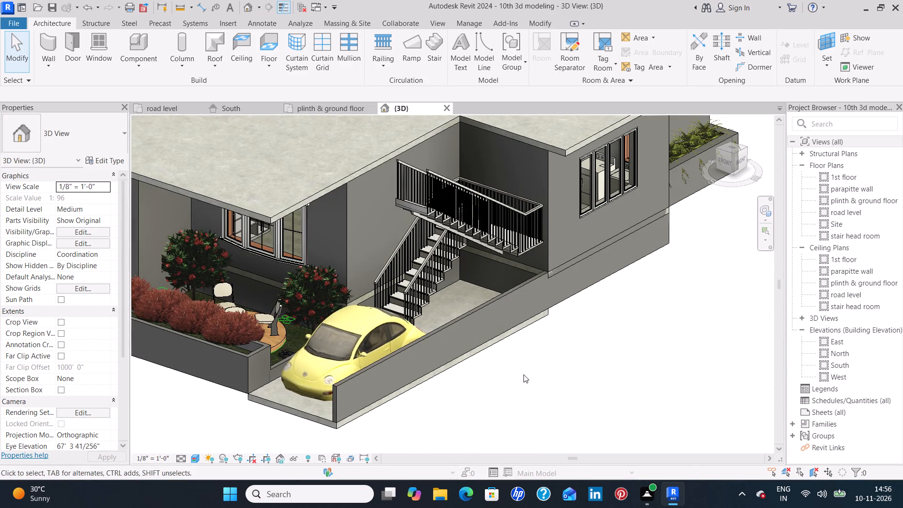
middle_drag(523, 374, 589, 378)
shift+scroll(565, 378, down, 1)
scroll(586, 379, down, 3)
shift+middle_drag(586, 379, 481, 381)
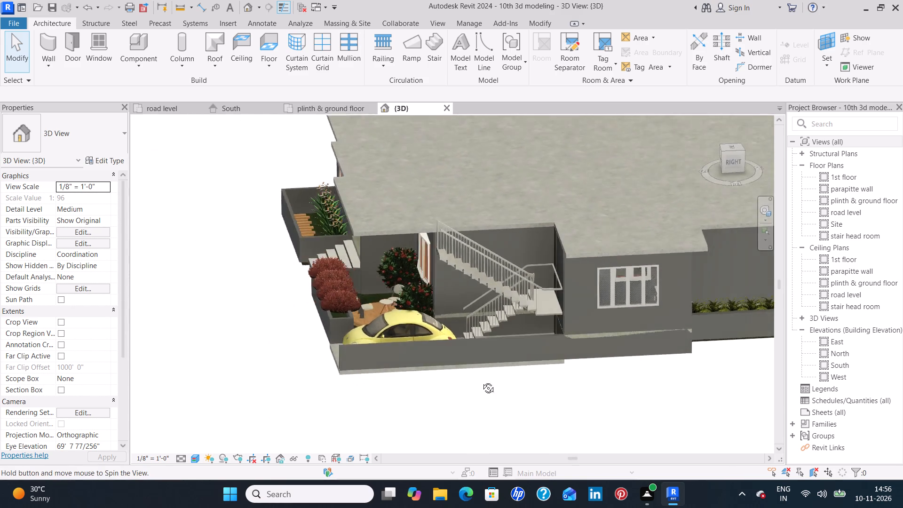
shift+middle_drag(481, 381, 522, 262)
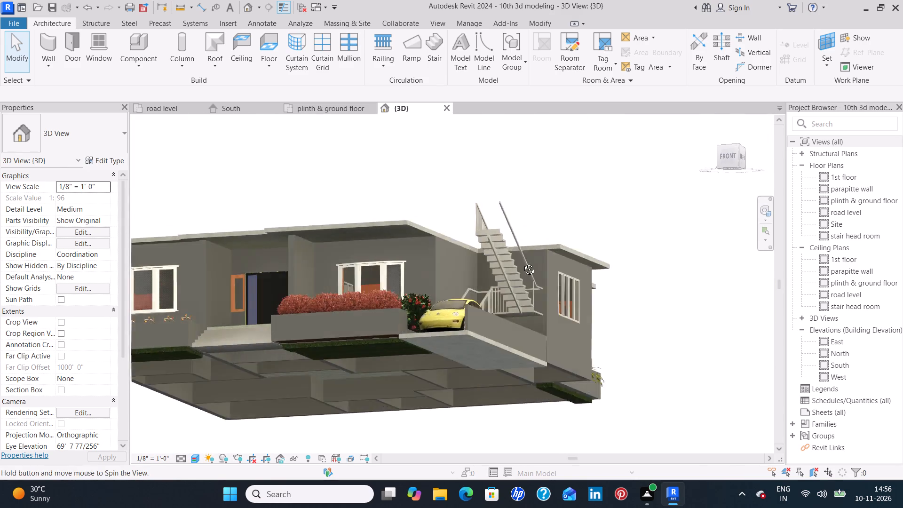
shift+middle_drag(522, 262, 483, 182)
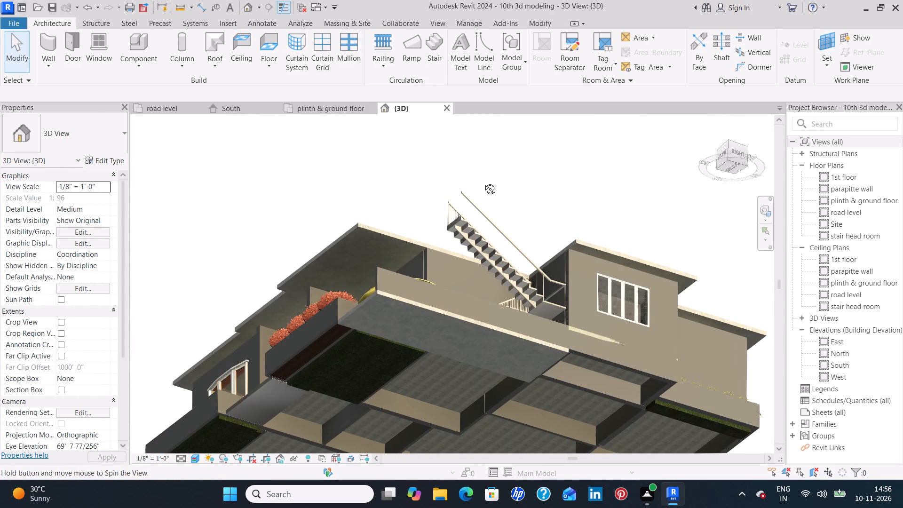
shift+middle_drag(483, 182, 427, 210)
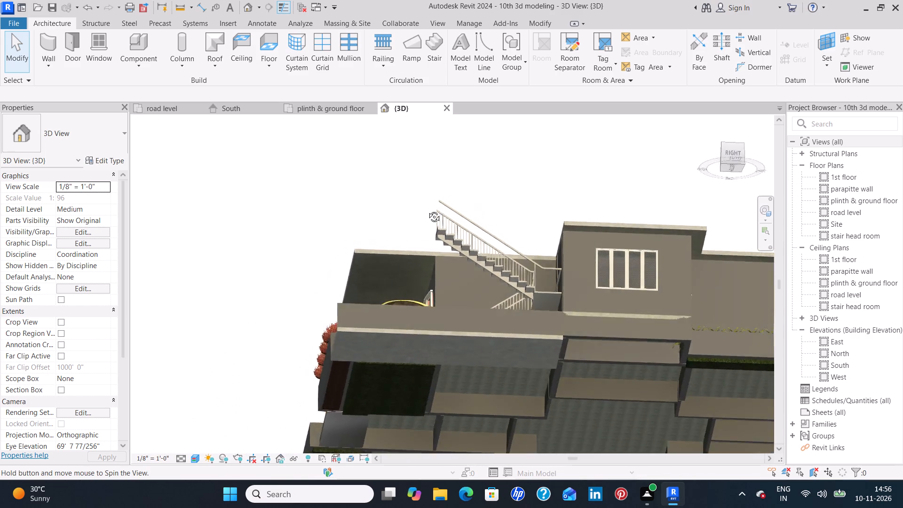
shift+middle_drag(427, 210, 591, 329)
shift+middle_drag(600, 334, 601, 337)
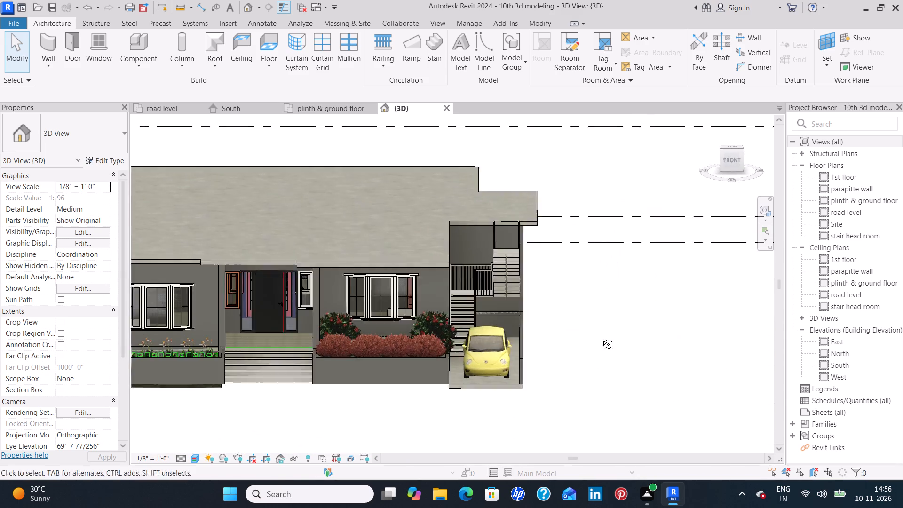
shift+middle_drag(601, 337, 496, 388)
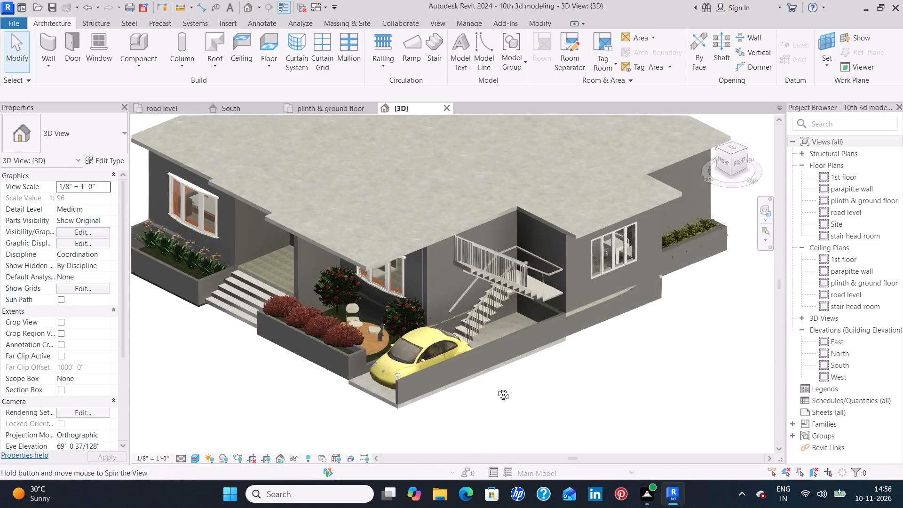
shift+middle_drag(496, 388, 488, 388)
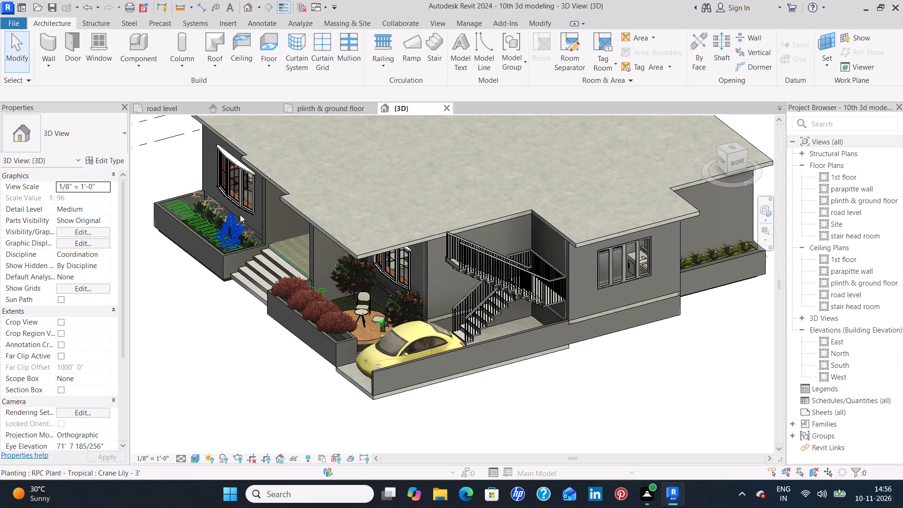
Compare the slab's edge beside the staircase in the 1st floor plan and in the 3D view.
double_click(849, 177)
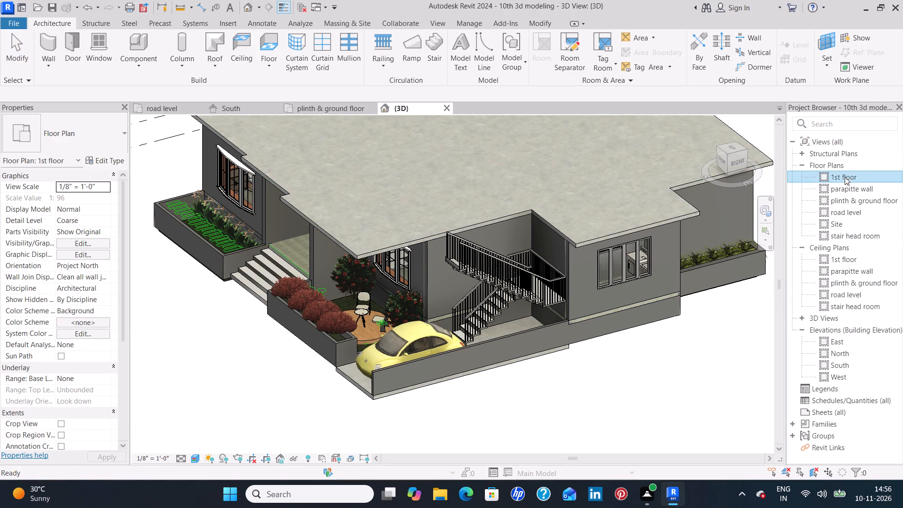
scroll(303, 235, up, 6)
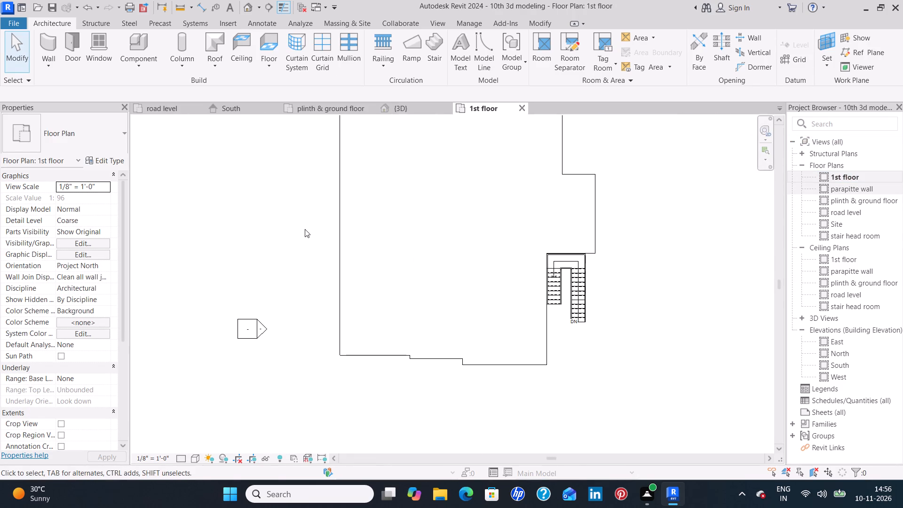
middle_drag(390, 231, 316, 150)
scroll(315, 162, up, 3)
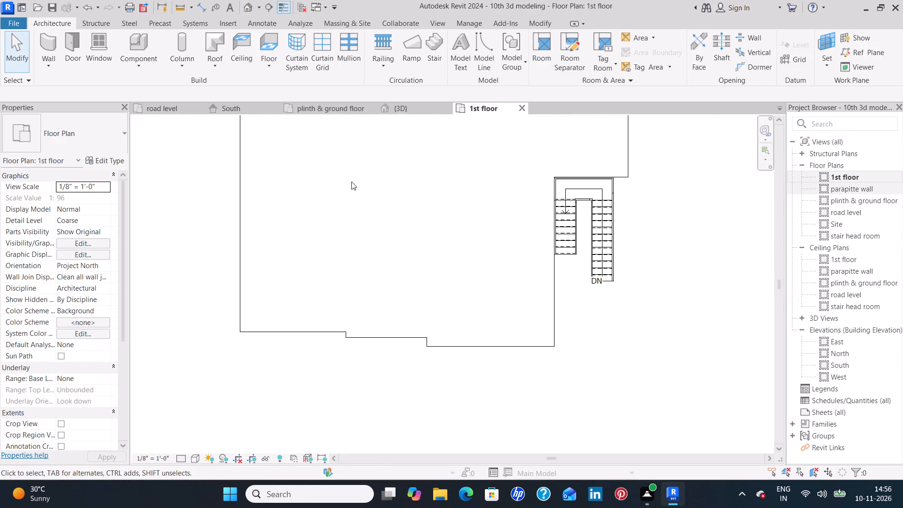
middle_drag(351, 182, 236, 195)
middle_drag(567, 236, 541, 202)
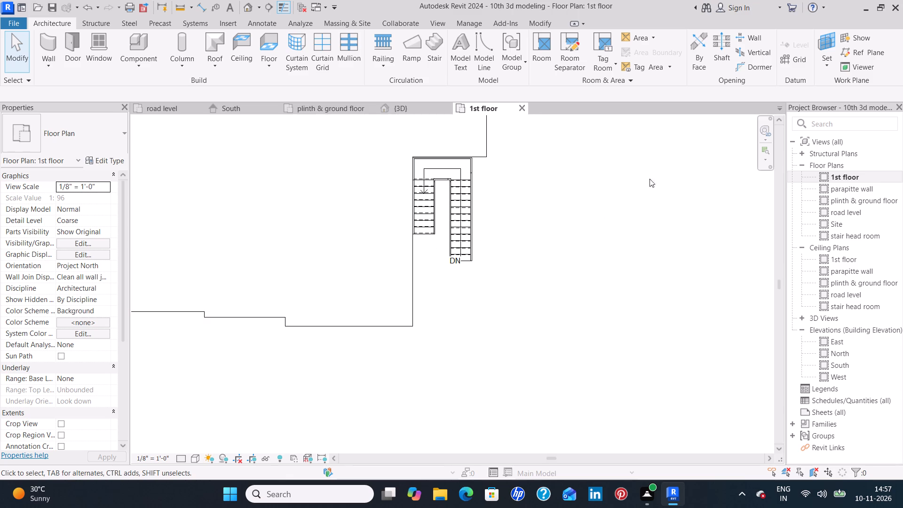
click(417, 107)
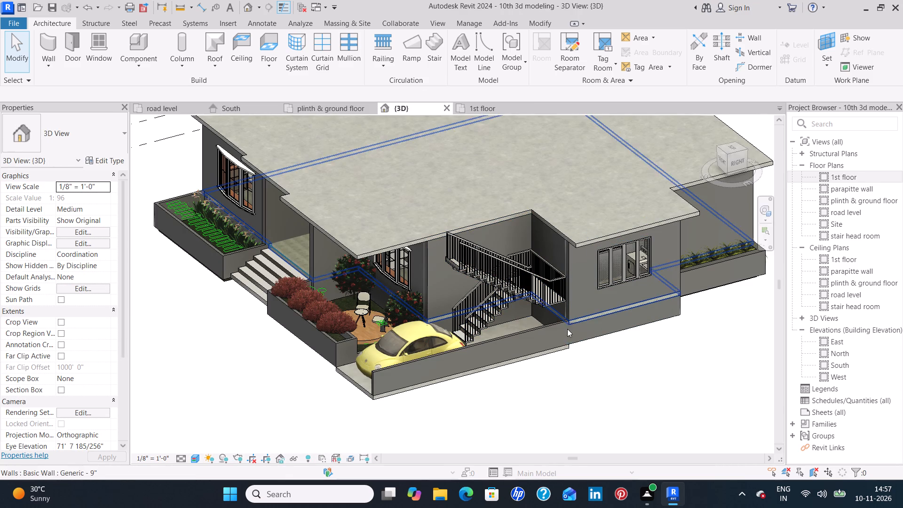
shift+middle_drag(567, 346, 450, 302)
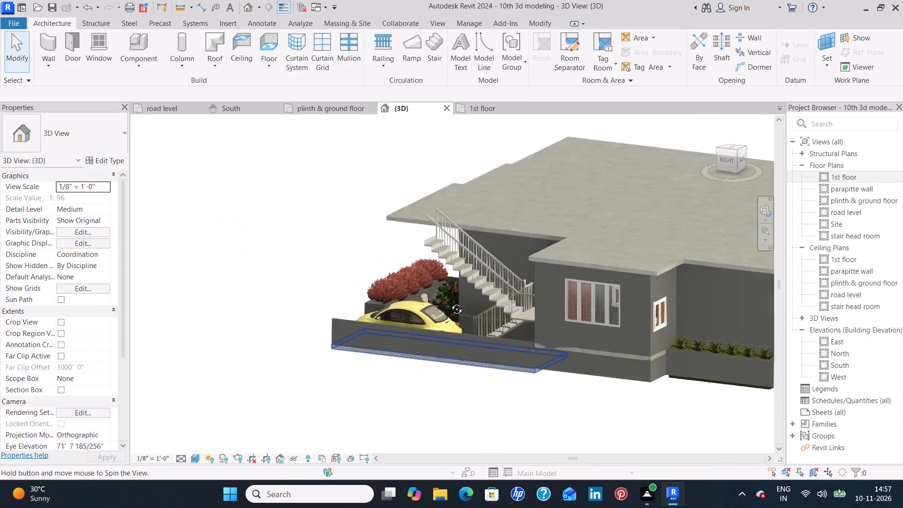
shift+middle_drag(450, 302, 572, 367)
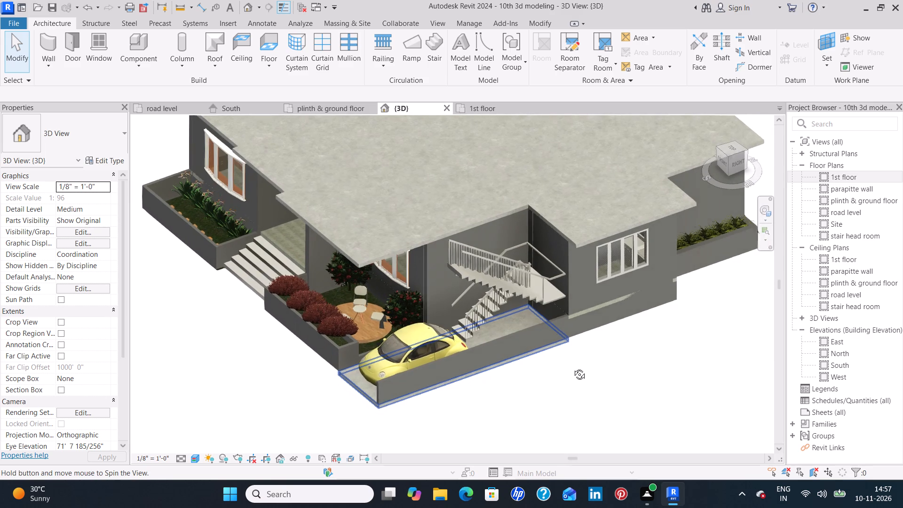
shift+middle_drag(572, 367, 497, 374)
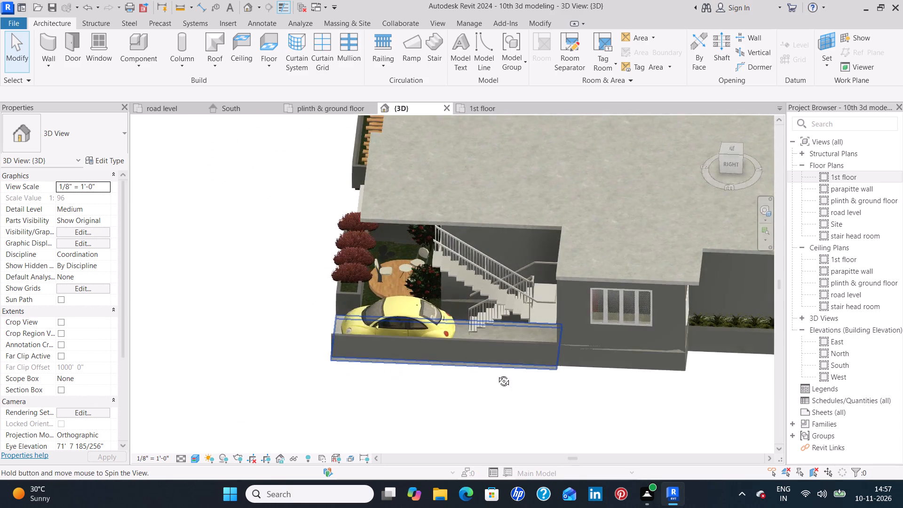
shift+middle_drag(497, 374, 594, 377)
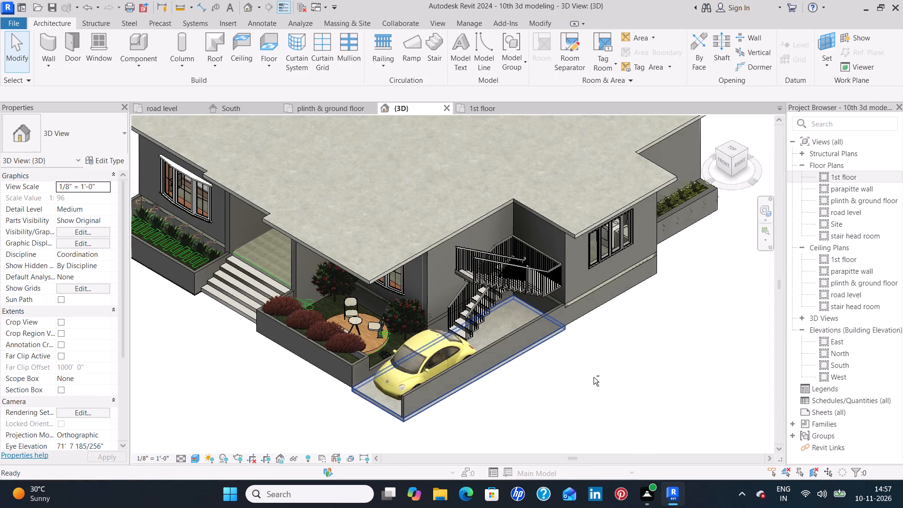
Edit the 1st floor slab's boundary in the 1st floor plan and delete the long boundary line running beside the staircase.
click(372, 275)
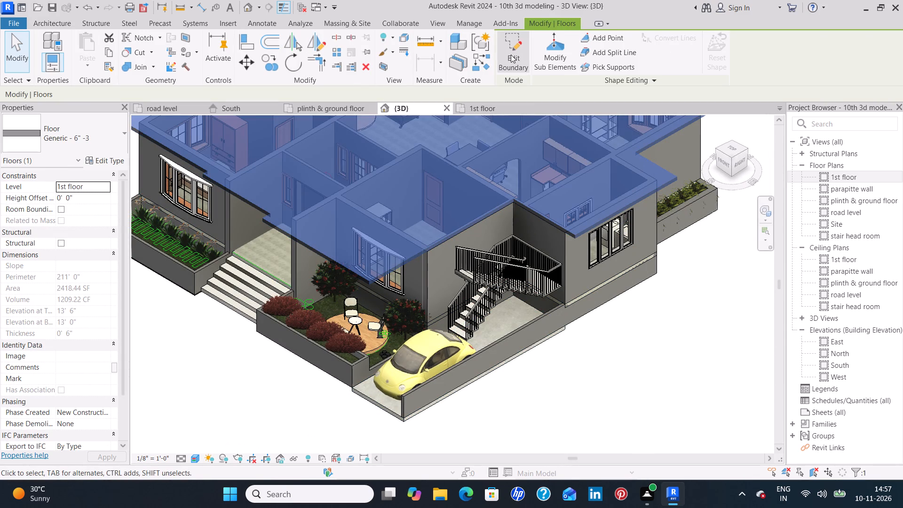
click(511, 55)
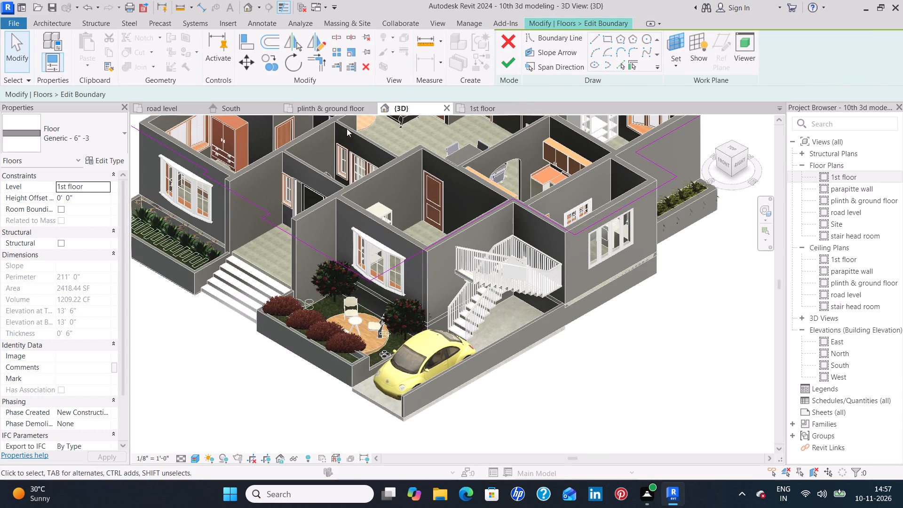
click(472, 103)
scroll(492, 183, up, 4)
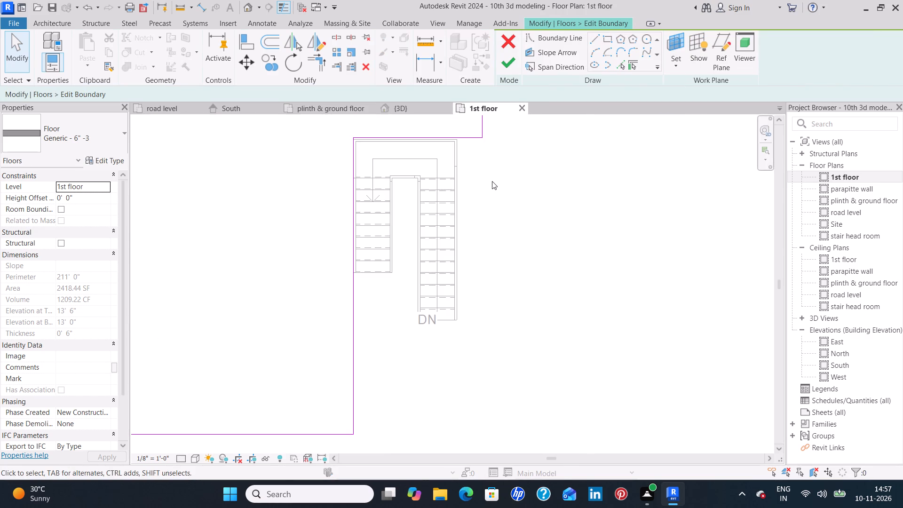
middle_drag(523, 240, 523, 180)
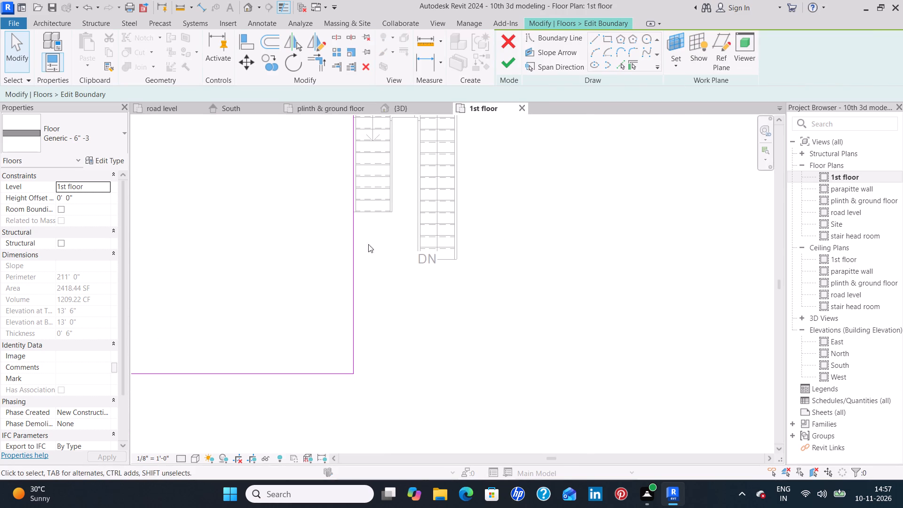
click(355, 256)
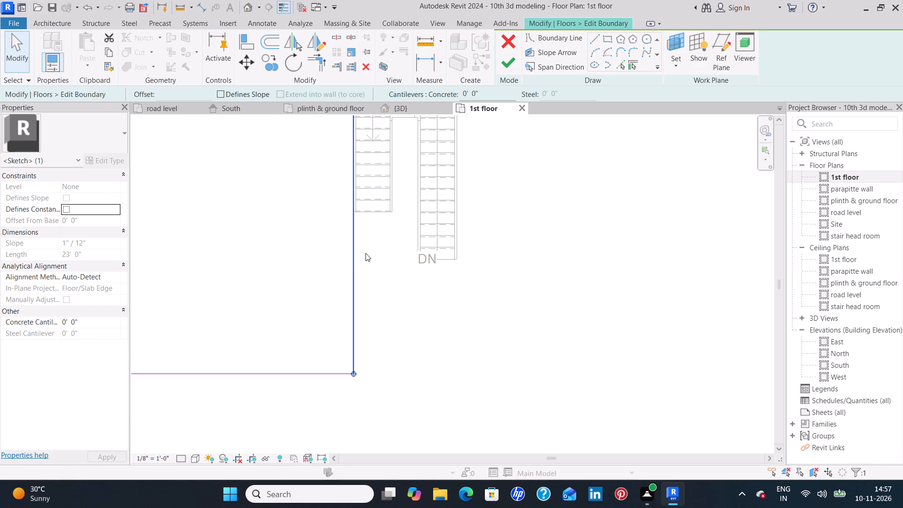
key(Delete)
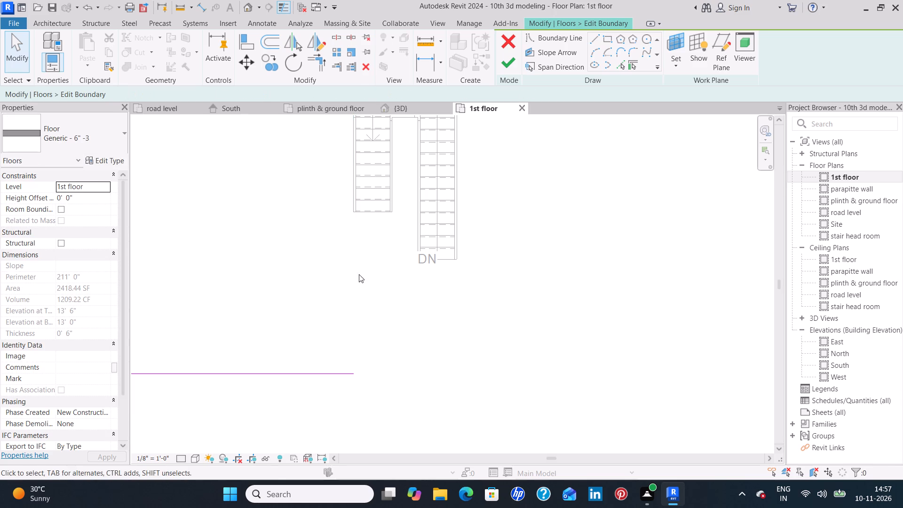
Draw slab boundary lines 10'-5 1/2" along the short stair flight's outer side and 5'-0" across to the long flight.
scroll(370, 311, down, 4)
middle_click(470, 265)
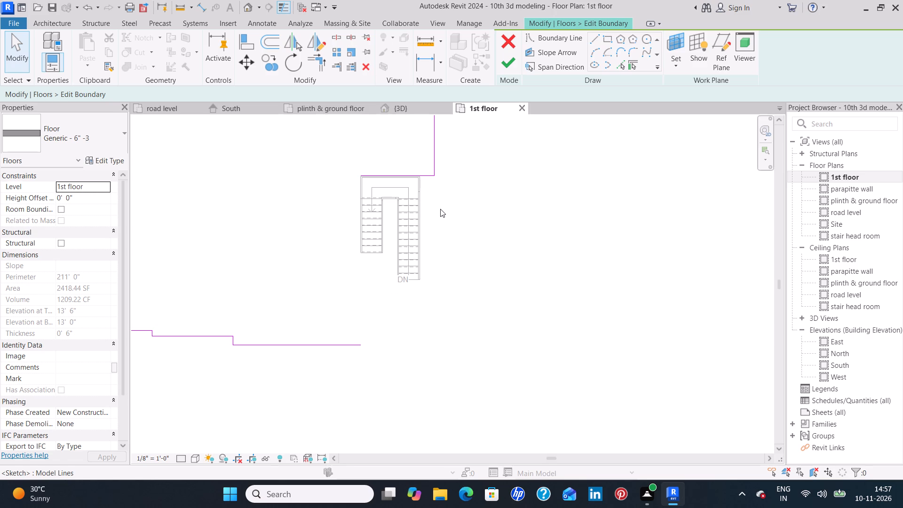
scroll(440, 209, up, 3)
middle_drag(450, 210, 476, 241)
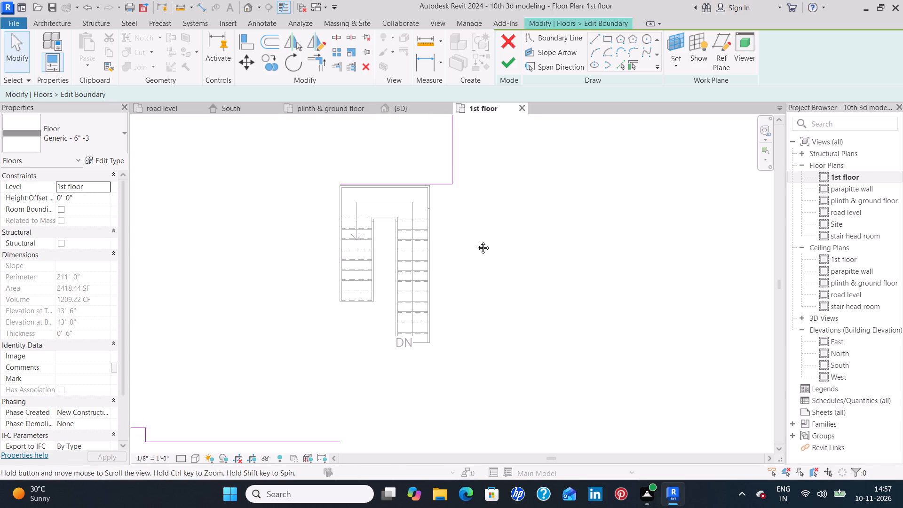
middle_drag(476, 241, 478, 242)
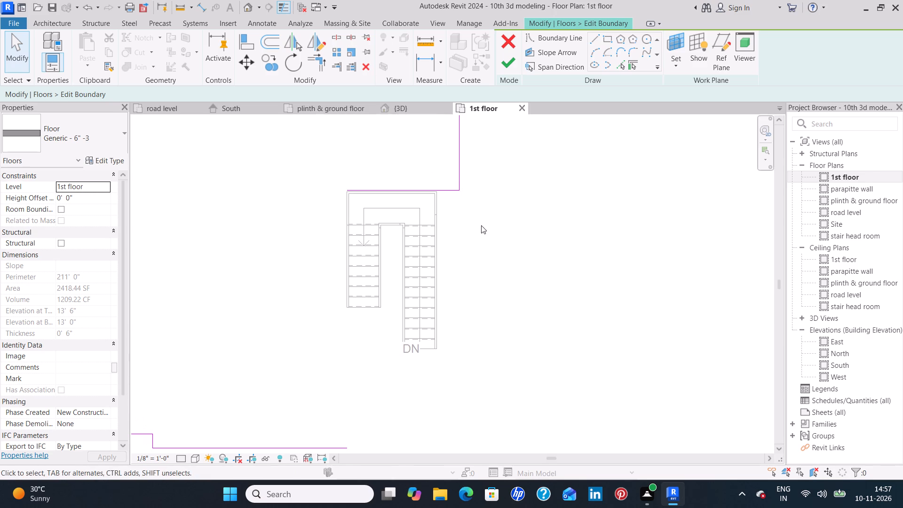
click(594, 38)
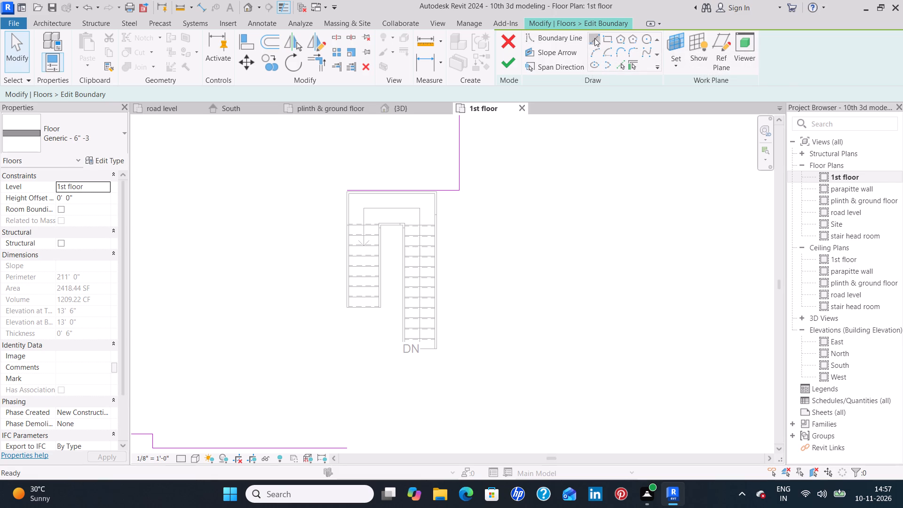
click(347, 188)
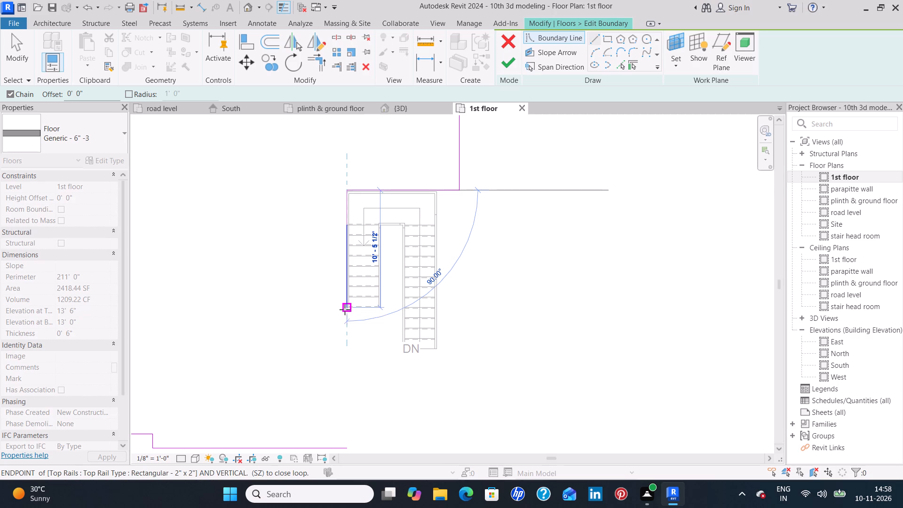
middle_drag(341, 341, 337, 288)
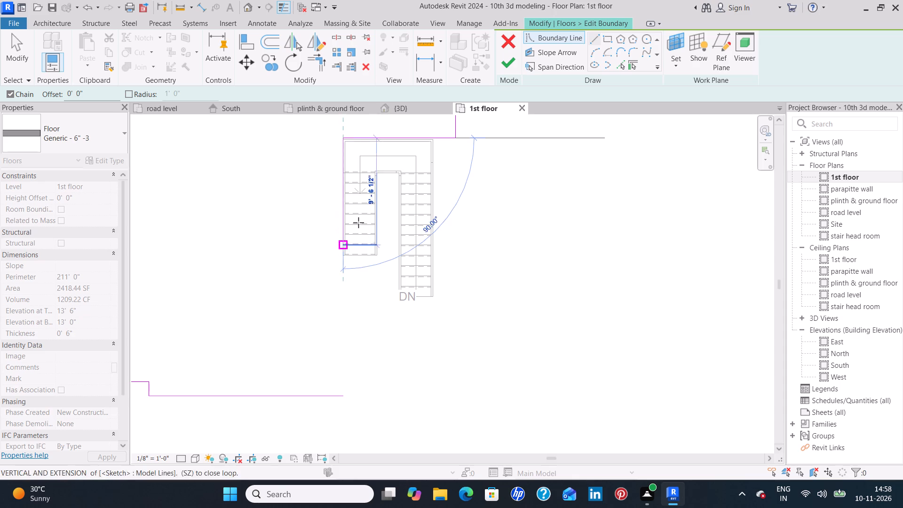
click(342, 258)
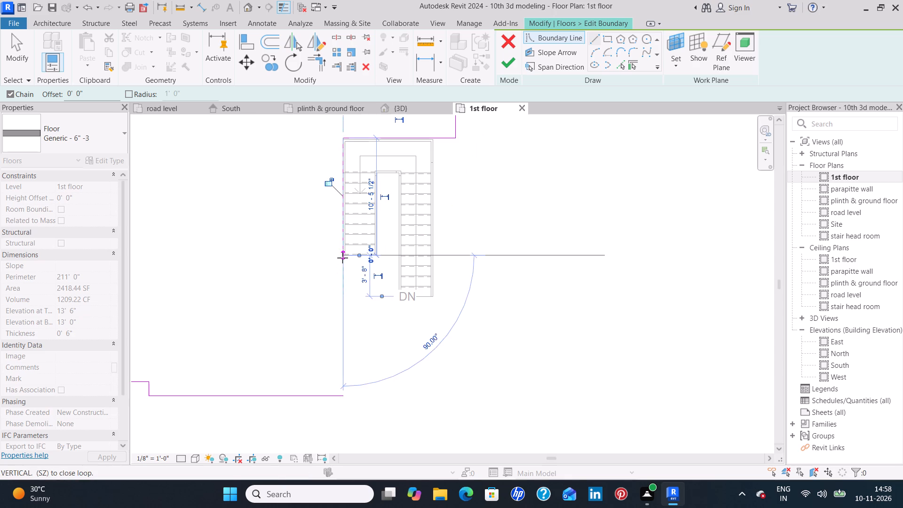
click(398, 255)
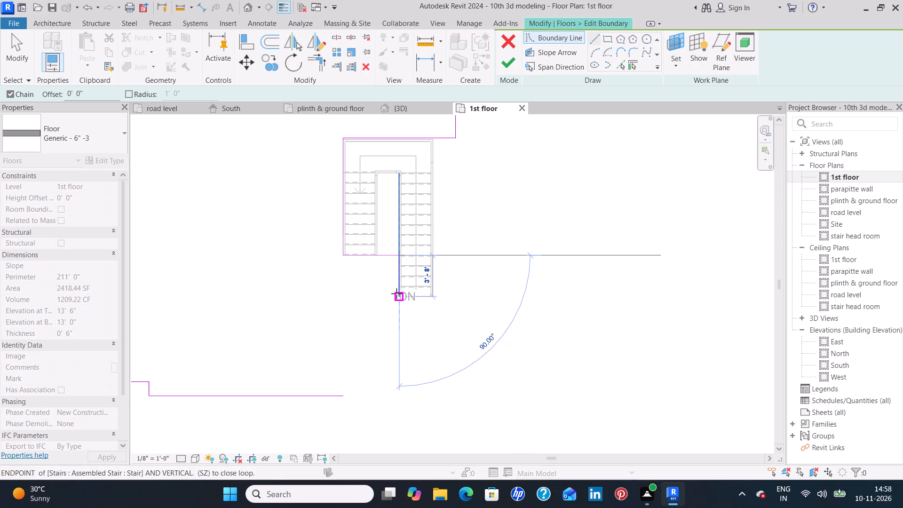
Continue the boundary 3'-8" along the long flight, 3'-0" across its DN end, and back along its outer side to the line beyond the landing.
scroll(396, 297, up, 5)
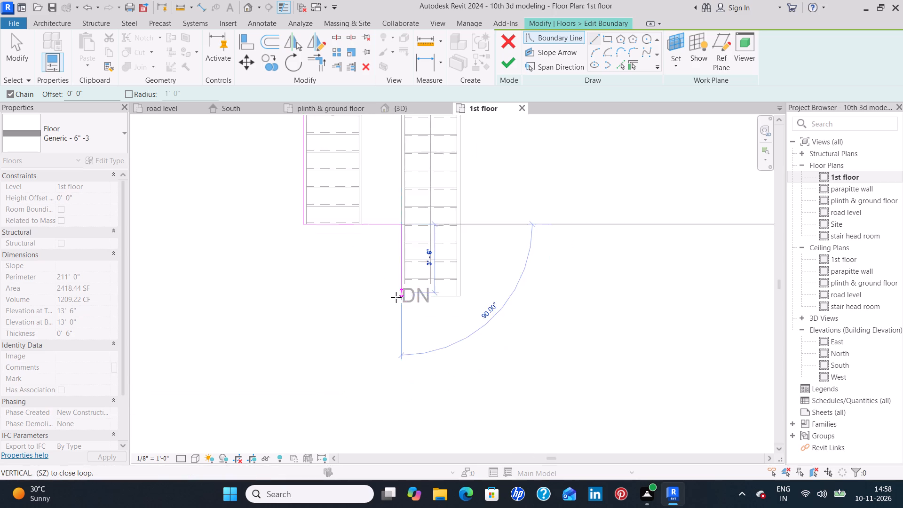
scroll(396, 297, up, 8)
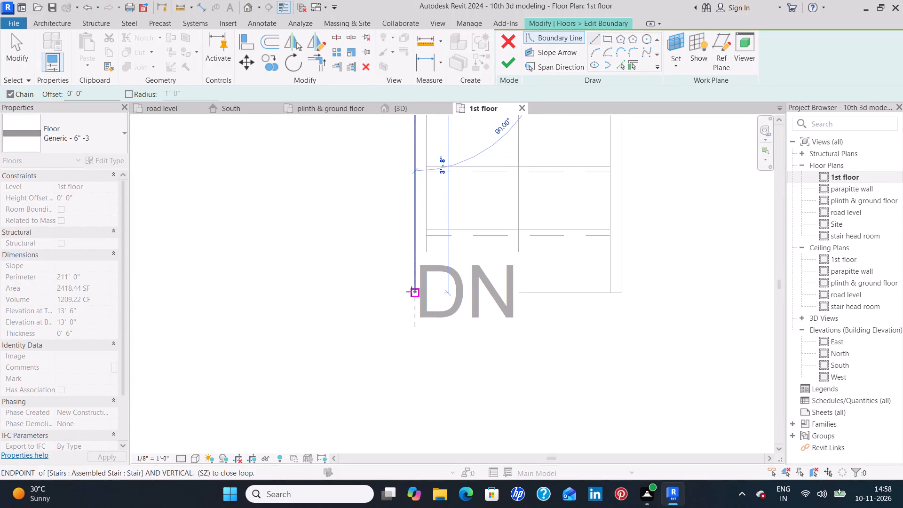
click(412, 292)
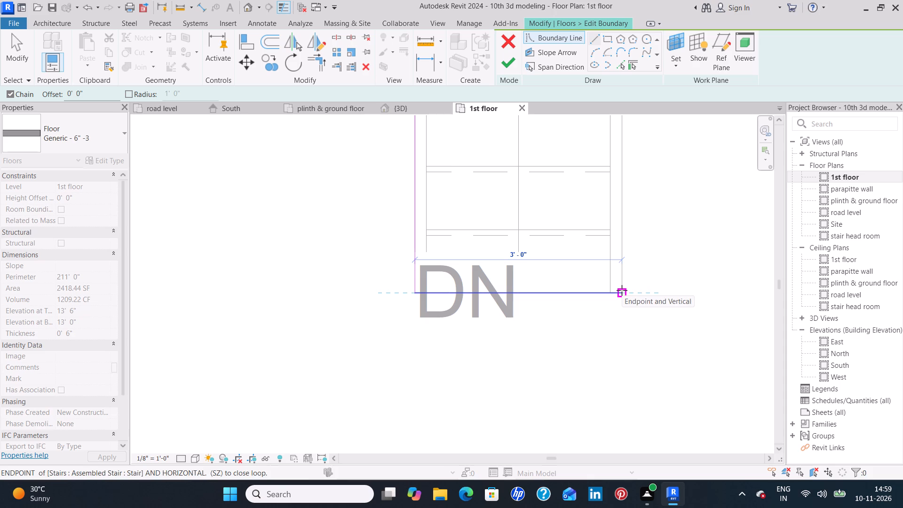
middle_drag(652, 291, 493, 332)
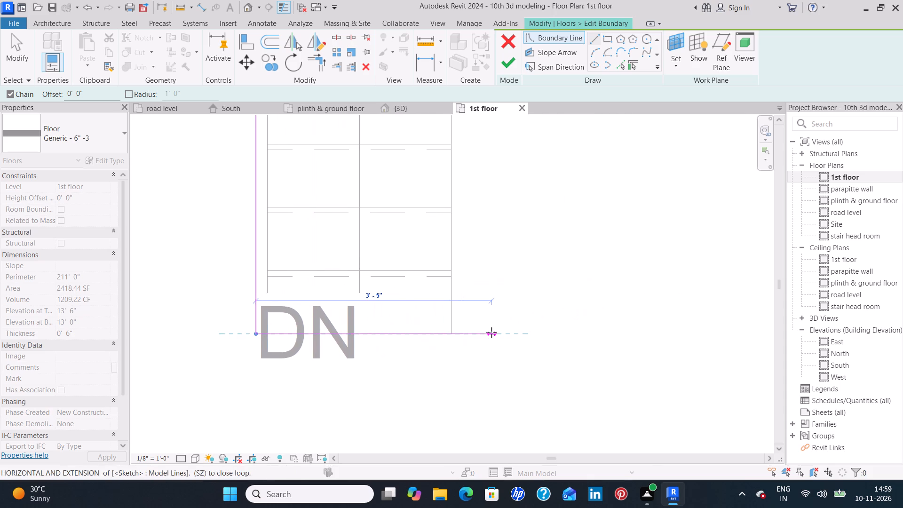
click(465, 332)
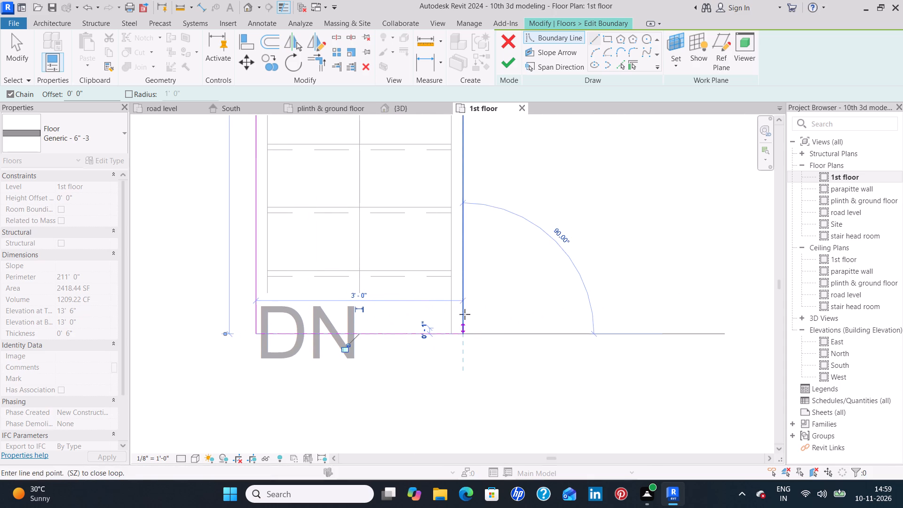
middle_drag(461, 179, 461, 349)
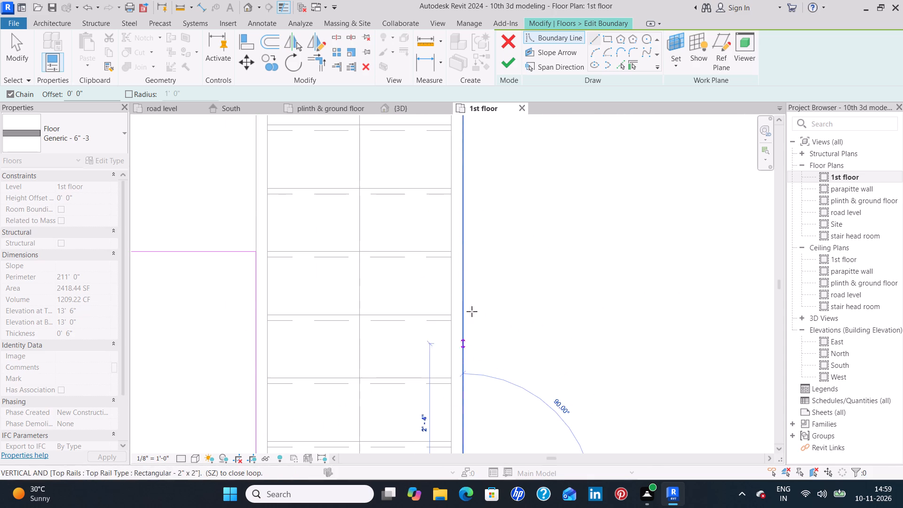
middle_drag(467, 171, 481, 332)
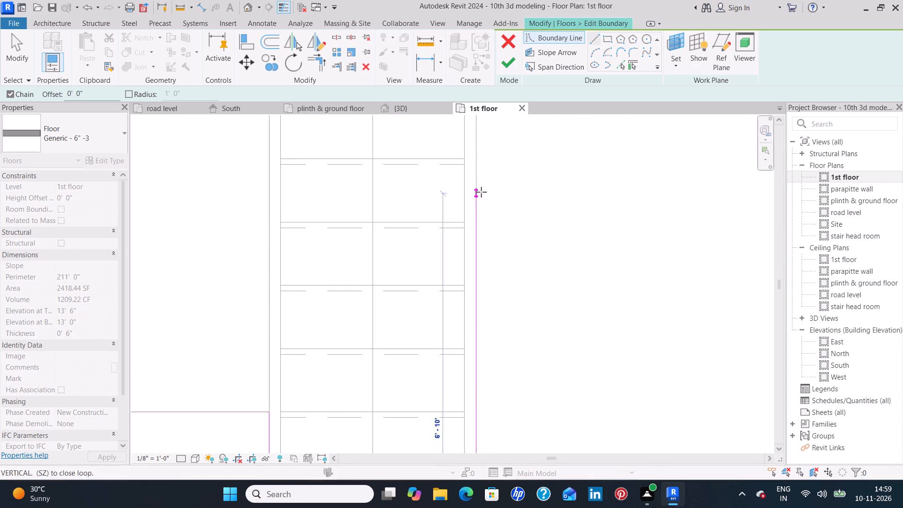
scroll(479, 185, down, 4)
middle_drag(479, 183, 476, 339)
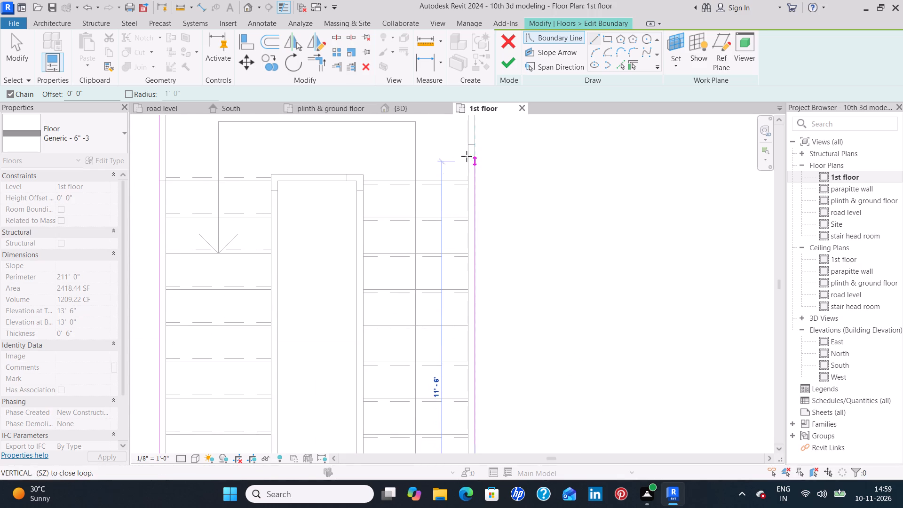
middle_drag(475, 154, 479, 342)
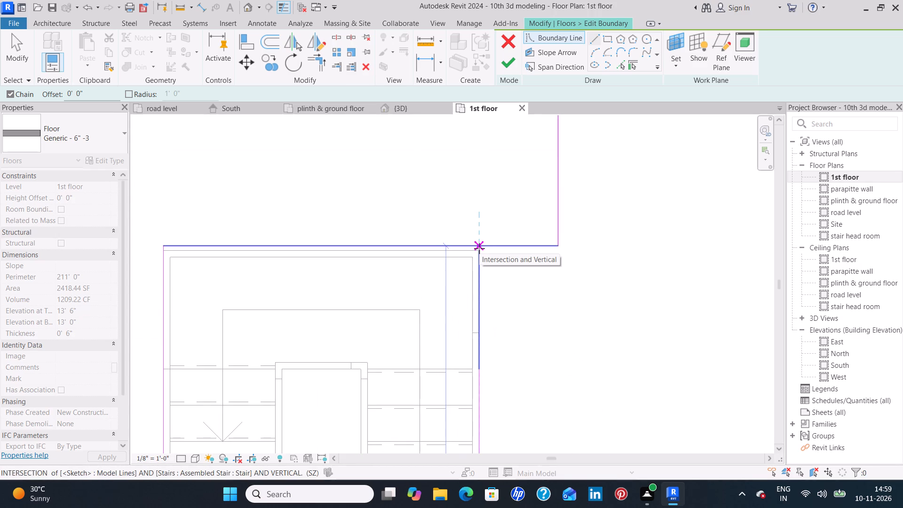
scroll(479, 252, up, 3)
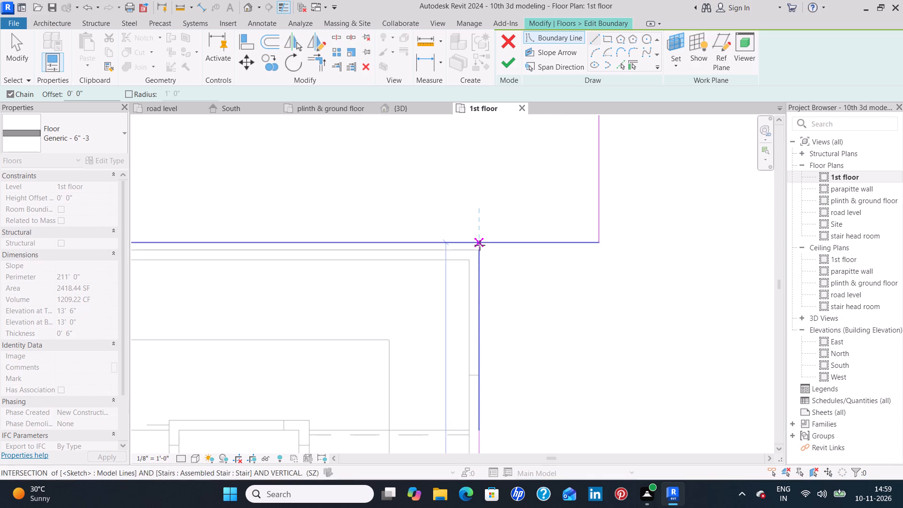
click(480, 245)
key(Escape)
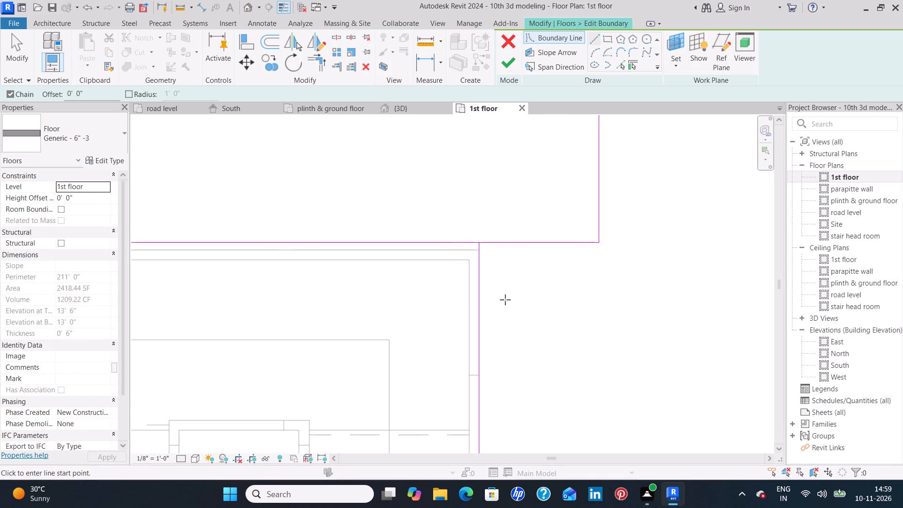
key(Escape)
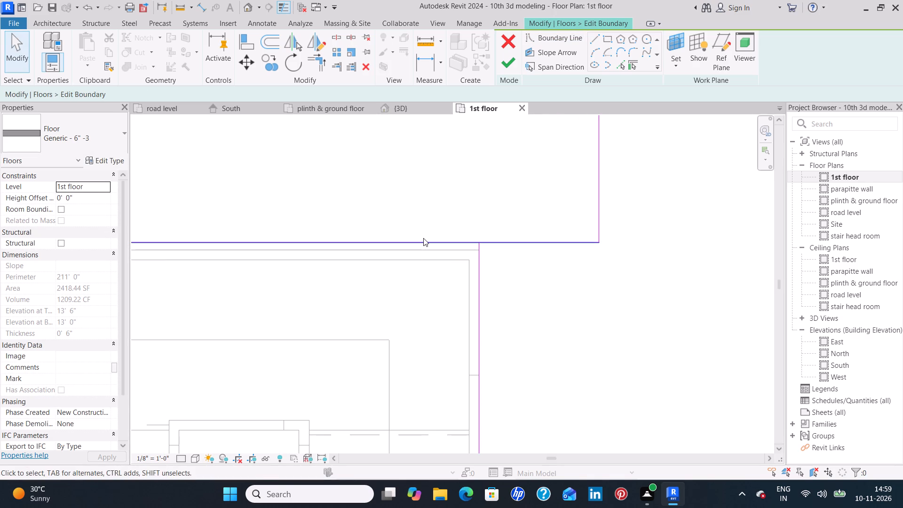
Nudge the boundary line beside the stair landing toward the landing edge, 10'-4 1/2" from the line at the short flight's end.
click(423, 238)
scroll(425, 235, down, 4)
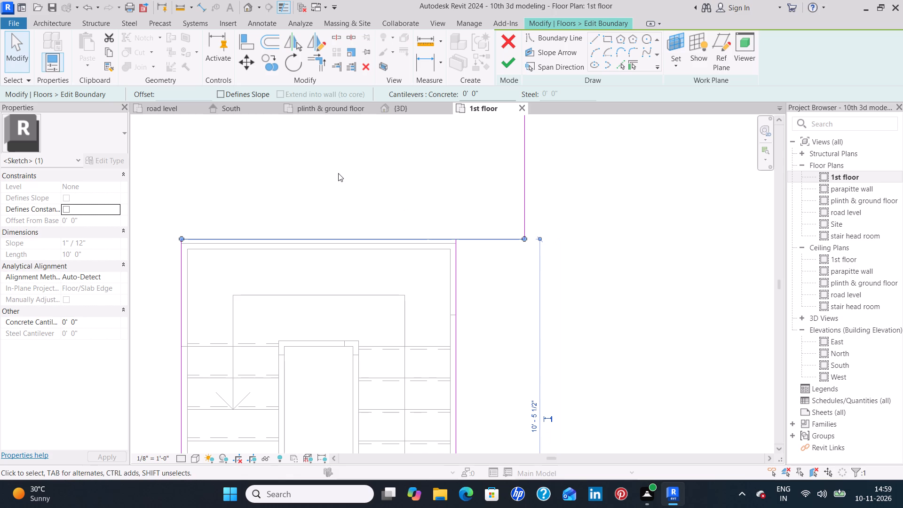
key(Down)
key(Down)
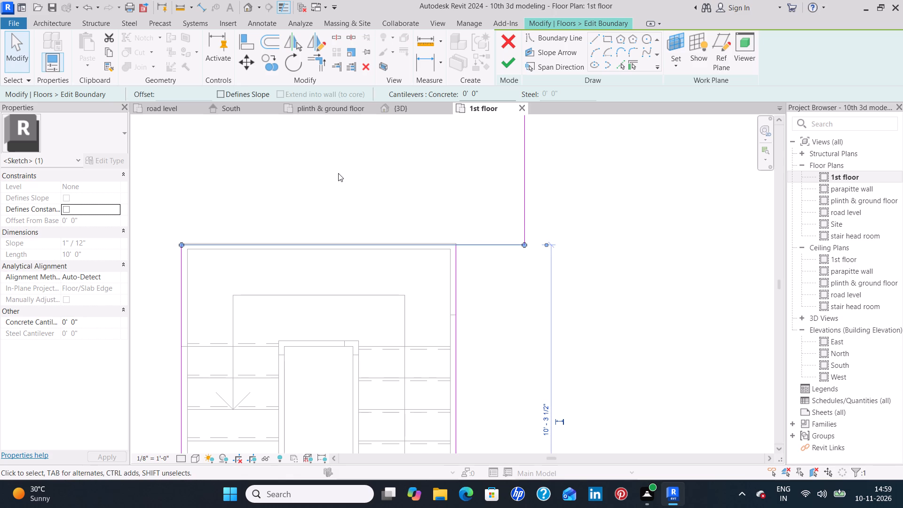
key(Up)
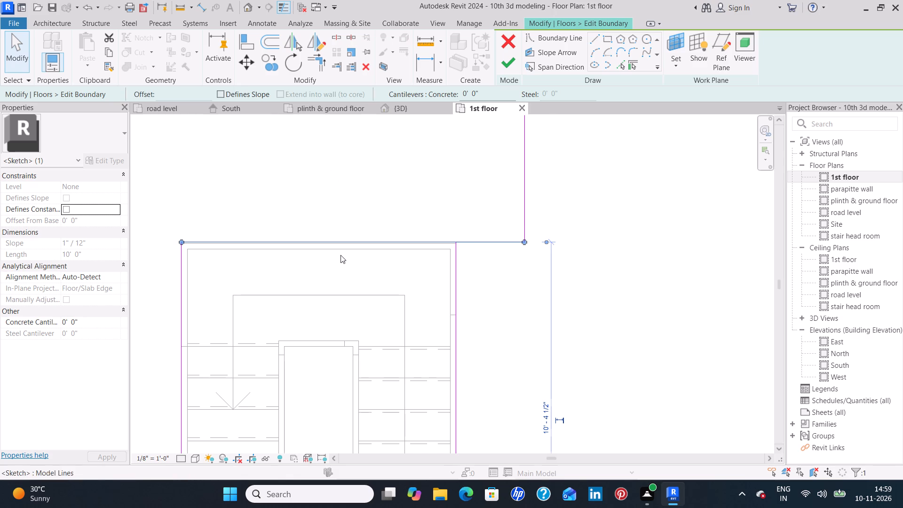
scroll(341, 255, up, 9)
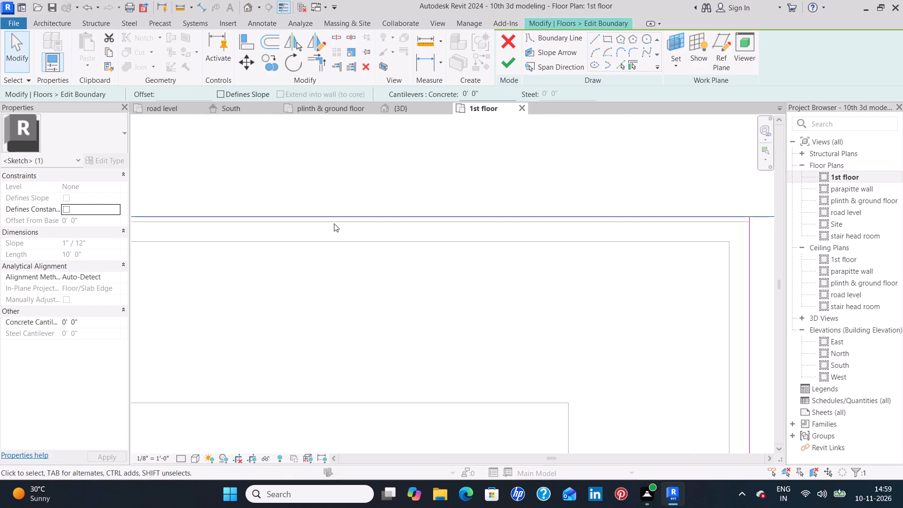
key(Down)
key(Down)
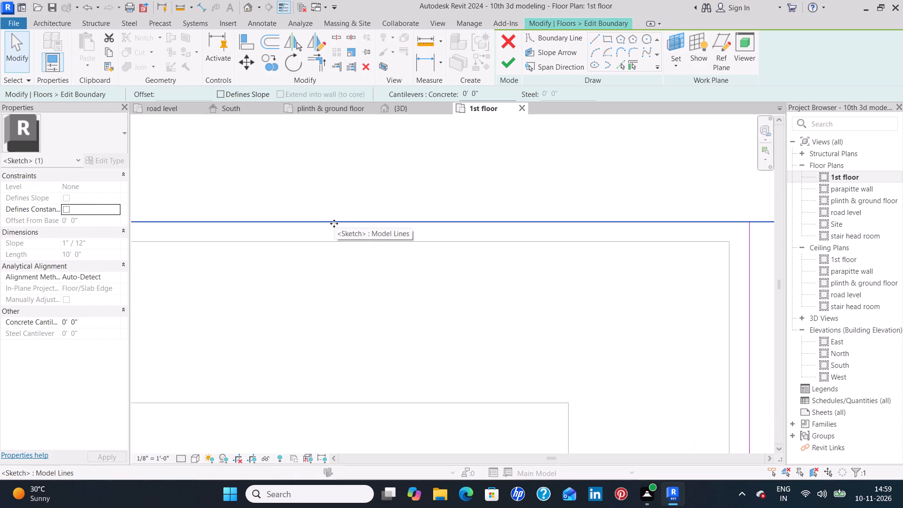
key(Up)
key(Up)
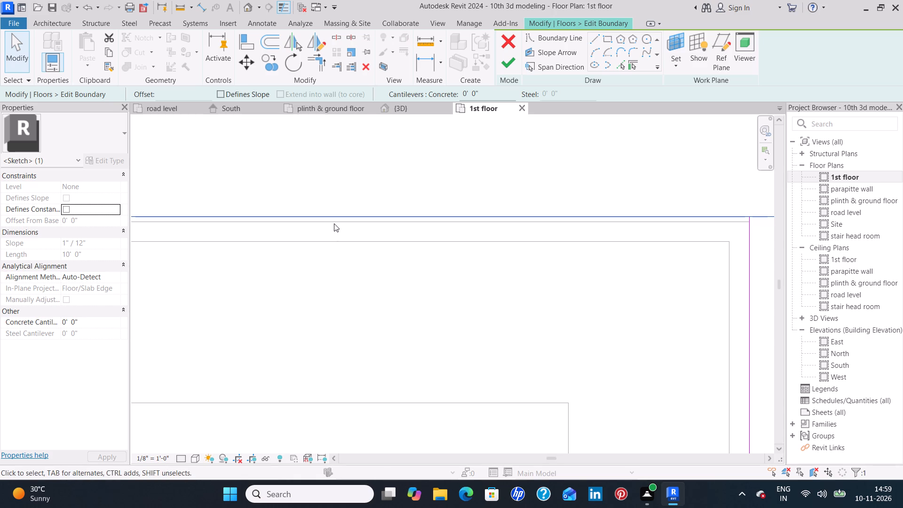
click(340, 208)
scroll(367, 206, down, 4)
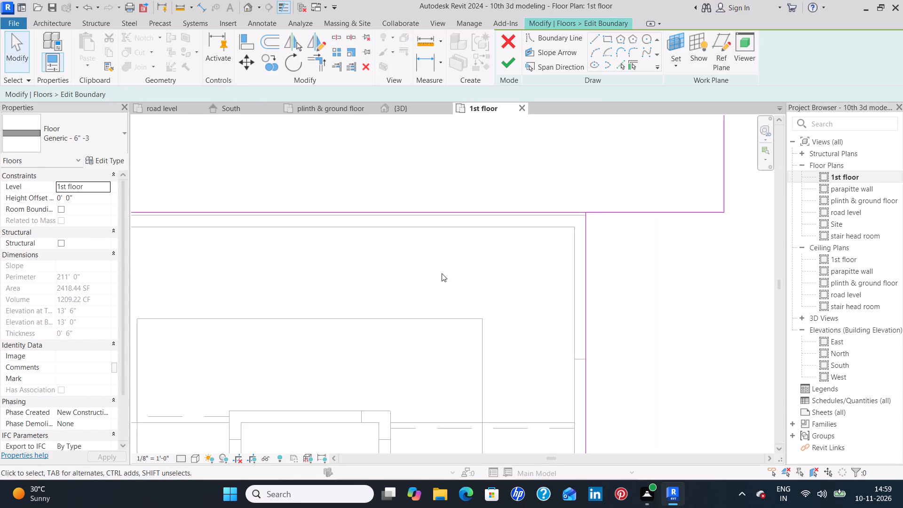
Extend the slab's lower boundary 10'-0" past the staircase and draw a 22'-11" line up to the existing outer corner.
scroll(443, 277, down, 3)
middle_drag(444, 306, 481, 191)
scroll(479, 189, down, 5)
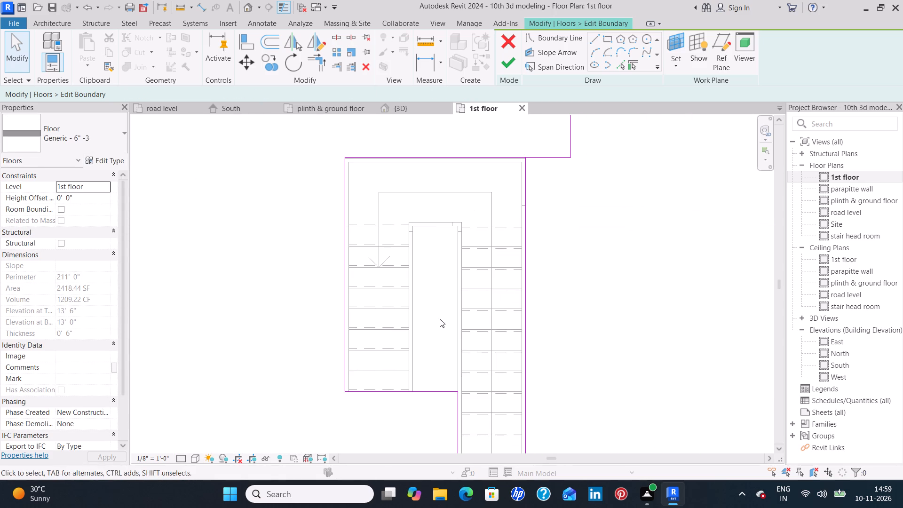
middle_drag(440, 319, 452, 187)
middle_drag(388, 345, 416, 263)
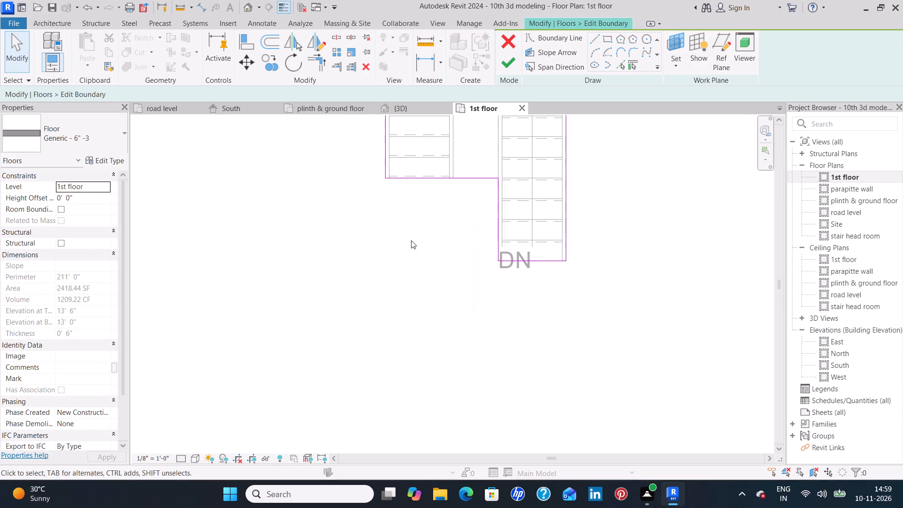
scroll(411, 242, down, 2)
middle_drag(412, 258, 415, 250)
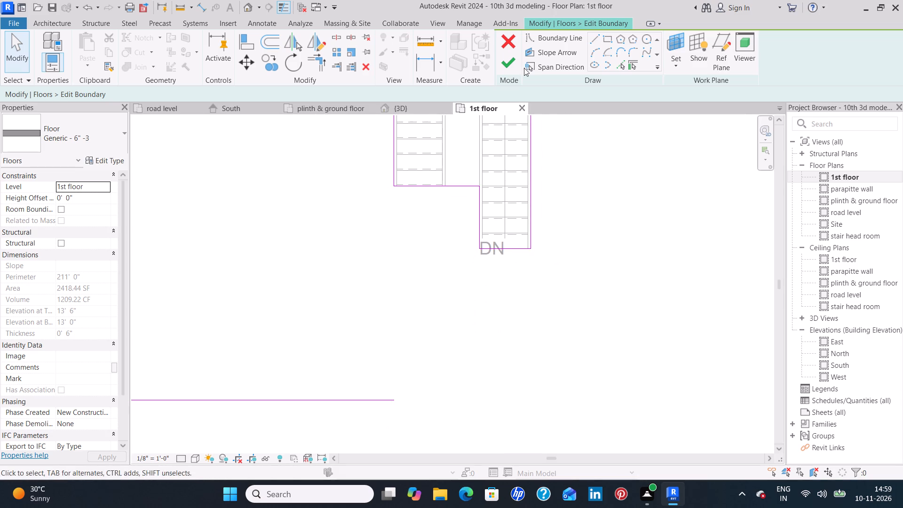
click(553, 36)
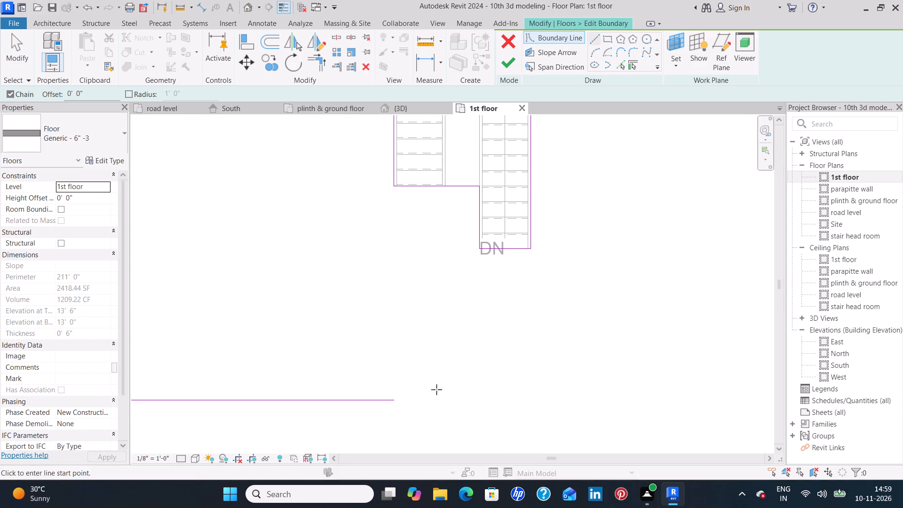
click(395, 403)
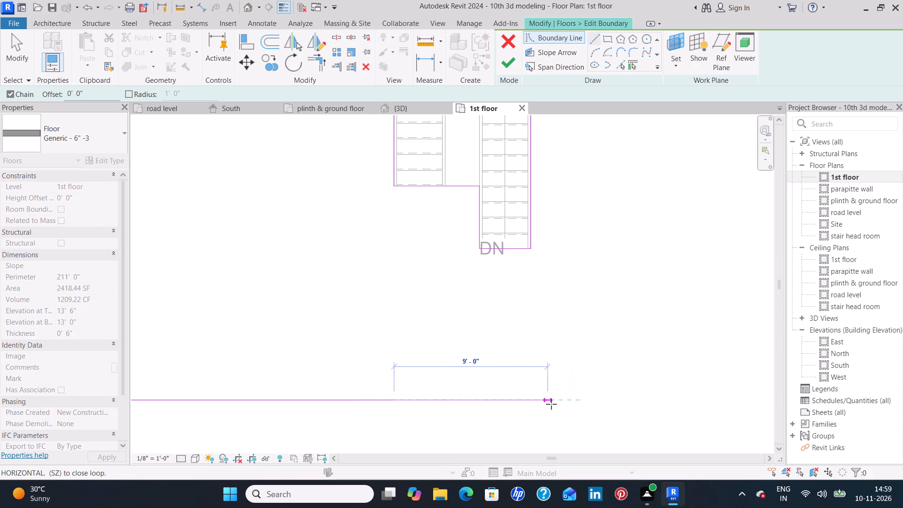
scroll(582, 391, down, 5)
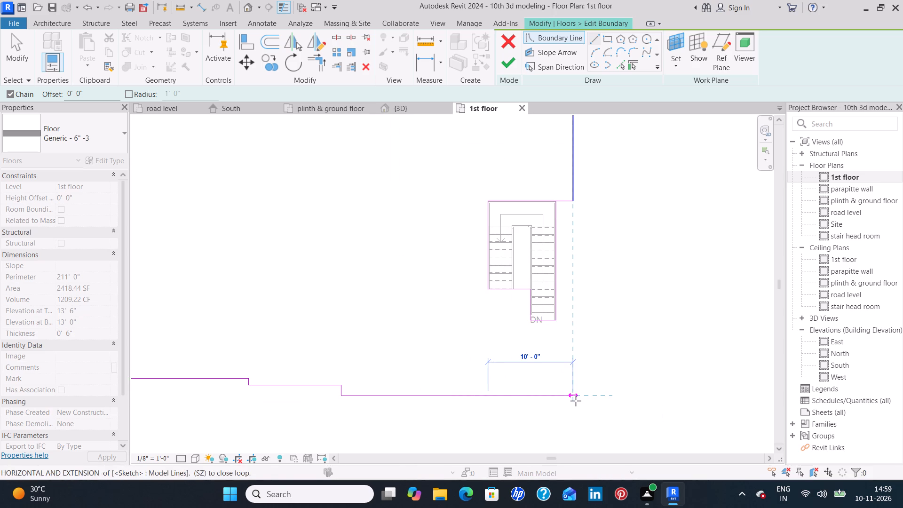
click(576, 401)
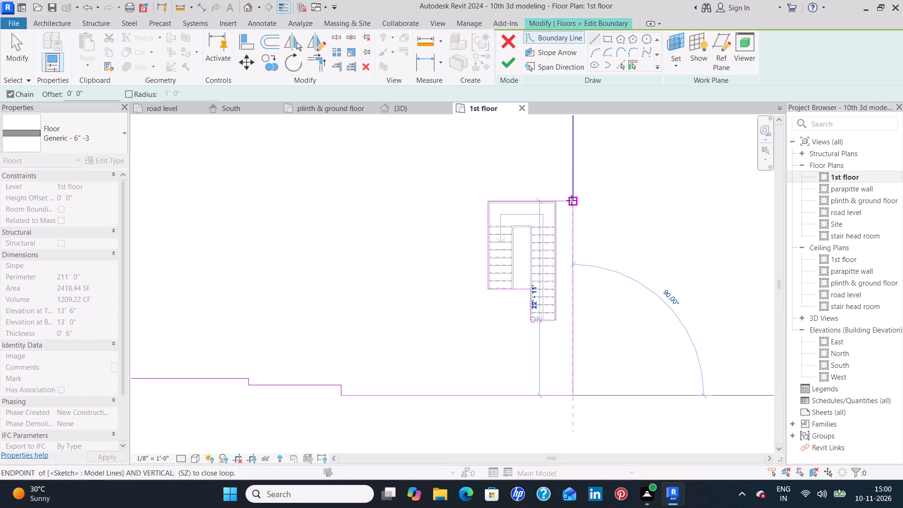
click(571, 200)
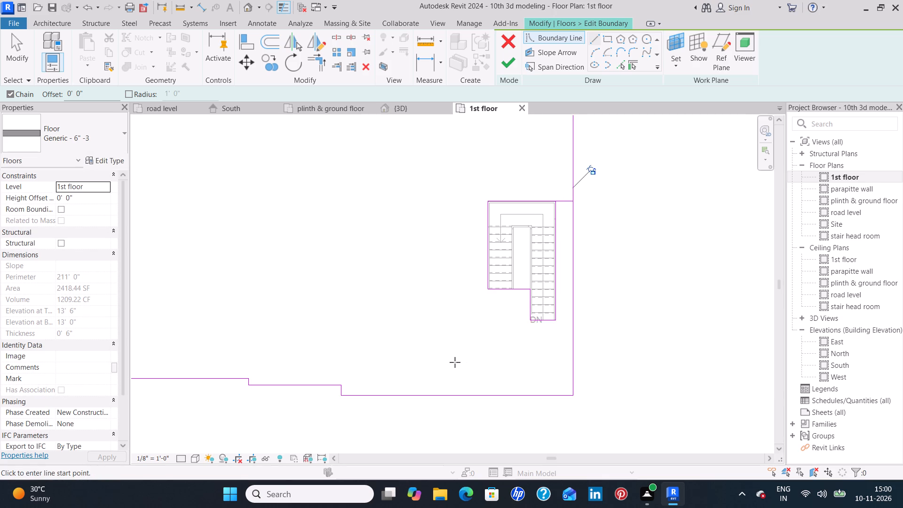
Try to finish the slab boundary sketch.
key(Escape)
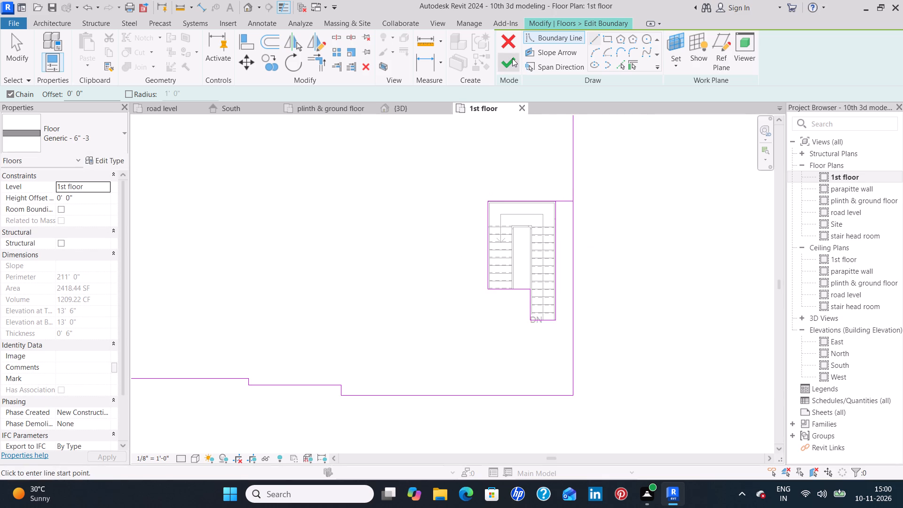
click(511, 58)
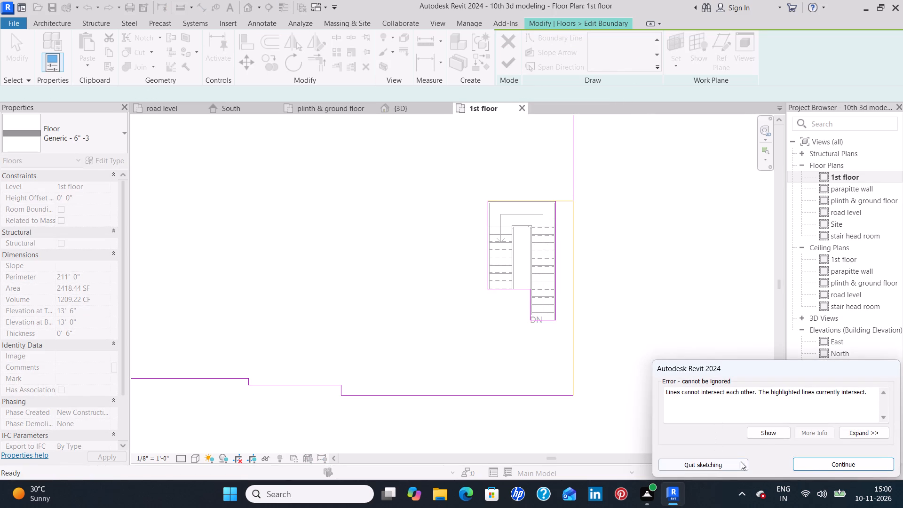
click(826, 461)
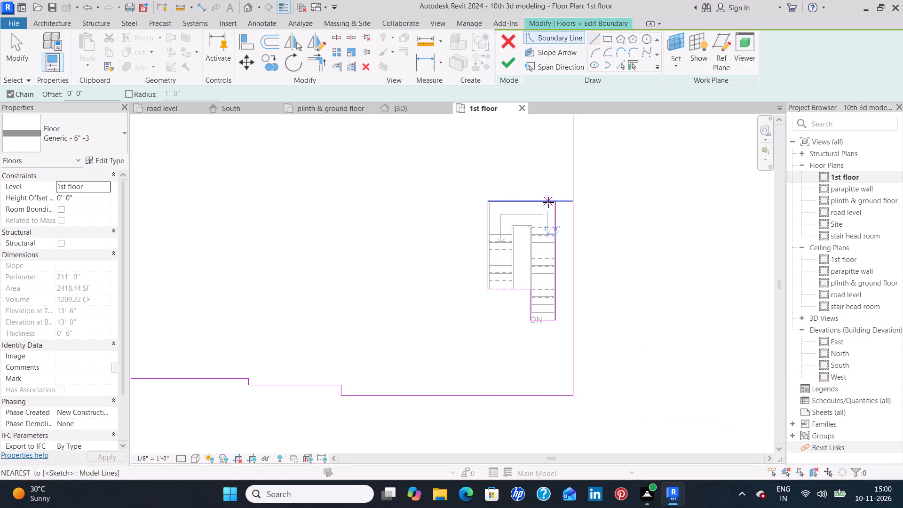
Delete the 10'-0" boundary line that runs along the stair landing's edge to the slab's outer line.
scroll(548, 202, up, 8)
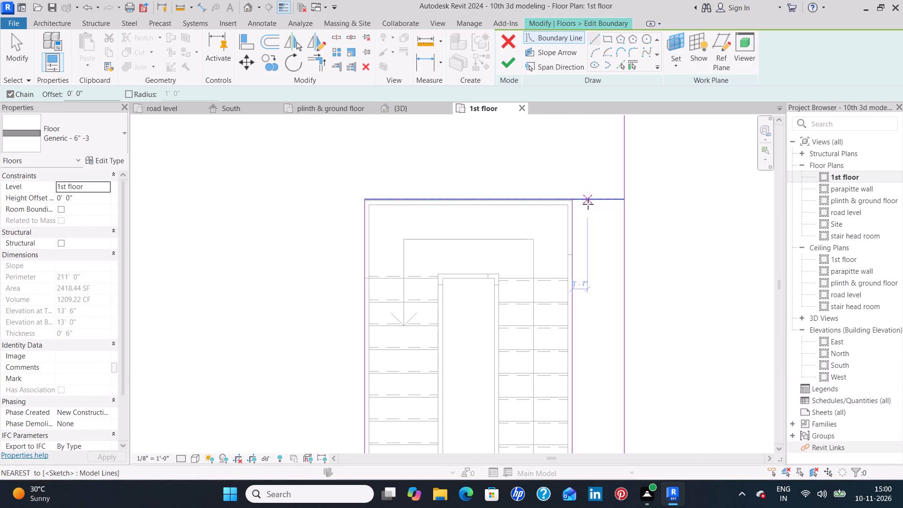
key(Escape)
click(594, 197)
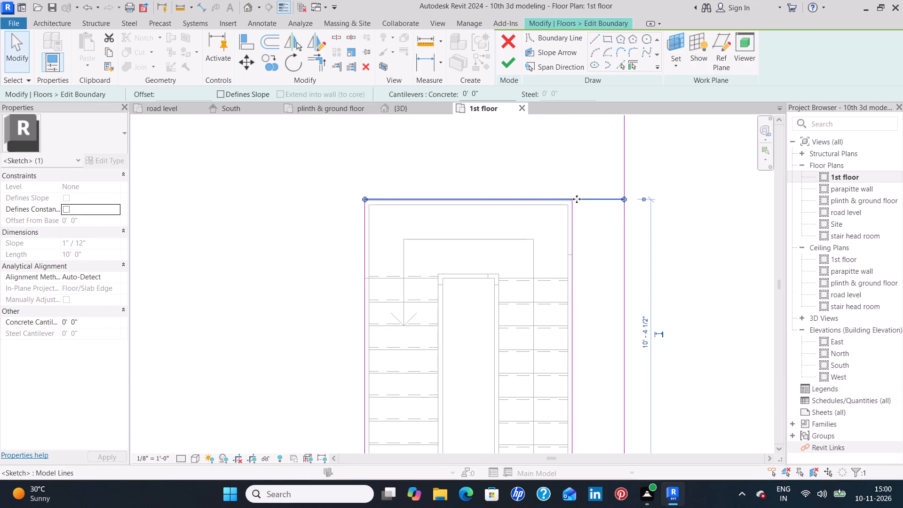
key(Delete)
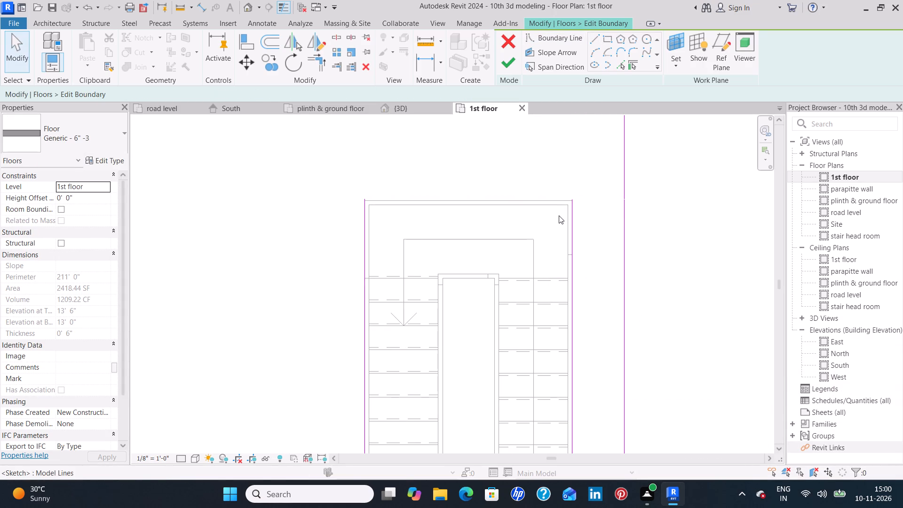
Shorten the boundary line along the long stair flight to 14'-0" so it ends at the landing's outer corner.
scroll(579, 201, up, 9)
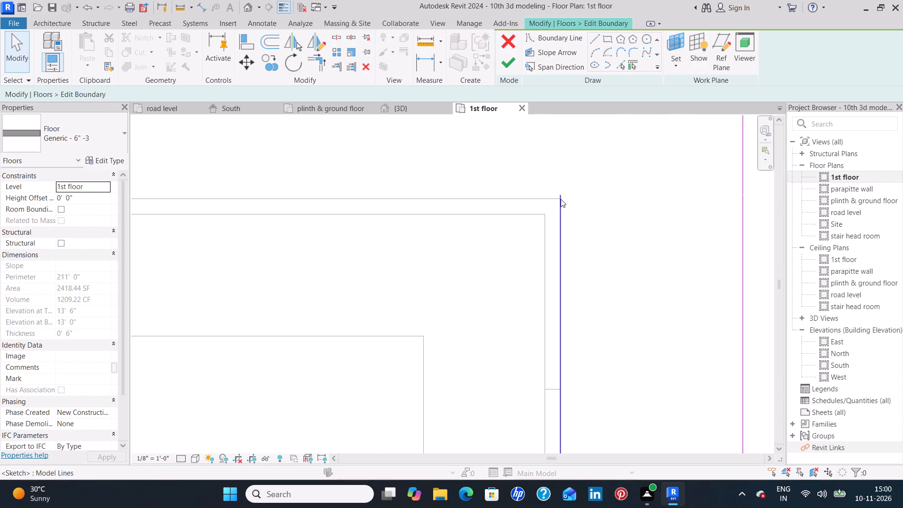
click(560, 198)
scroll(559, 195, up, 8)
drag(564, 194, 562, 206)
scroll(412, 200, down, 4)
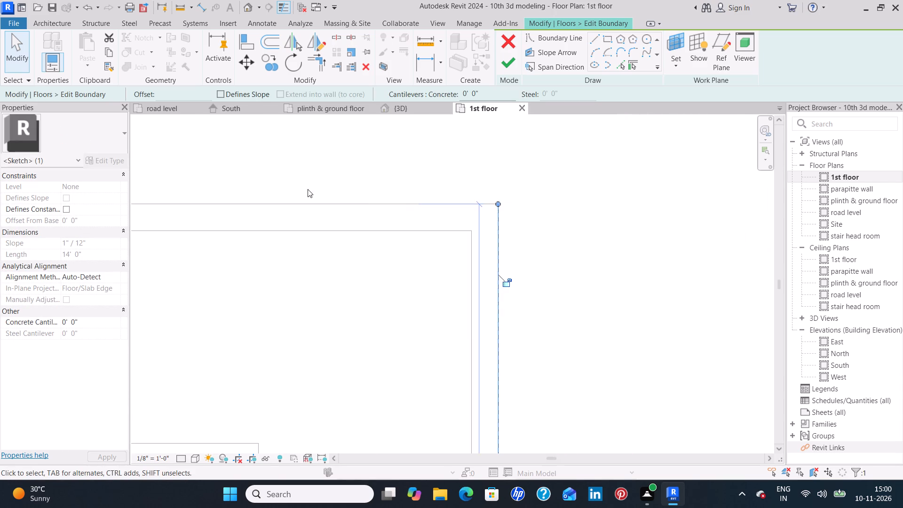
Shorten the boundary line along the short stair flight to 10'-4" so it ends at the landing's other corner.
scroll(308, 189, down, 4)
middle_drag(237, 169, 441, 196)
scroll(321, 199, down, 5)
scroll(284, 187, down, 2)
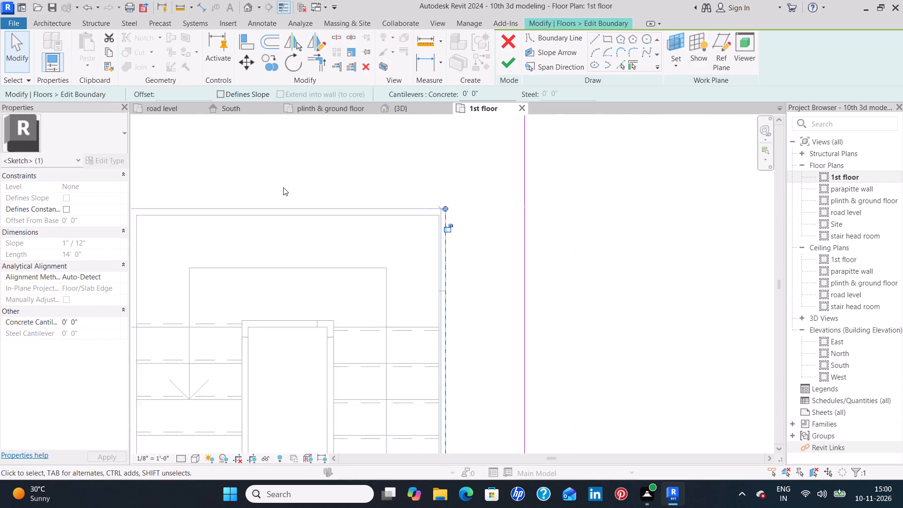
scroll(283, 187, down, 2)
middle_drag(271, 183, 441, 222)
scroll(324, 228, up, 10)
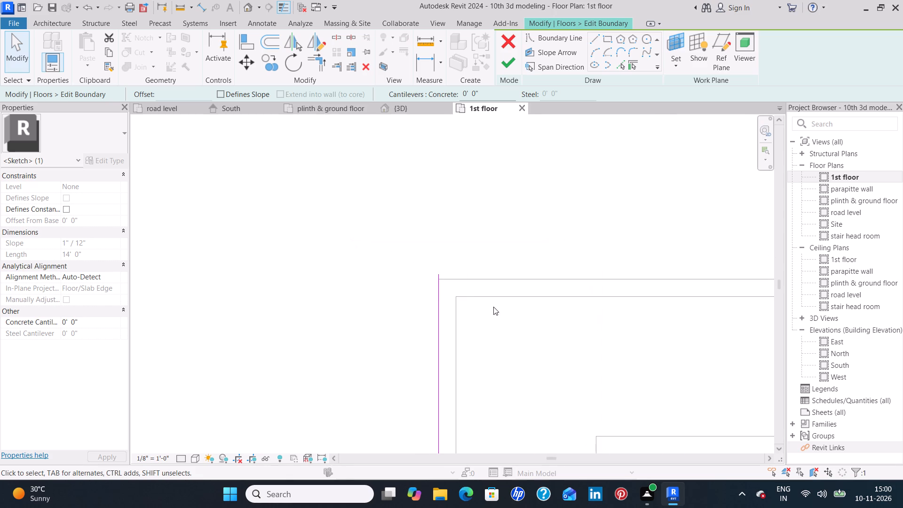
click(442, 294)
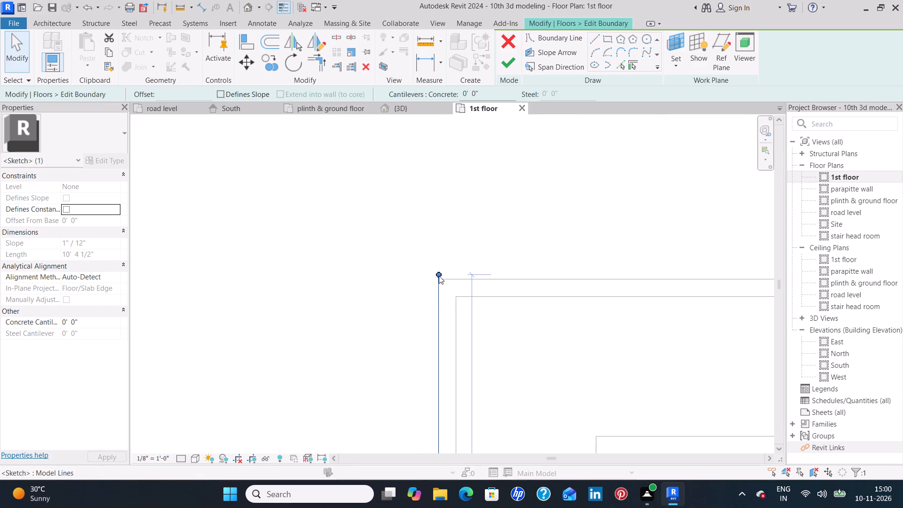
click(438, 273)
scroll(509, 244, down, 3)
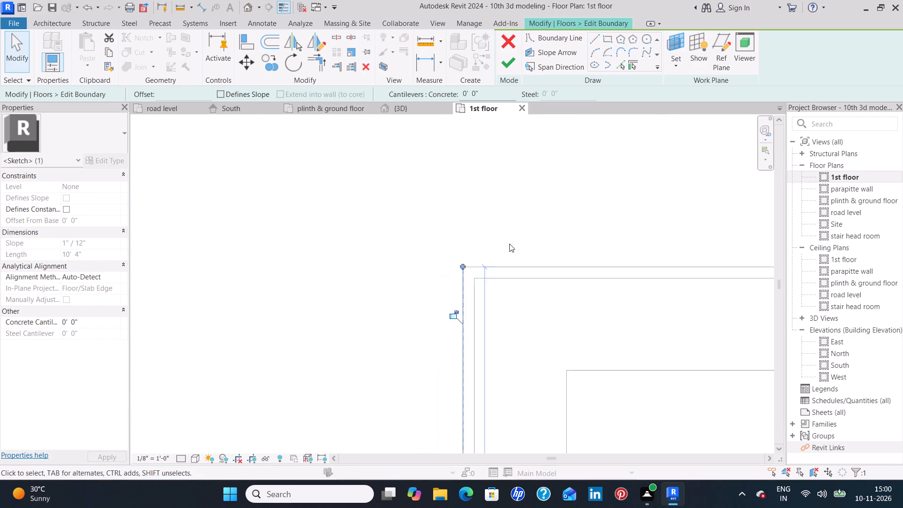
scroll(509, 244, down, 2)
click(509, 244)
Draw an 8'-0" boundary line along the landing edge, joining the ends of the two side lines around the staircase.
scroll(515, 242, down, 4)
middle_drag(522, 238, 521, 238)
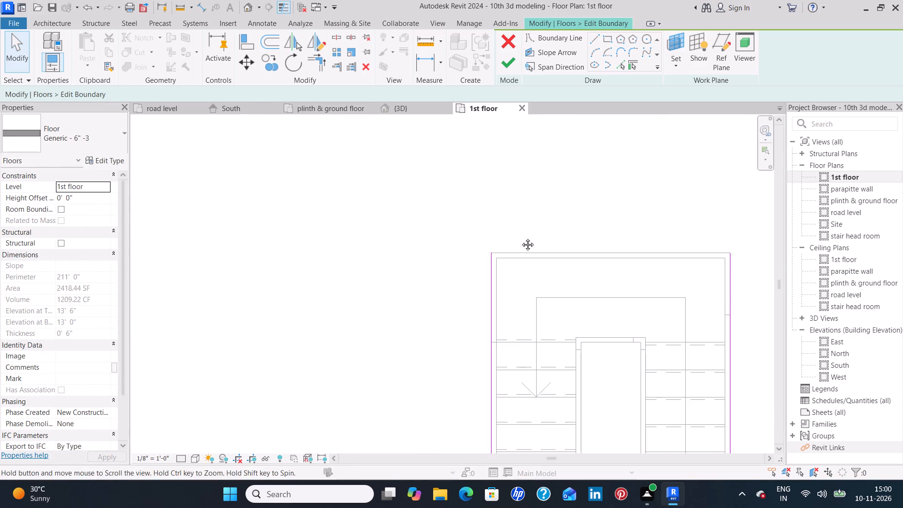
middle_drag(521, 238, 373, 242)
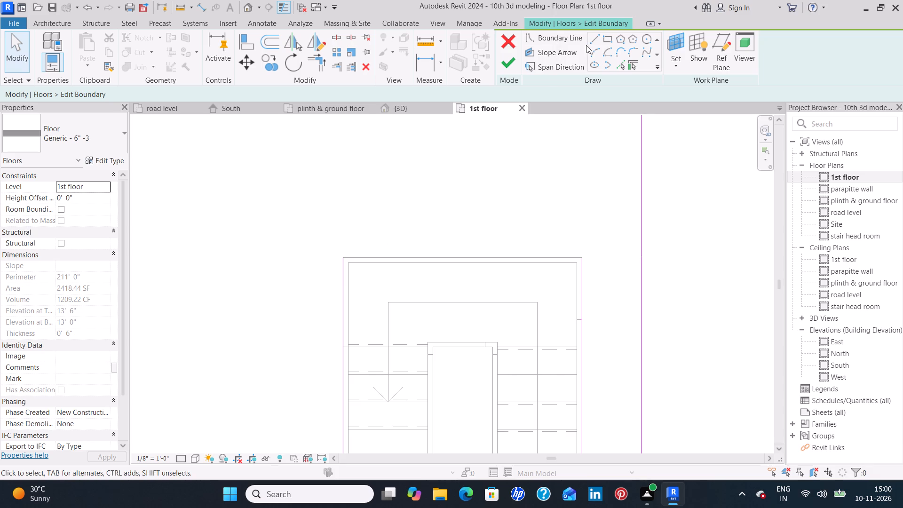
click(593, 40)
click(340, 254)
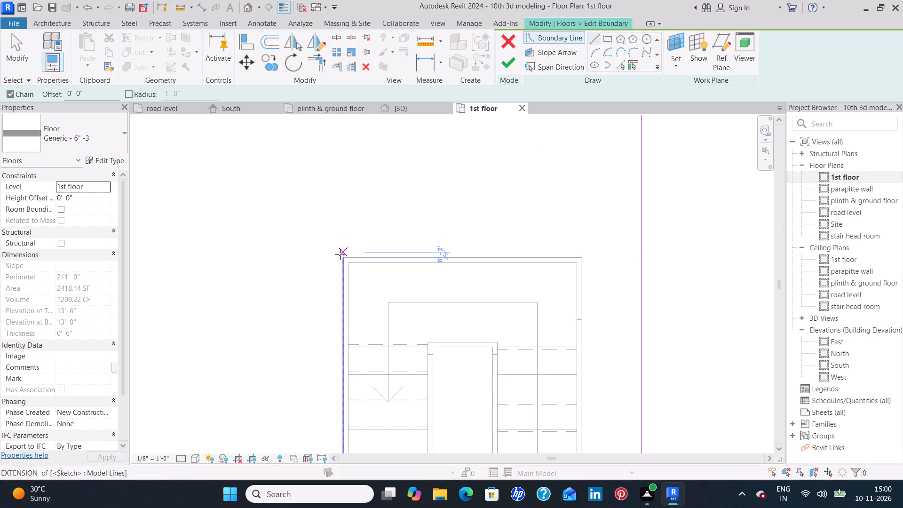
click(578, 254)
key(Escape)
Finish the slab boundary without saving the project, and attach the walls reaching this level to the slab's bottom.
scroll(538, 235, down, 2)
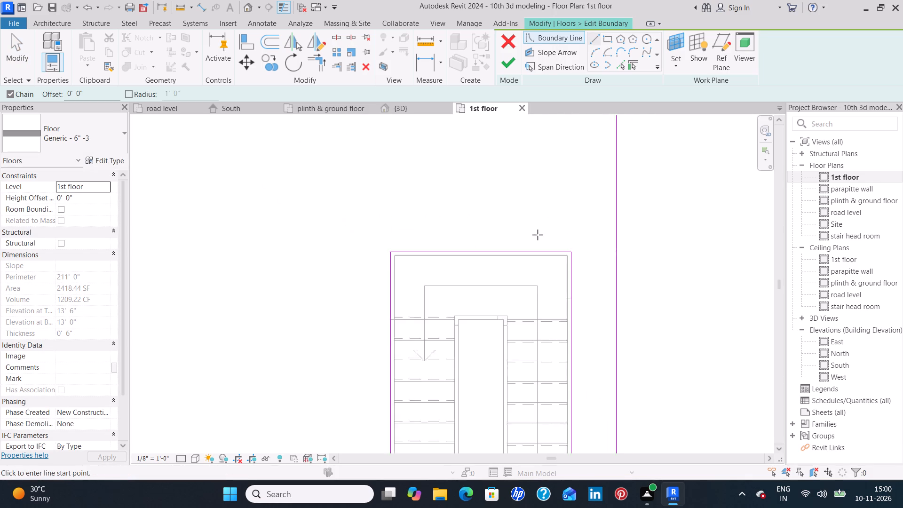
scroll(538, 235, down, 8)
middle_drag(665, 309, 610, 294)
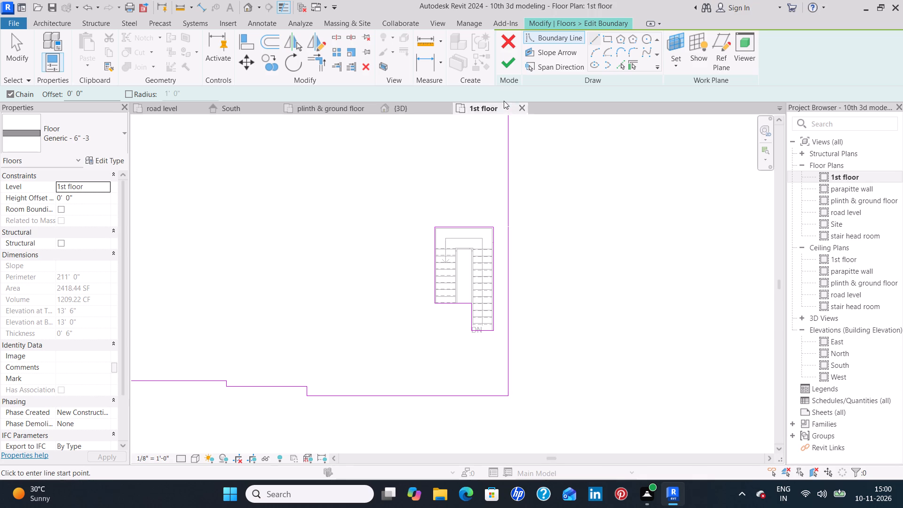
click(507, 66)
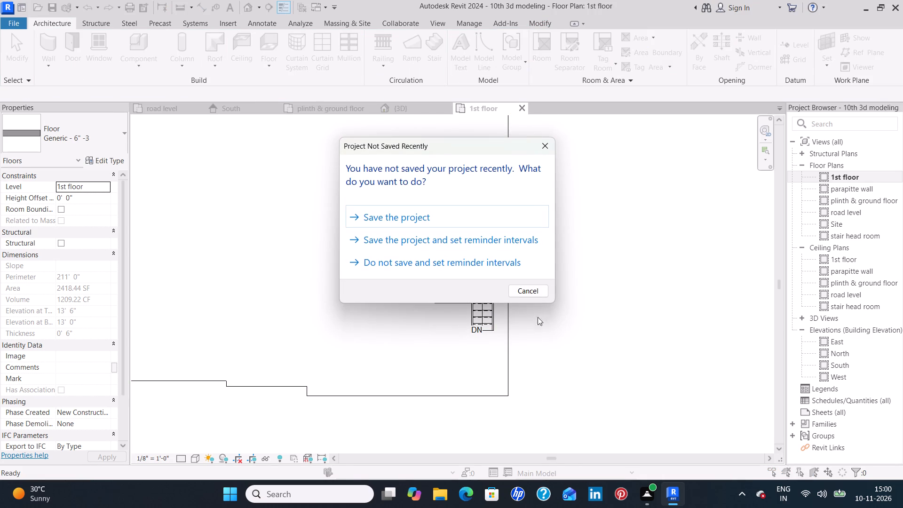
click(544, 146)
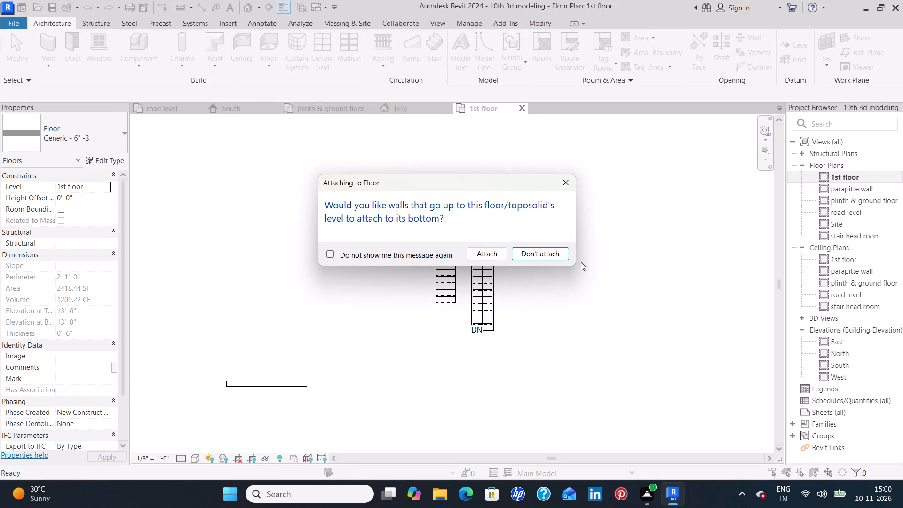
click(486, 255)
click(577, 256)
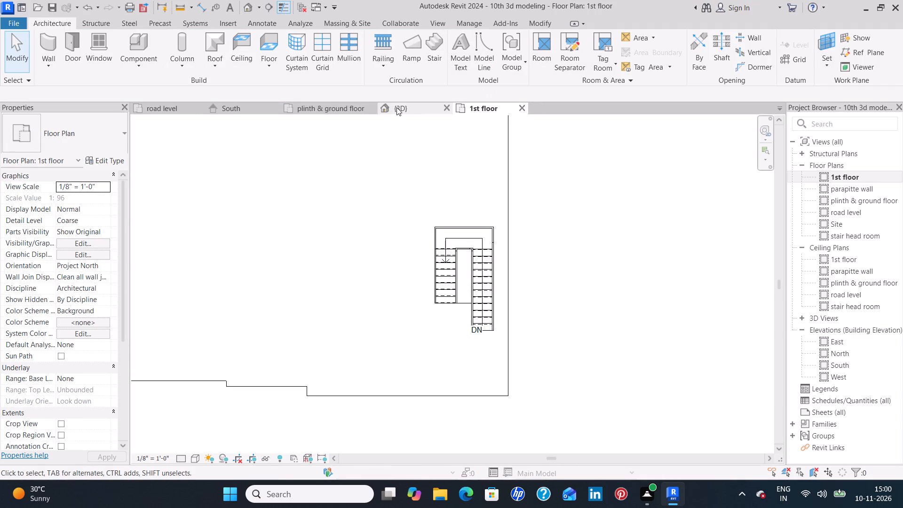
Examine the 1st floor slab and its staircase opening from several sides in the 3D view, ending at the front entrance.
click(396, 107)
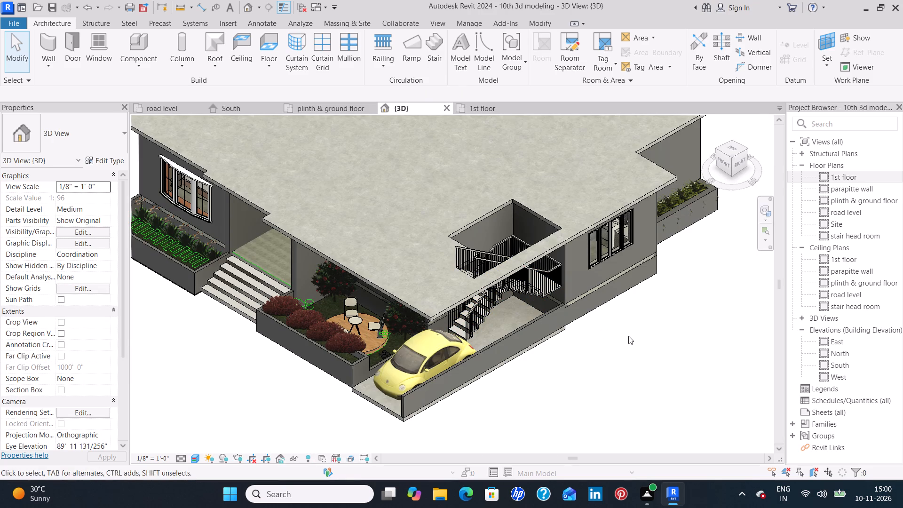
shift+middle_drag(628, 336, 515, 336)
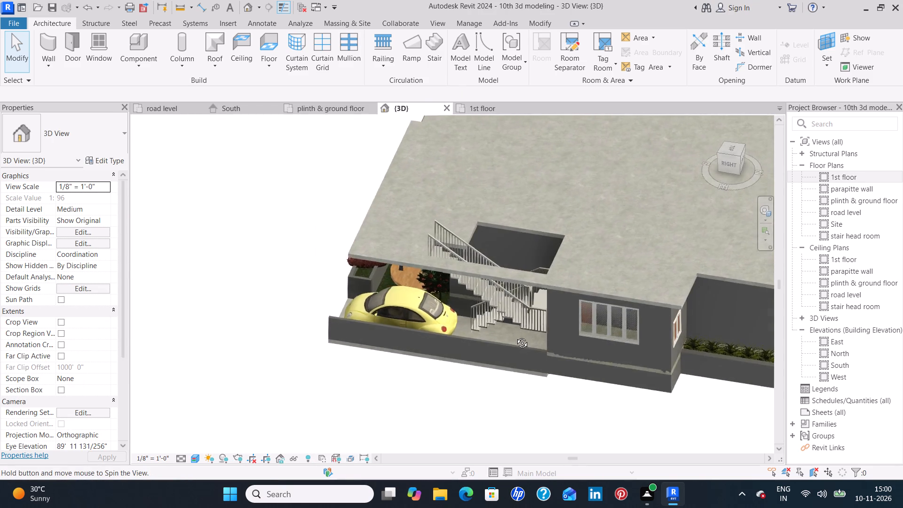
shift+middle_drag(515, 336, 611, 311)
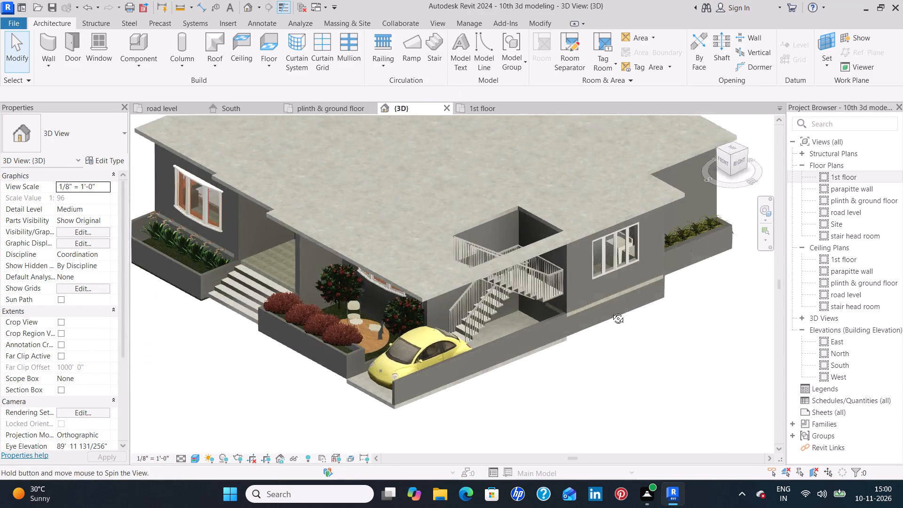
shift+middle_drag(611, 311, 642, 349)
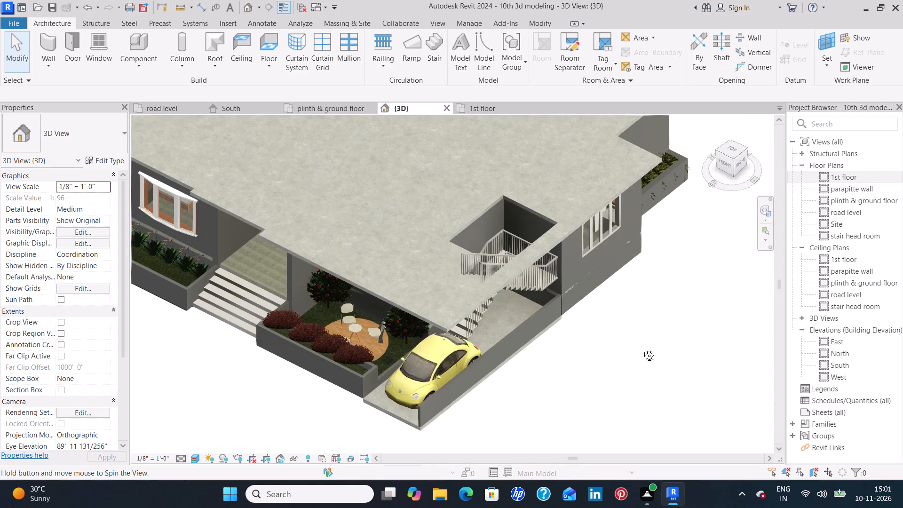
shift+middle_drag(642, 349, 541, 367)
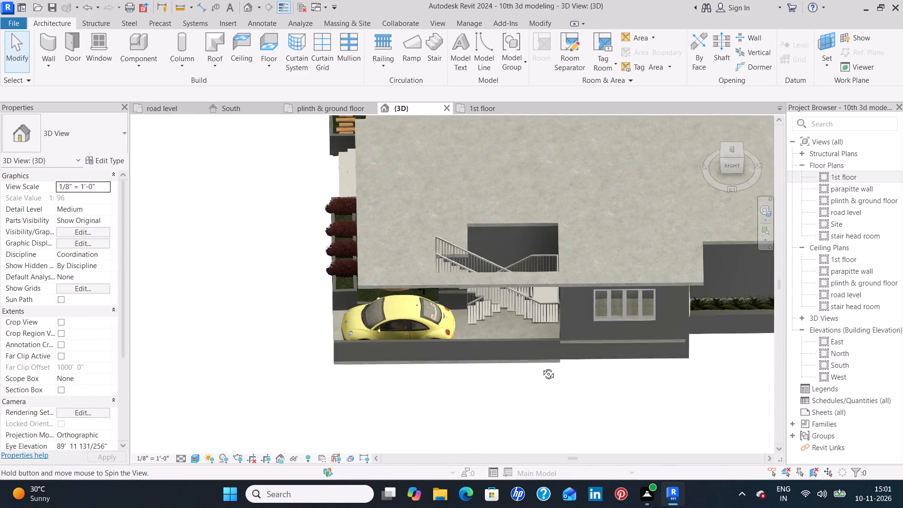
shift+middle_drag(541, 367, 530, 372)
shift+middle_drag(530, 372, 514, 382)
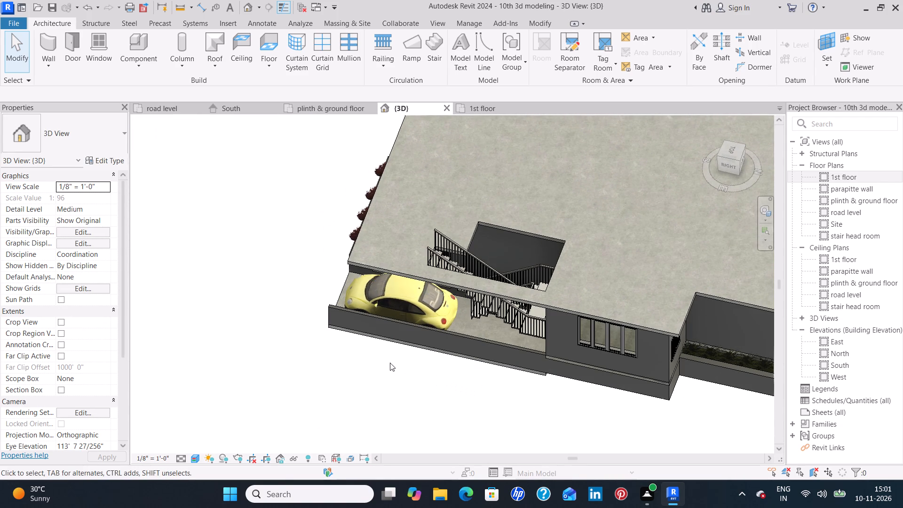
shift+middle_drag(429, 386, 284, 348)
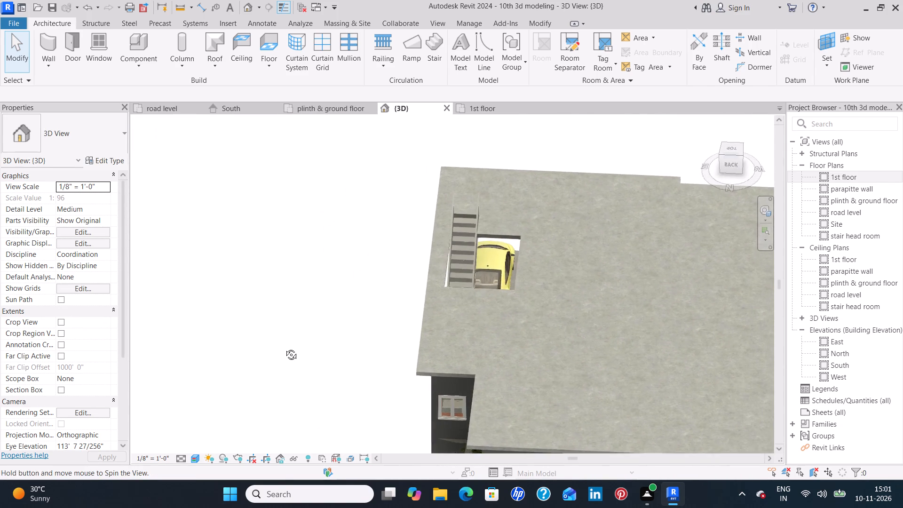
shift+middle_drag(284, 348, 610, 433)
shift+middle_drag(610, 433, 610, 433)
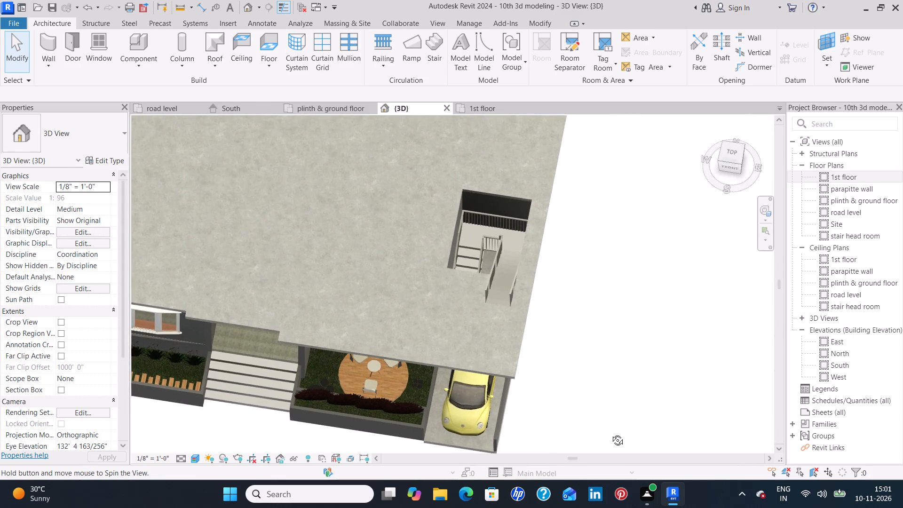
shift+middle_drag(610, 433, 570, 398)
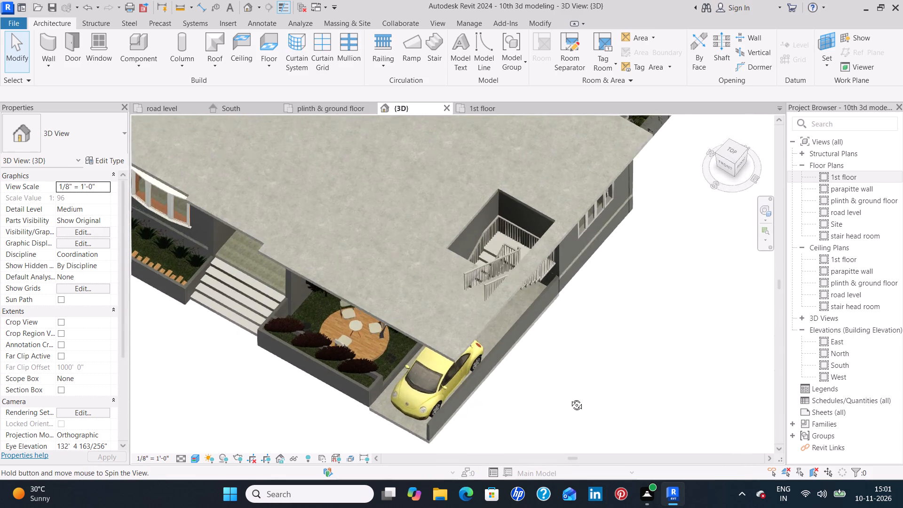
shift+middle_drag(570, 398, 623, 370)
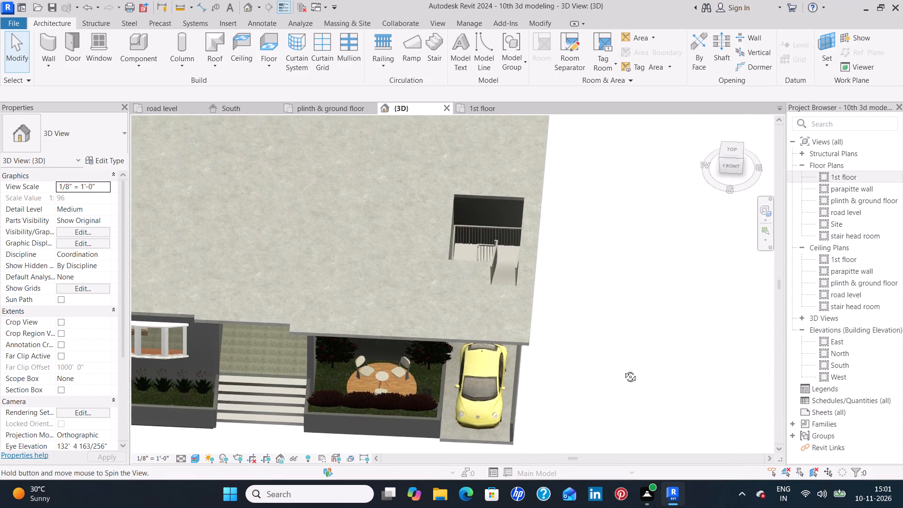
shift+middle_drag(623, 370, 626, 351)
scroll(626, 351, down, 3)
shift+middle_drag(626, 351, 626, 348)
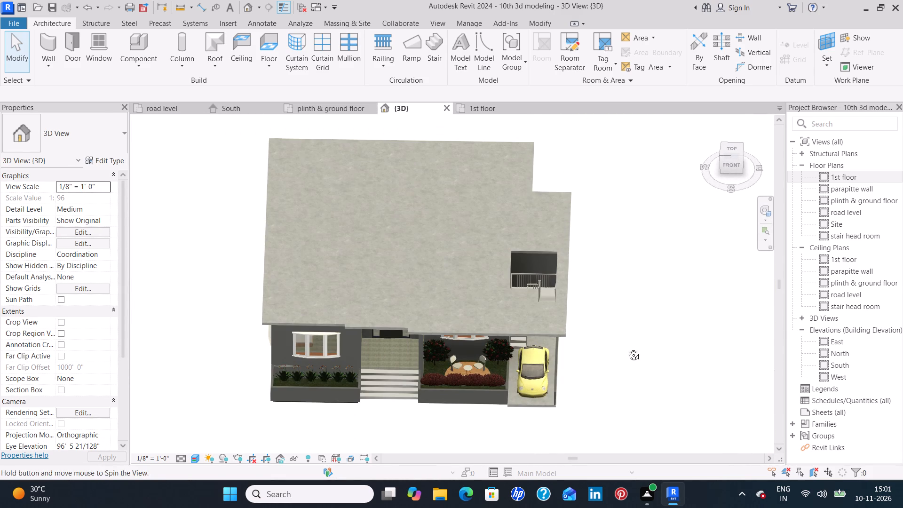
shift+middle_drag(626, 348, 625, 296)
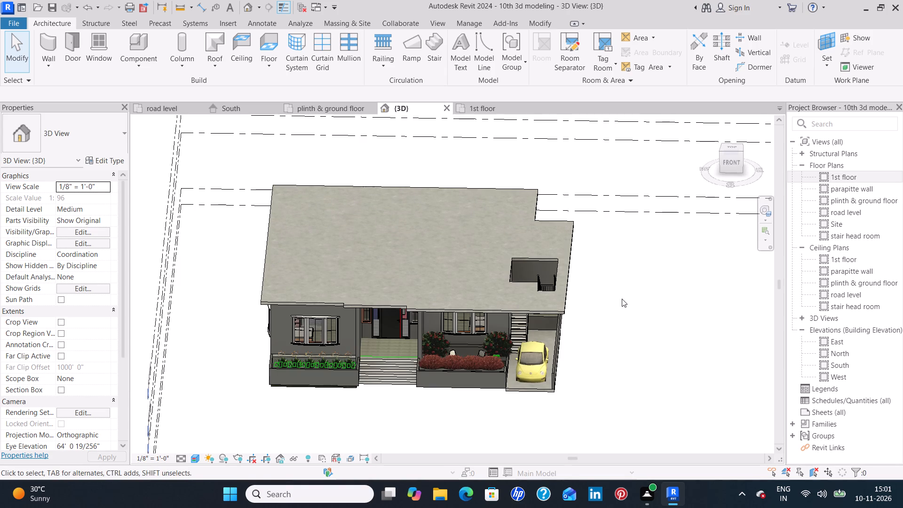
middle_drag(622, 299, 621, 310)
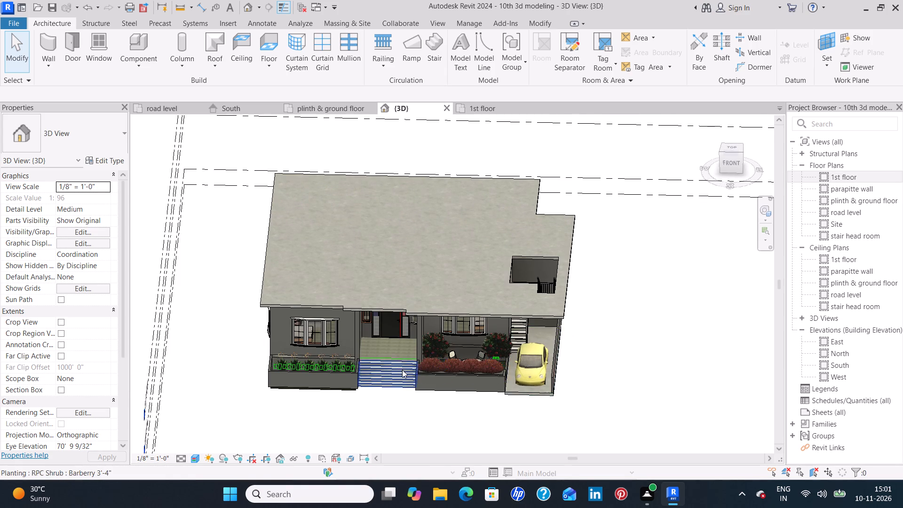
scroll(397, 368, up, 9)
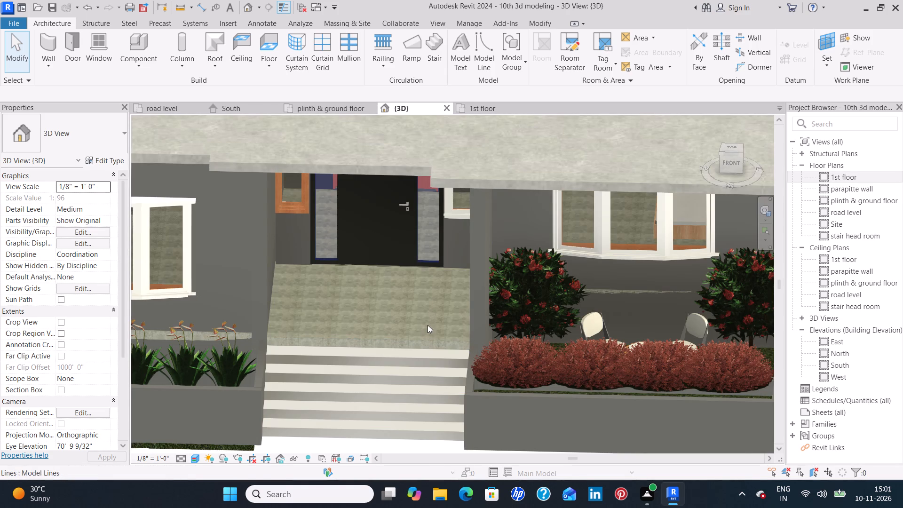
click(420, 333)
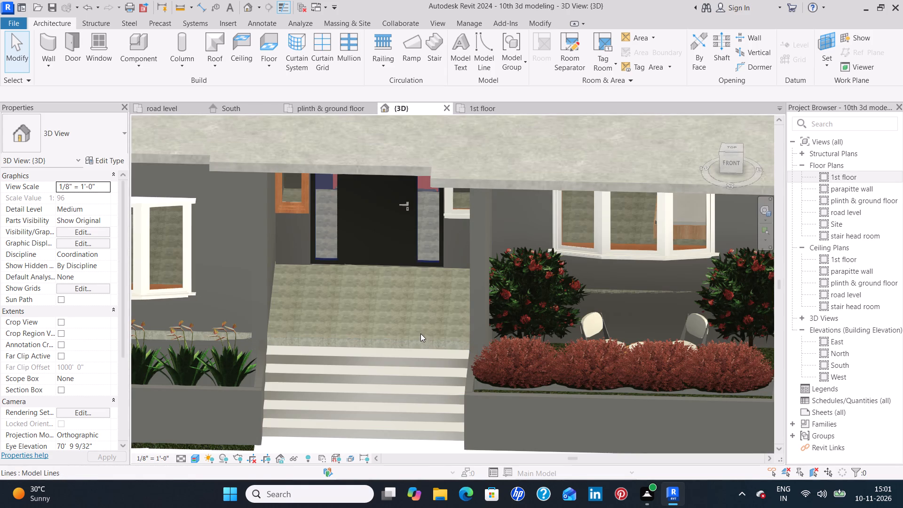
Examine the front entrance, the slab's projections and the side staircase from several angles in the 3D view.
click(428, 336)
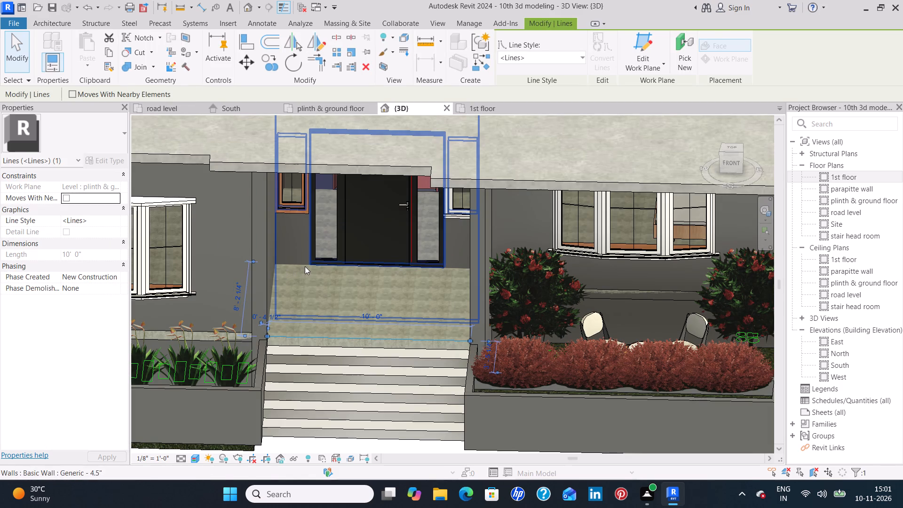
key(Escape)
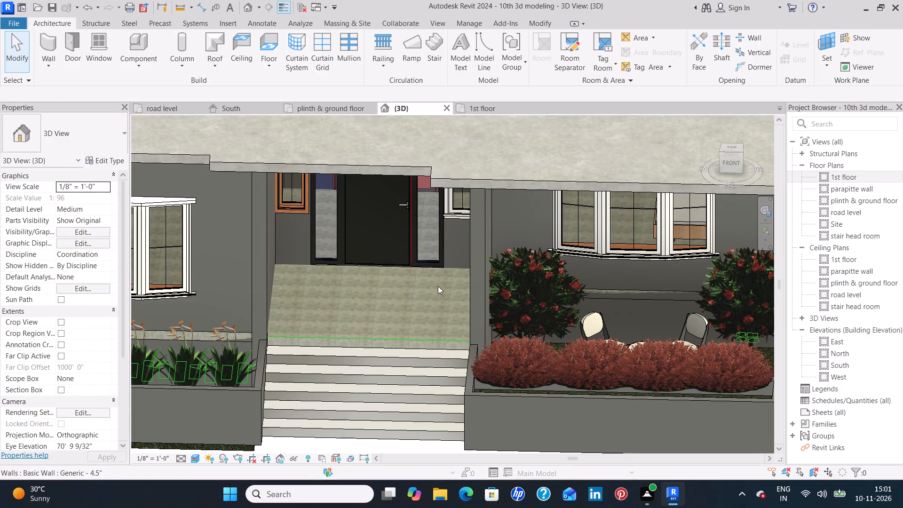
scroll(449, 277, down, 5)
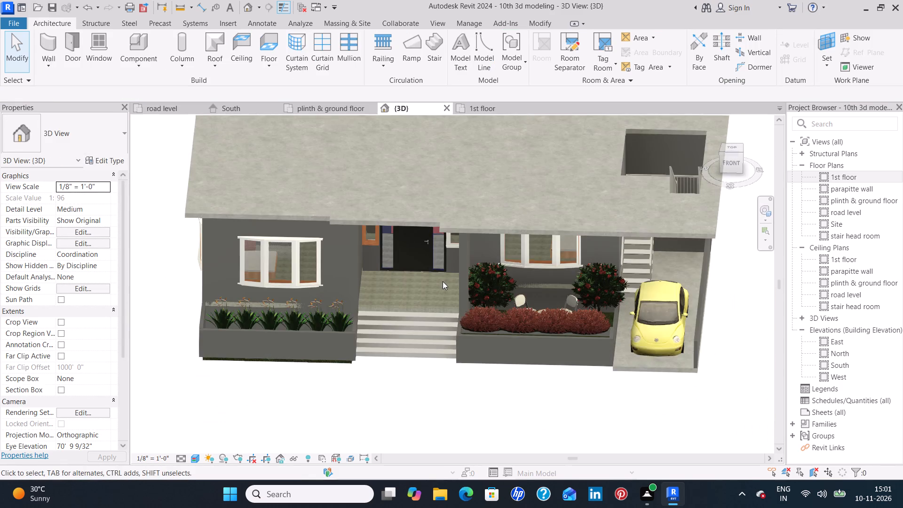
scroll(443, 281, down, 3)
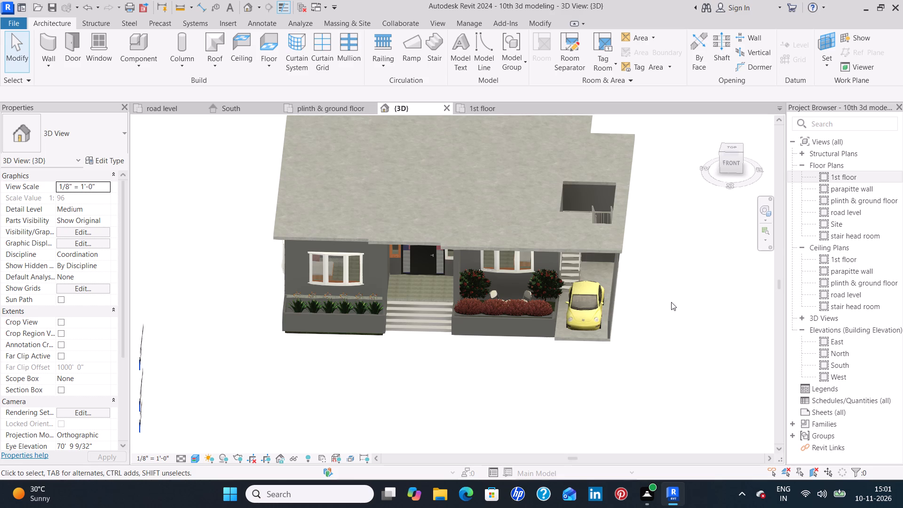
shift+middle_drag(670, 302, 605, 330)
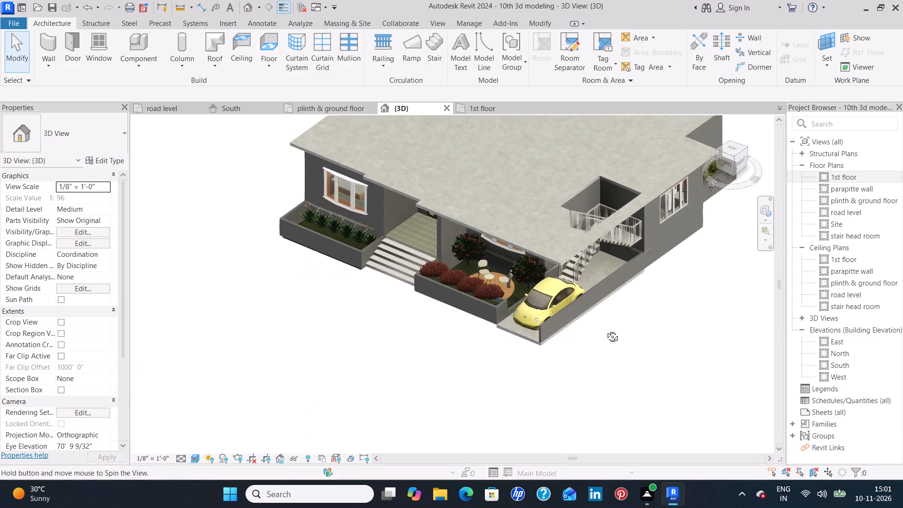
shift+middle_drag(605, 330, 665, 334)
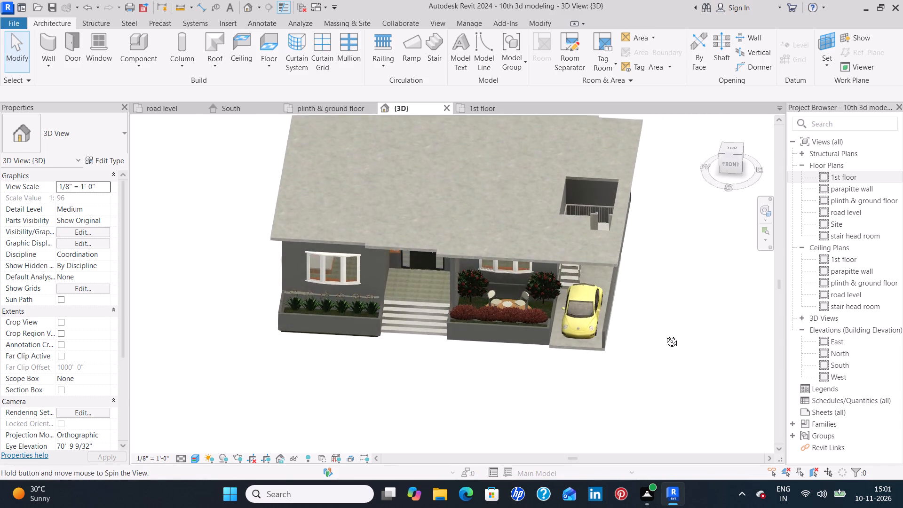
shift+middle_drag(665, 334, 665, 337)
shift+middle_click(665, 339)
shift+middle_click(665, 339)
shift+middle_drag(665, 339, 649, 217)
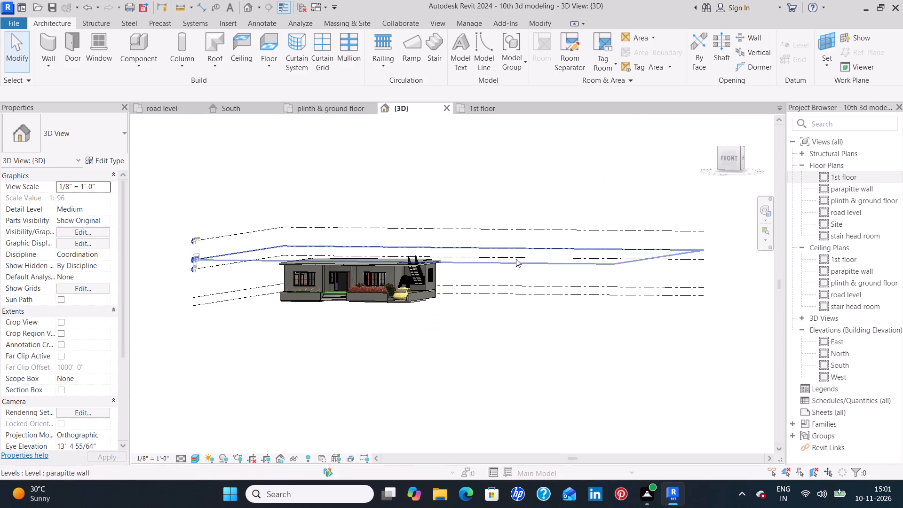
scroll(343, 285, up, 8)
middle_drag(656, 368, 687, 311)
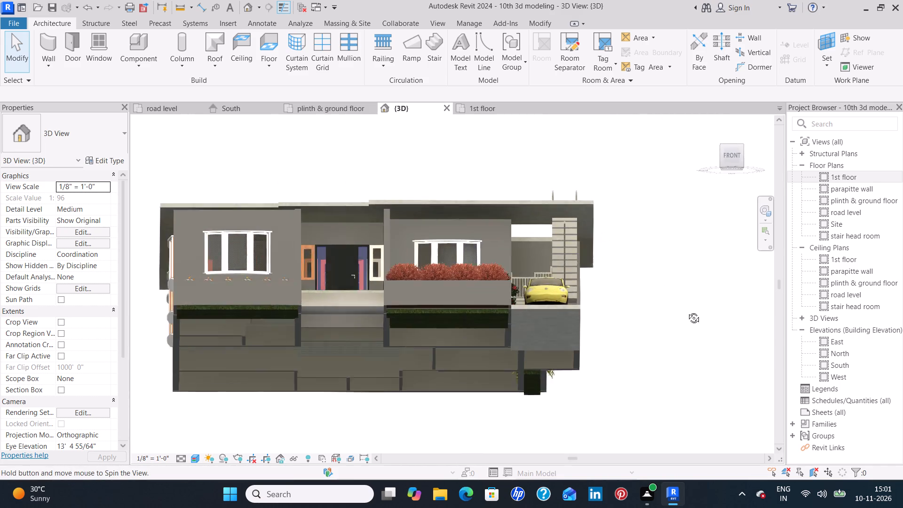
middle_drag(687, 311, 573, 390)
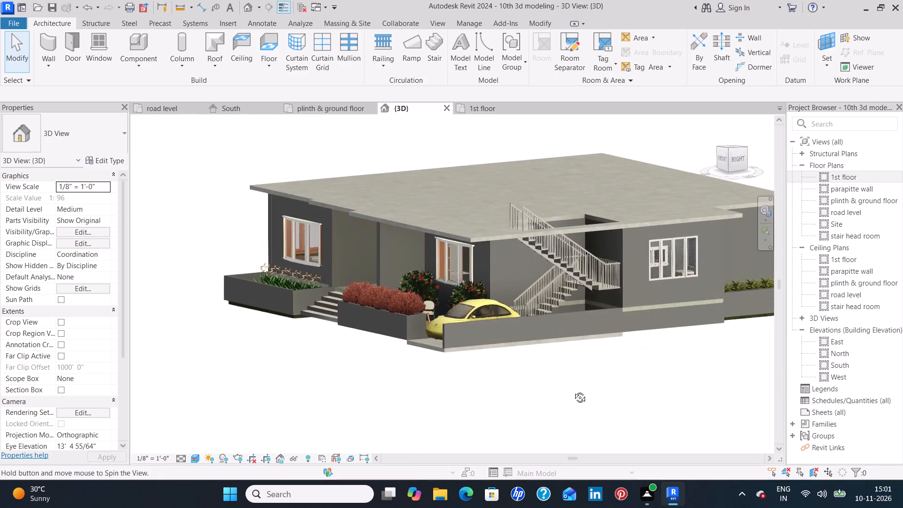
middle_drag(573, 390, 616, 389)
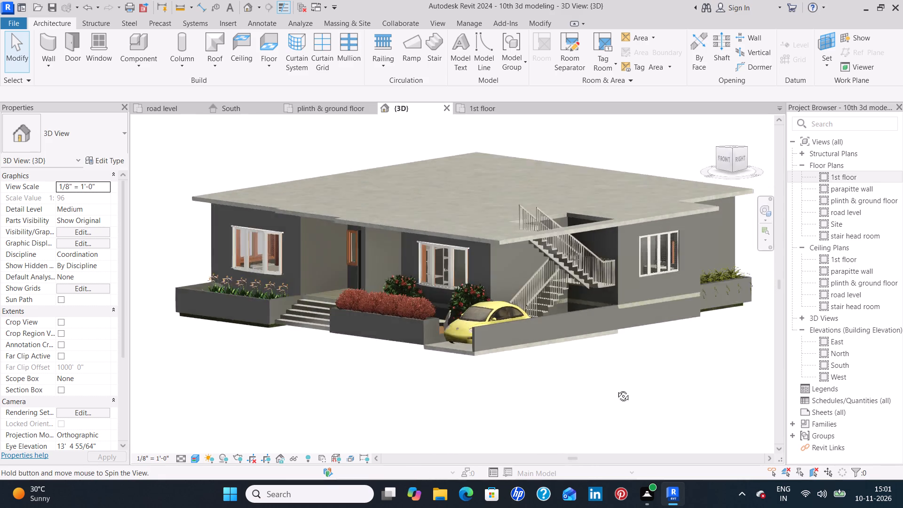
middle_drag(616, 389, 656, 397)
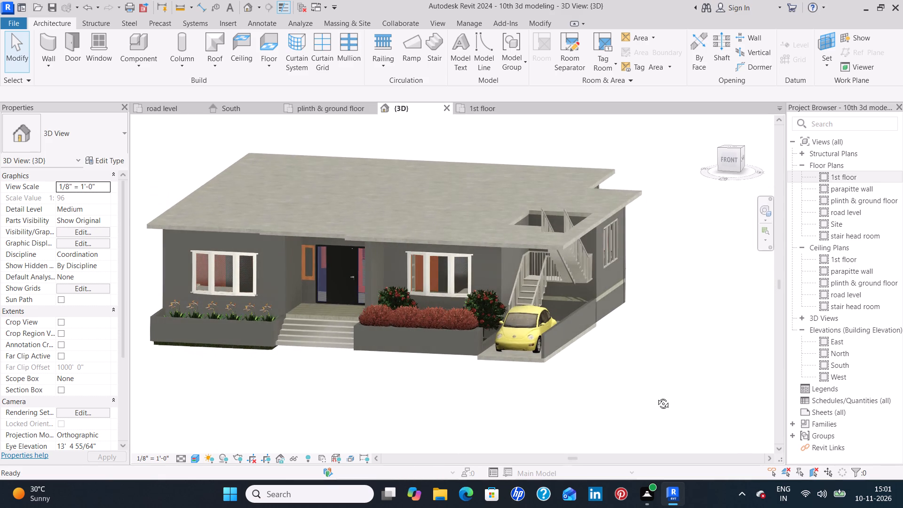
shift+middle_click(656, 397)
scroll(637, 377, up, 3)
middle_drag(637, 377, 640, 377)
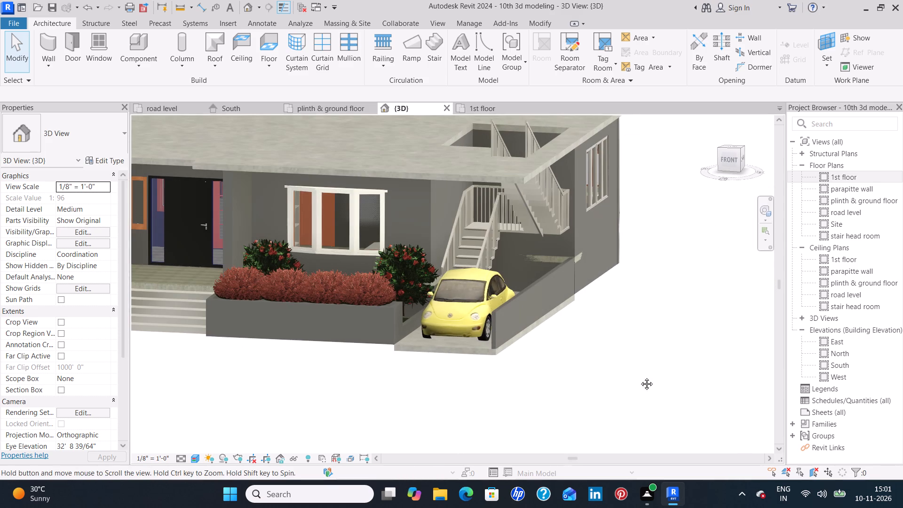
middle_drag(640, 377, 671, 395)
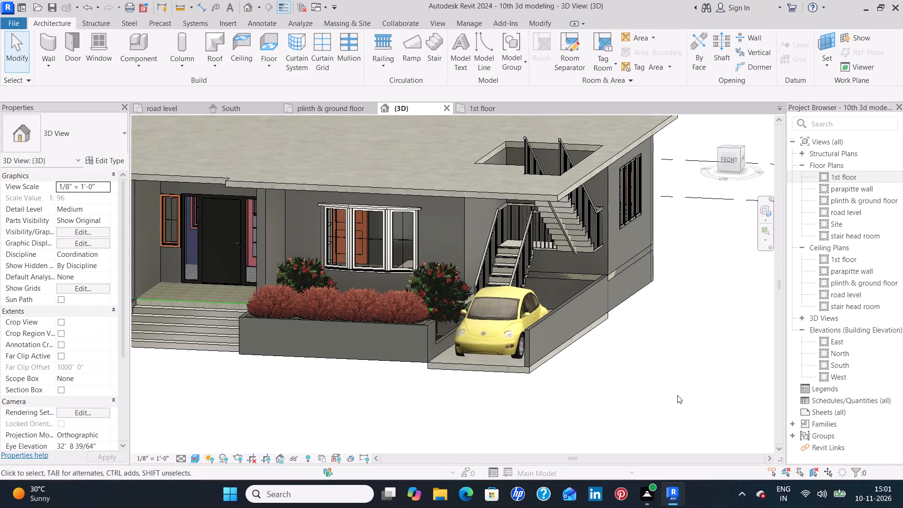
scroll(677, 395, down, 1)
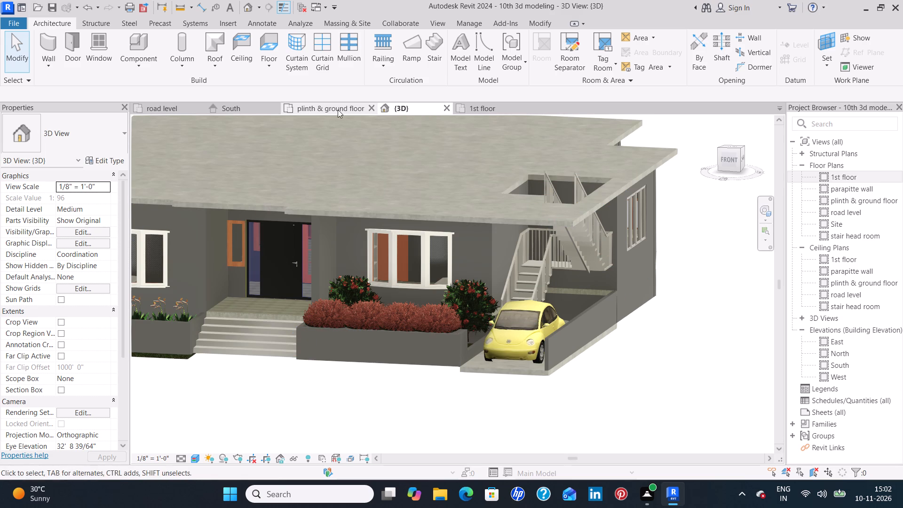
Orient the 3D view to the top, frame the slab's north side, and start the Wall tool.
click(731, 158)
click(731, 139)
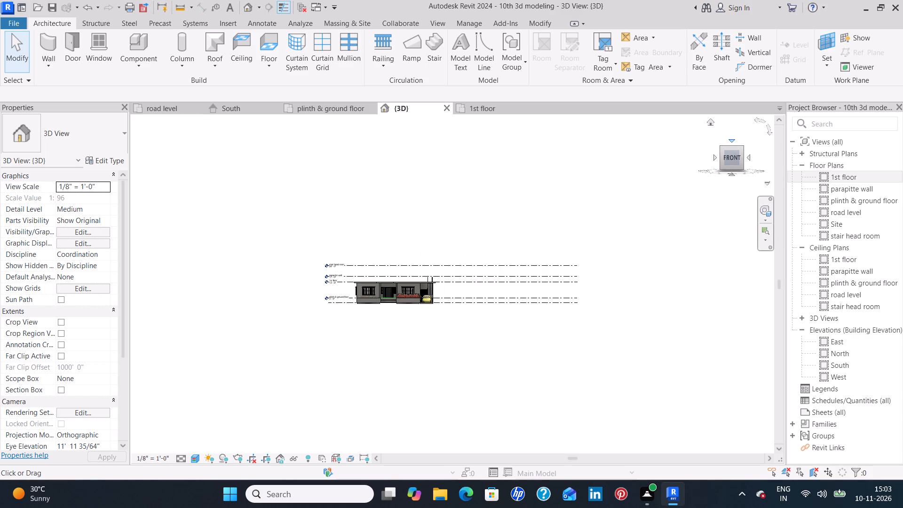
scroll(443, 278, up, 8)
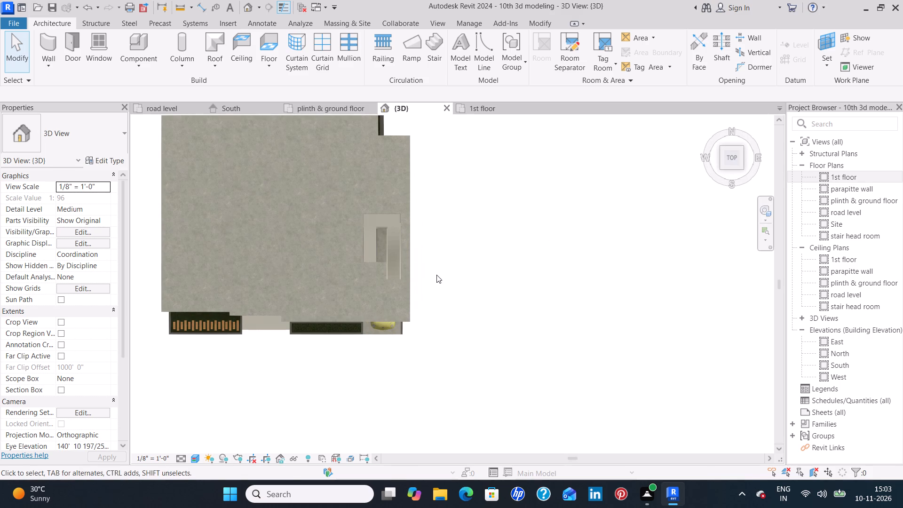
middle_drag(438, 272, 648, 260)
scroll(650, 262, up, 5)
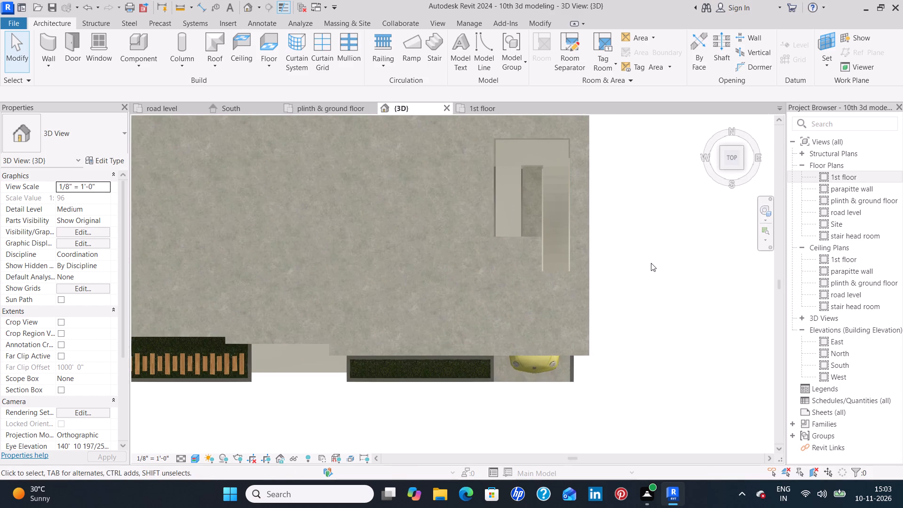
middle_drag(652, 263, 708, 258)
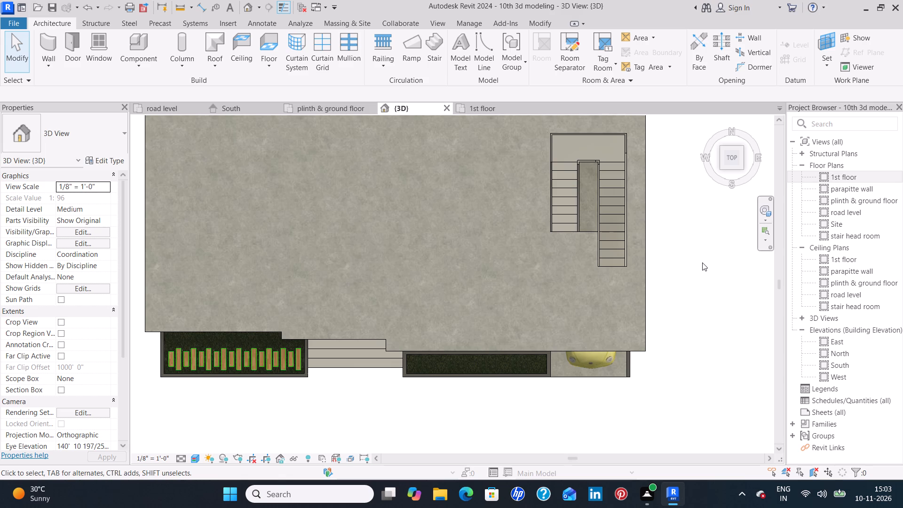
scroll(663, 209, down, 4)
middle_drag(680, 199, 669, 291)
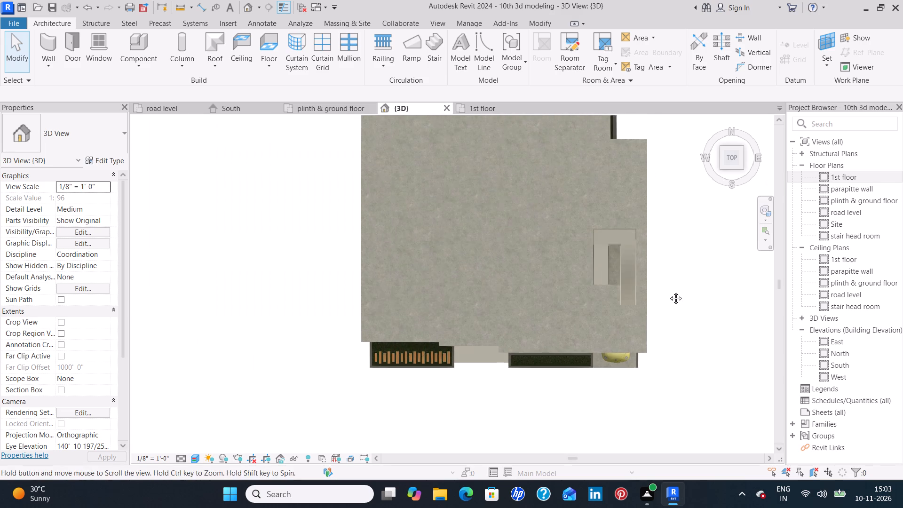
middle_drag(669, 291, 664, 303)
middle_drag(668, 214, 663, 284)
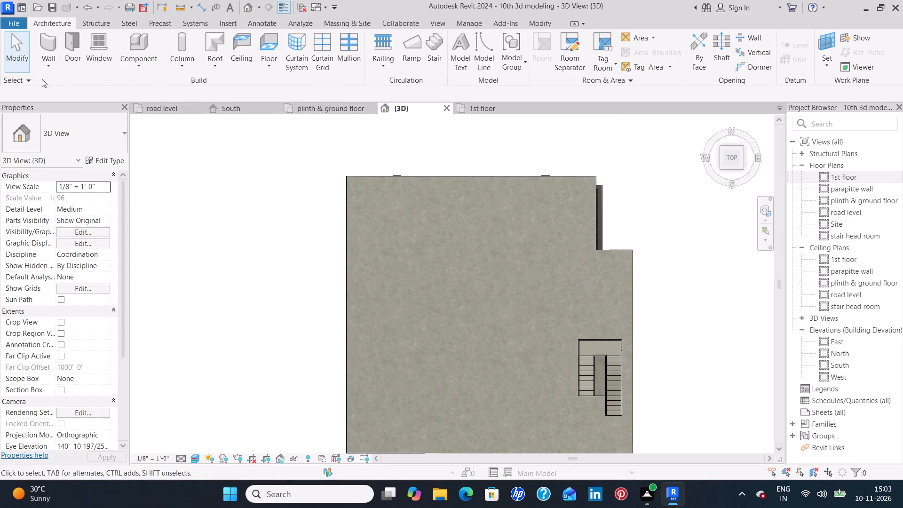
click(52, 40)
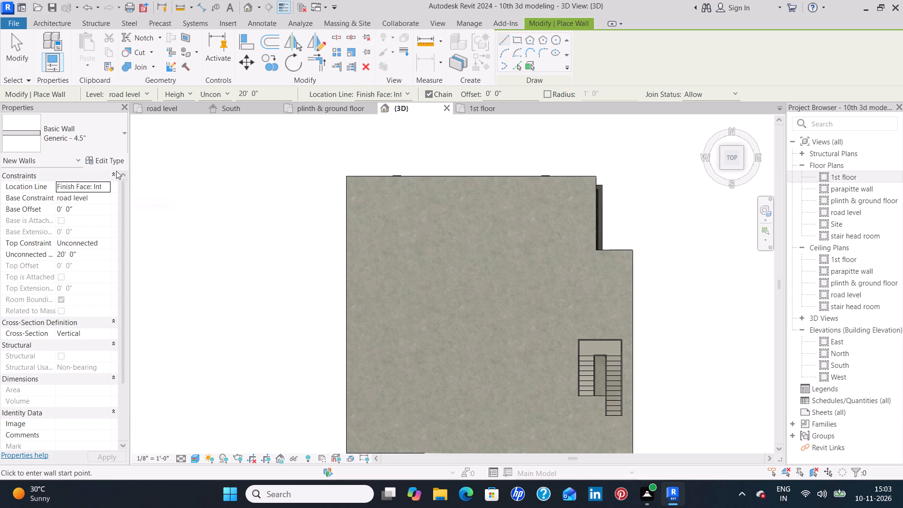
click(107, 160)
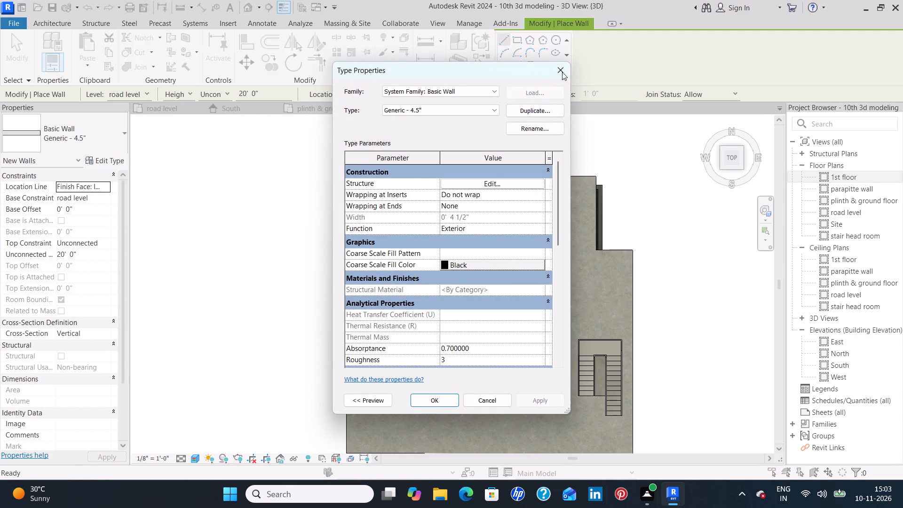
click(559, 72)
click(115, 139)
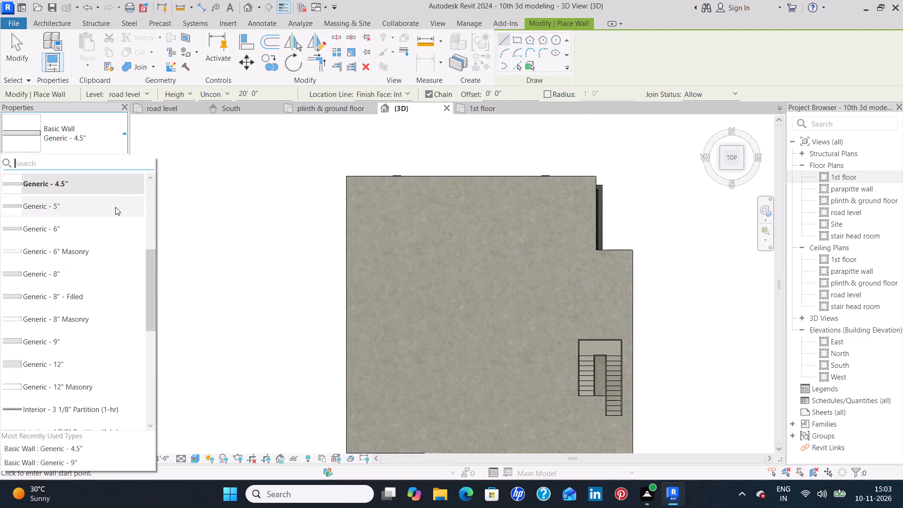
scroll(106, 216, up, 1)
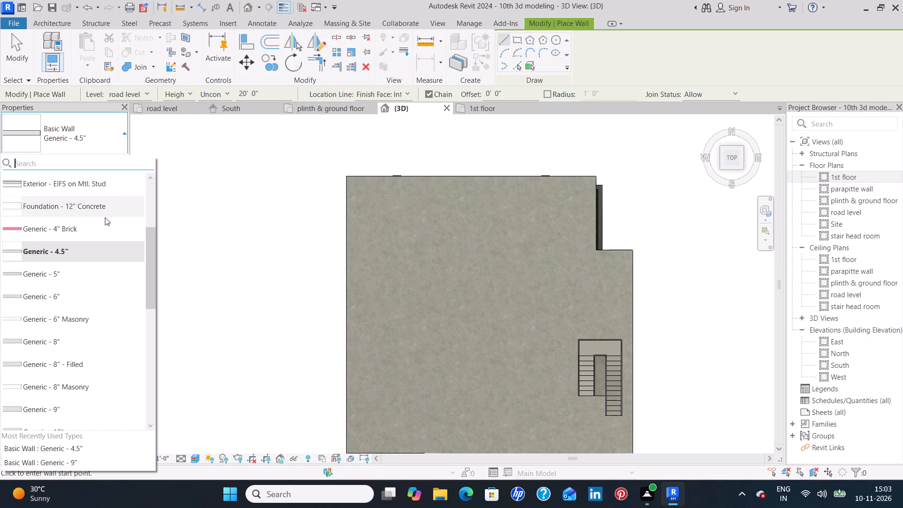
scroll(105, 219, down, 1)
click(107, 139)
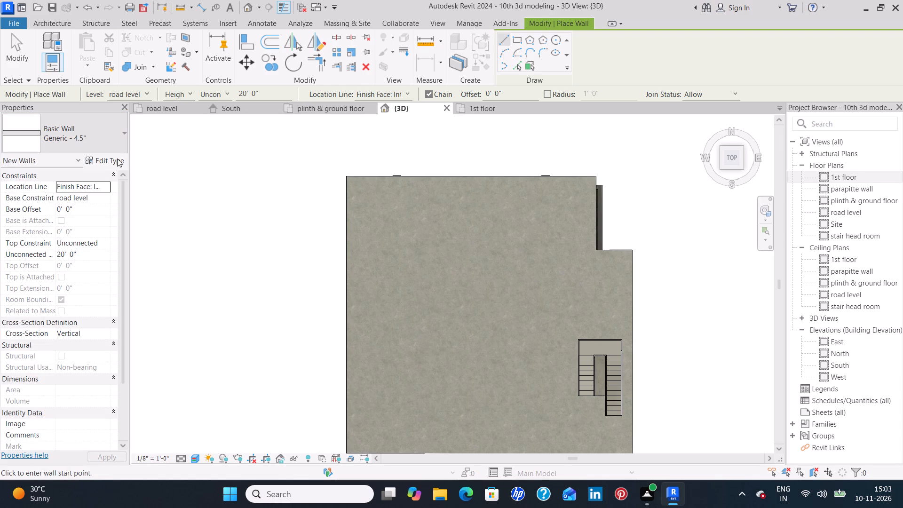
Duplicate the Generic - 4.5" basic wall type under the name Generic - 4''.
click(118, 159)
click(543, 108)
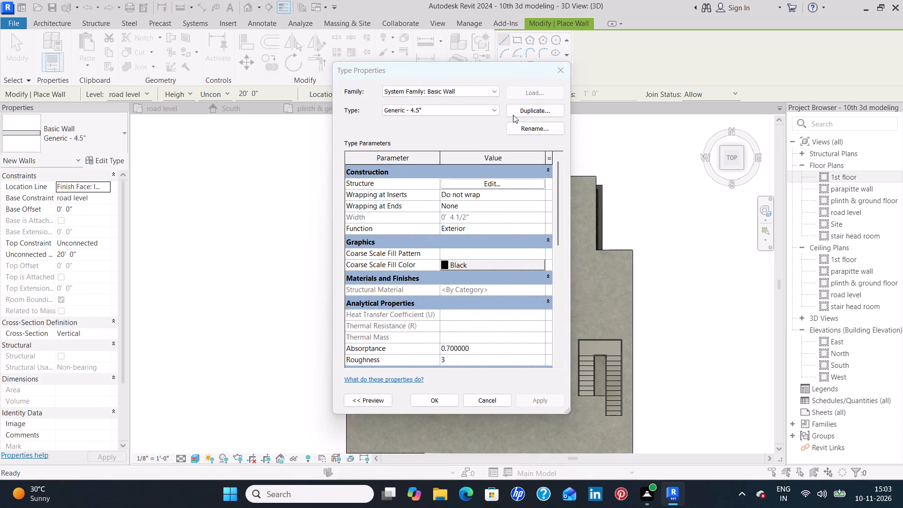
click(466, 232)
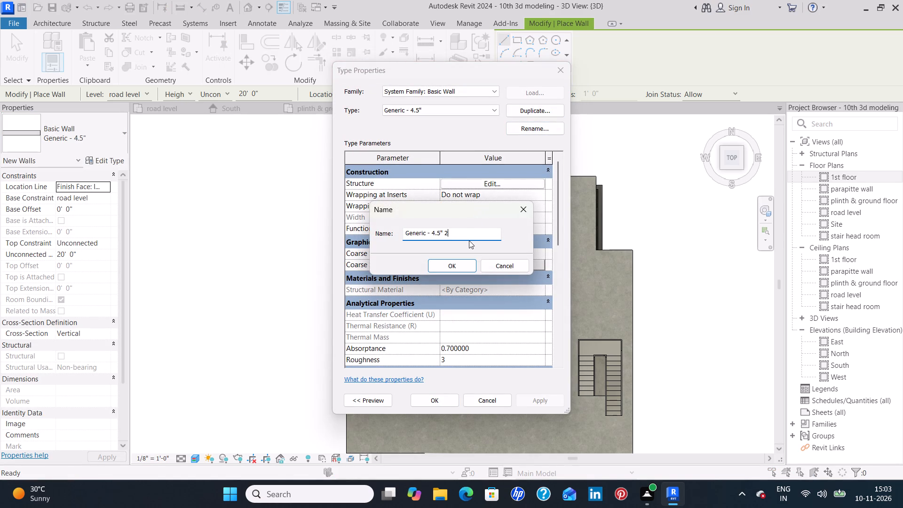
key(BackSpace)
key(BackSpace)
key(BackSpace)
key(BackSpace)
key(BackSpace)
text('')
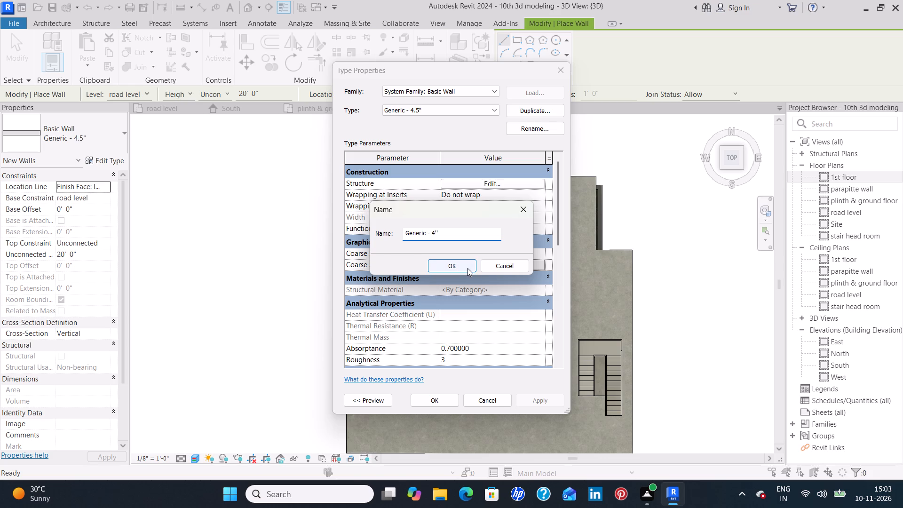
click(467, 268)
Set the structure layer thickness of the new wall type to 4" and apply the type.
click(499, 180)
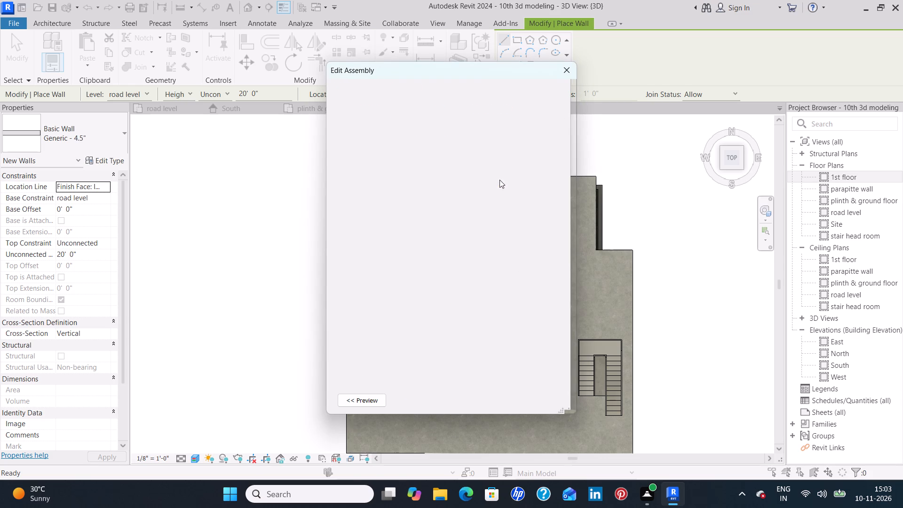
click(463, 192)
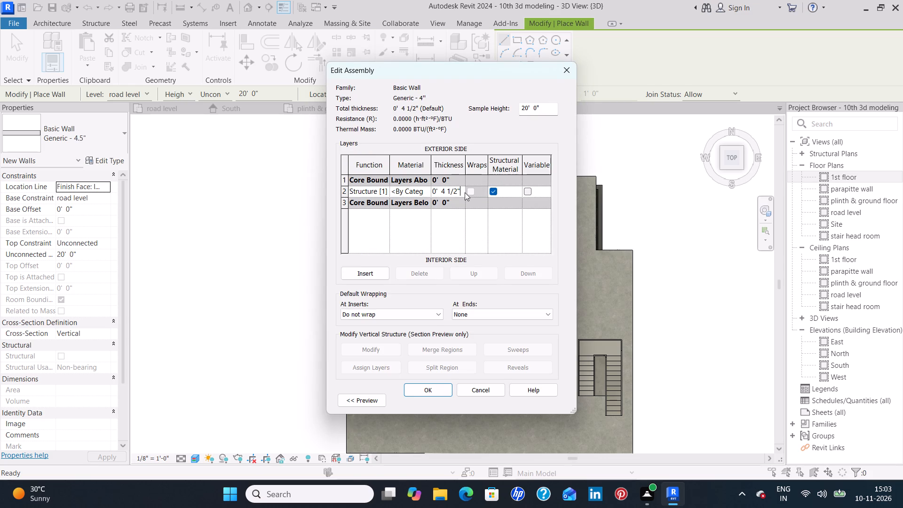
key(BackSpace)
key(BackSpace)
key(BackSpace)
key(BackSpace)
key(BackSpace)
key(shift+quotedbl)
click(436, 392)
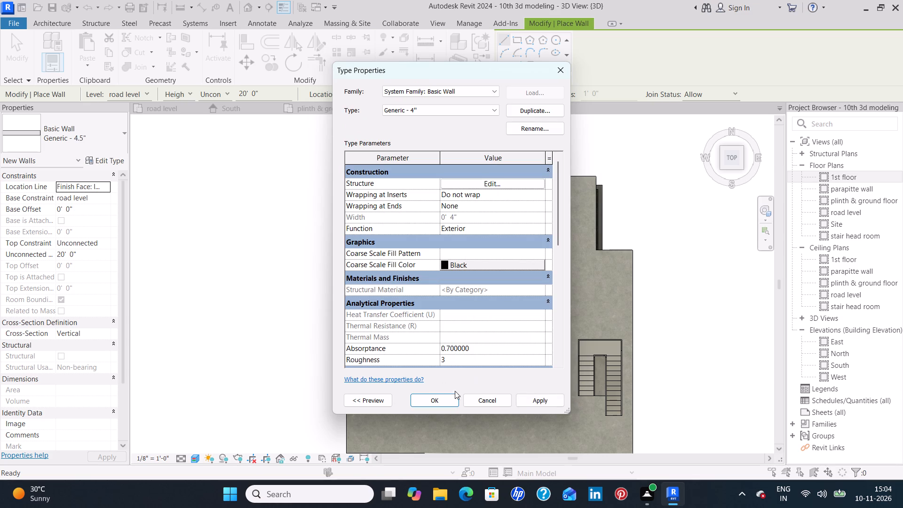
click(538, 397)
click(443, 402)
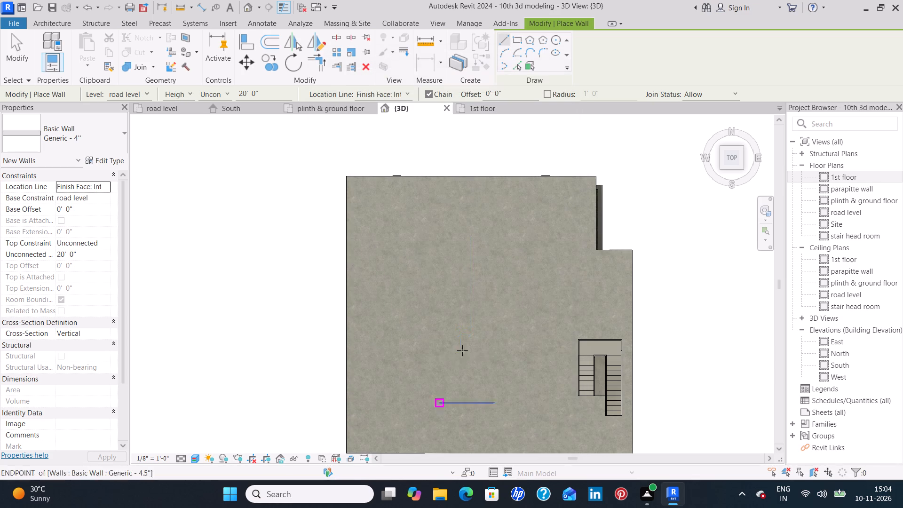
Draw a Generic - 4'' wall along the slab's north edge from the northwest to the northeast corner, flipped to lie inside the slab.
click(346, 176)
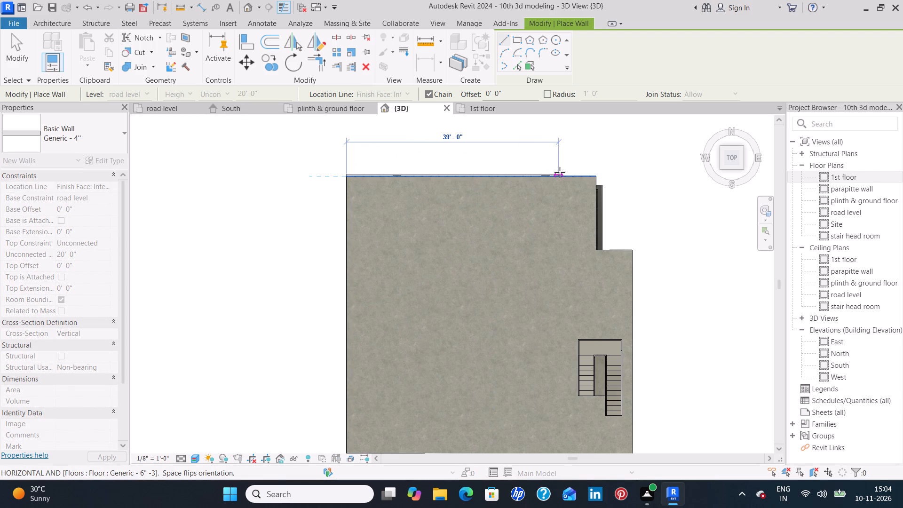
key(space)
scroll(556, 172, up, 10)
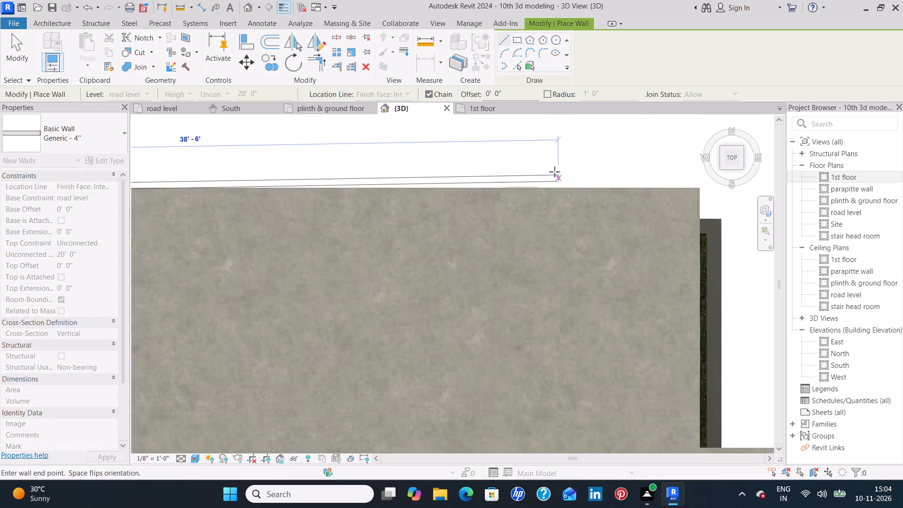
scroll(554, 172, up, 2)
middle_drag(623, 206, 434, 207)
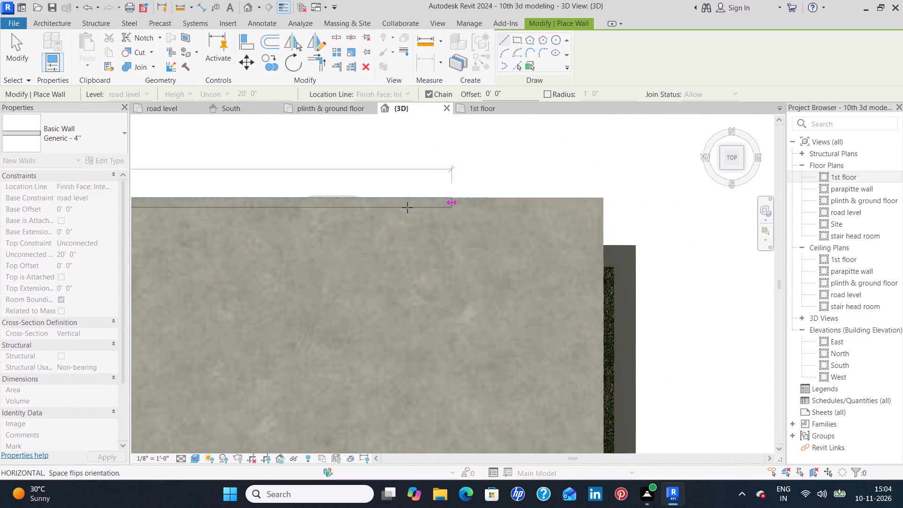
click(584, 205)
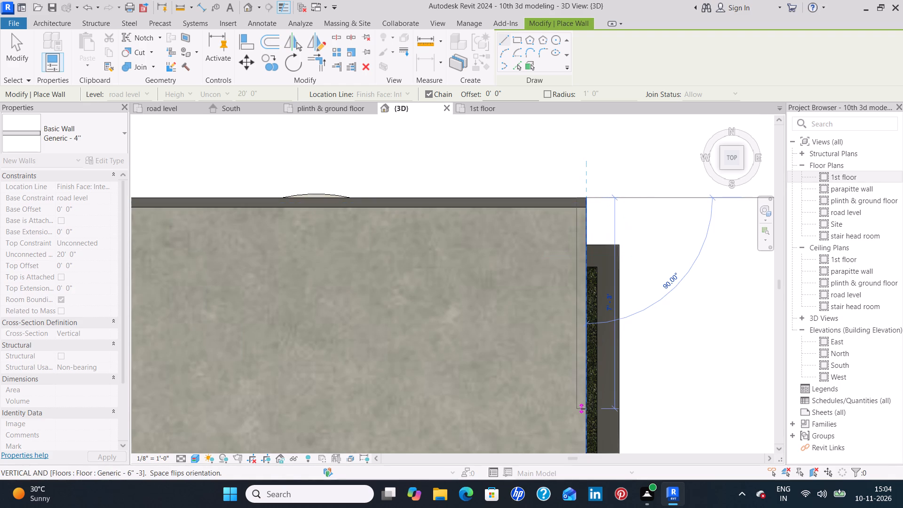
Continue the wall chain around the slab's northeast notch, south along its side and about 6' 9" east to the outer corner.
middle_drag(586, 409, 583, 245)
middle_drag(574, 414, 574, 315)
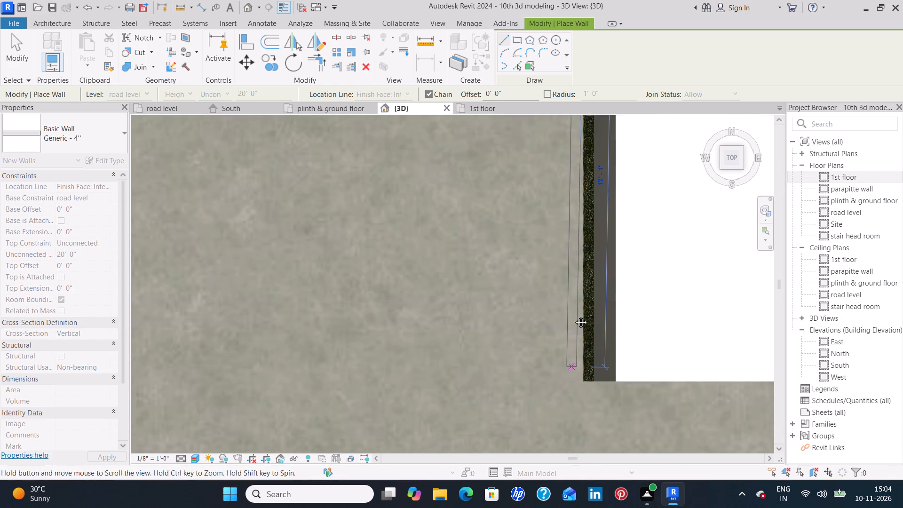
middle_drag(574, 315, 574, 294)
click(584, 308)
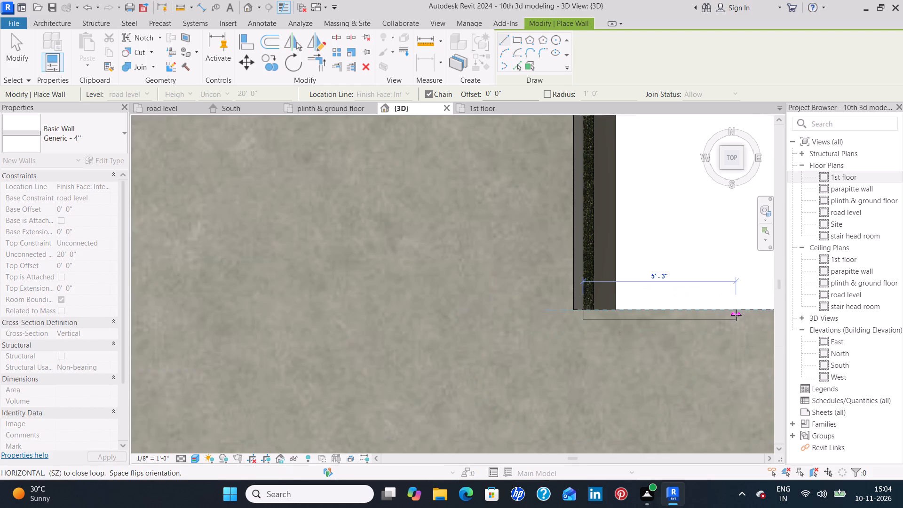
middle_drag(736, 315, 414, 337)
click(458, 333)
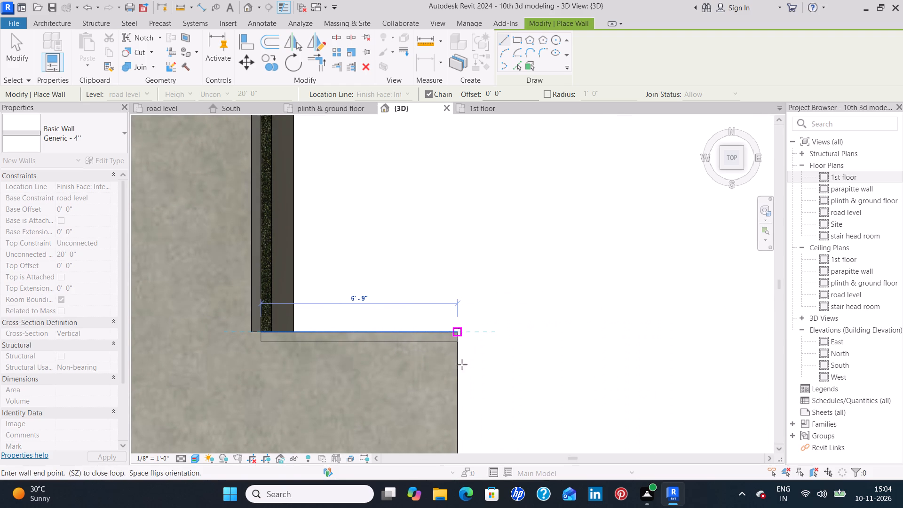
Continue the wall along the slab's east edge, past the staircase void, to the southeast corner.
middle_drag(457, 404, 456, 234)
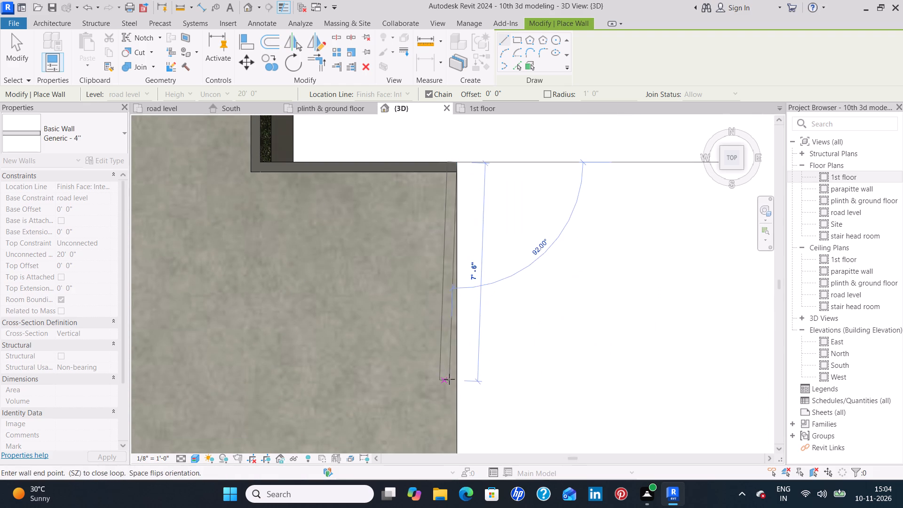
middle_drag(449, 379, 465, 260)
middle_drag(475, 375, 475, 225)
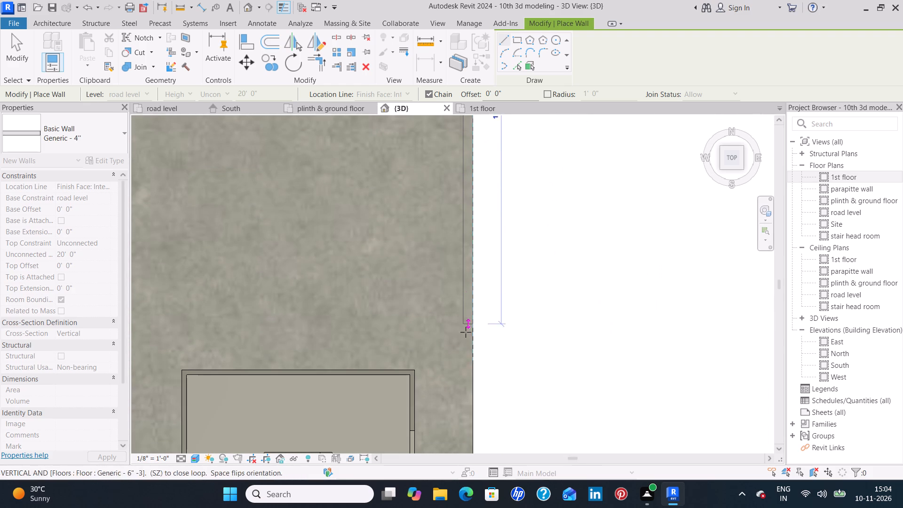
middle_drag(473, 387, 483, 247)
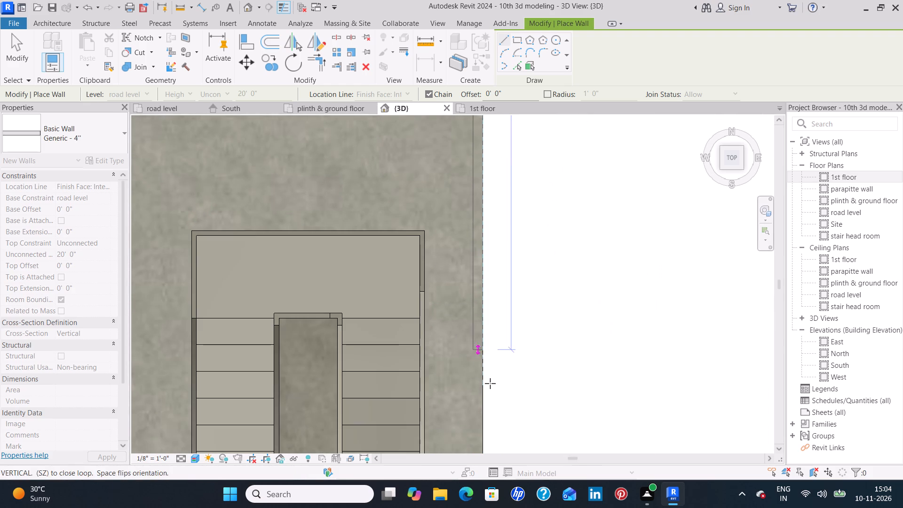
middle_drag(490, 390, 488, 164)
middle_drag(492, 364, 486, 180)
scroll(483, 362, down, 3)
middle_drag(483, 363, 485, 232)
scroll(480, 294, up, 8)
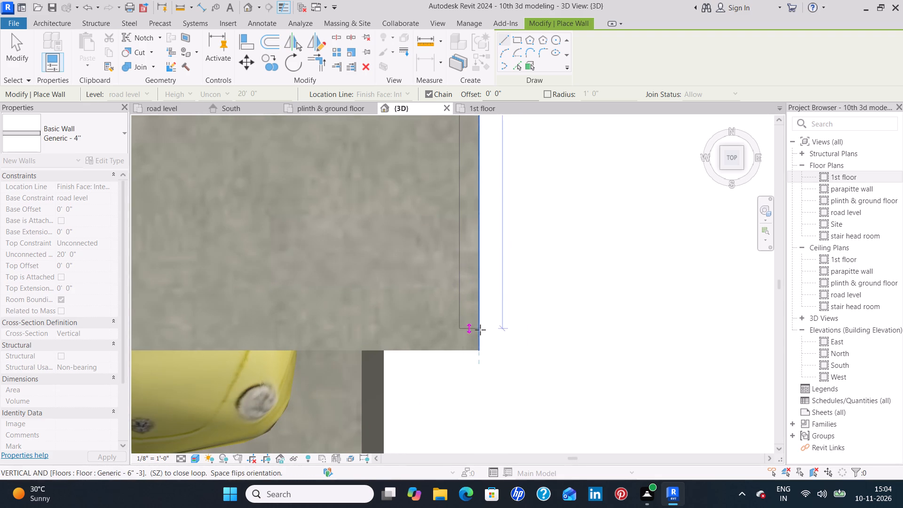
click(479, 348)
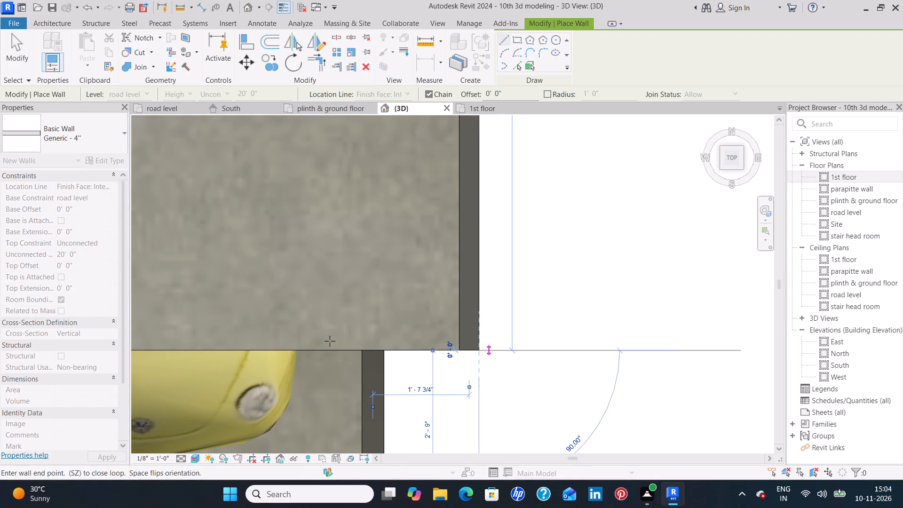
Run the wall west along the slab's south edge, past the car and planter, to the corner beside the entrance steps.
middle_drag(261, 347, 489, 310)
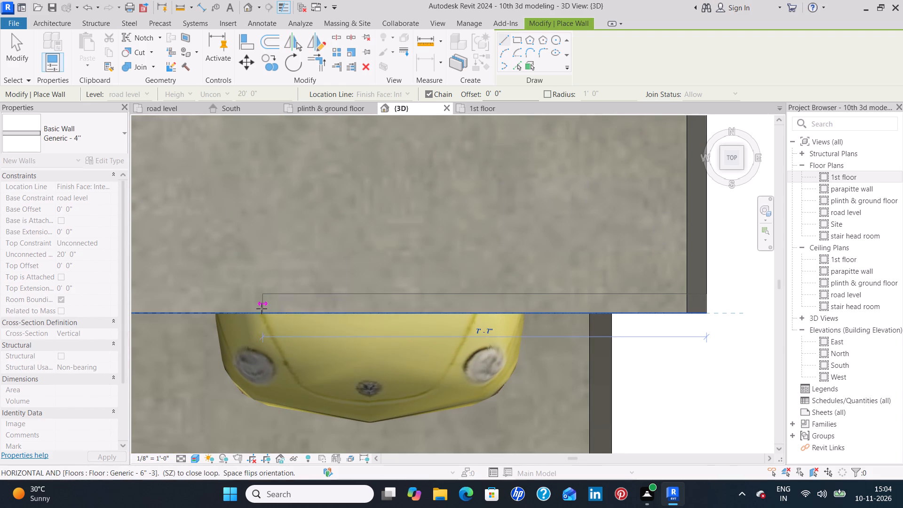
middle_drag(258, 309, 502, 294)
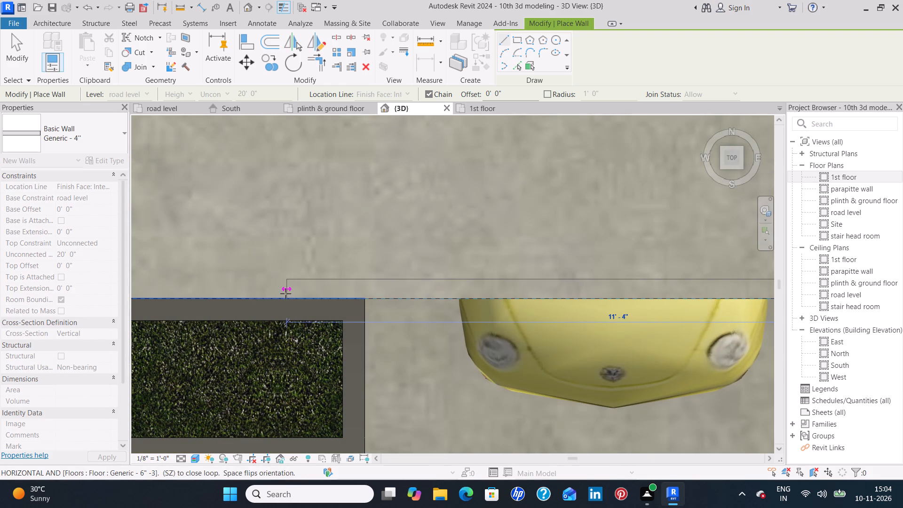
middle_drag(381, 292, 502, 287)
middle_drag(367, 286, 471, 286)
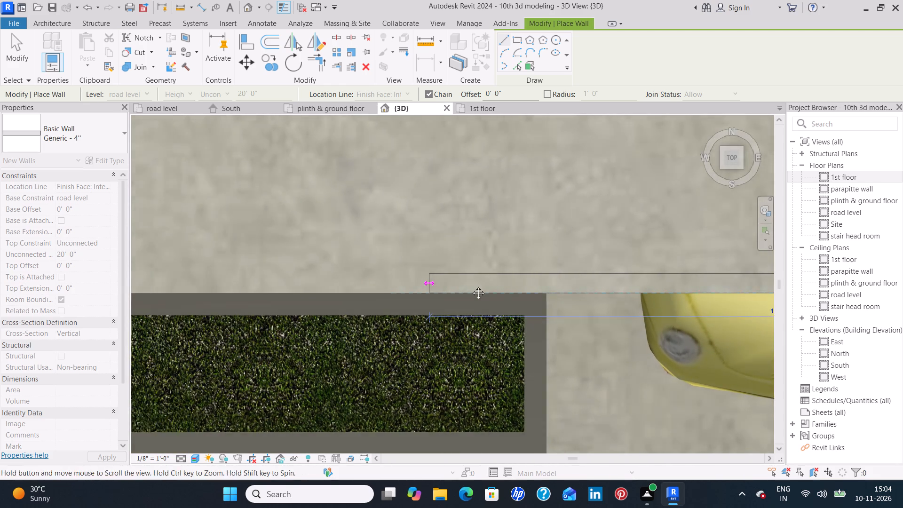
middle_drag(471, 286, 478, 286)
middle_drag(282, 284, 510, 284)
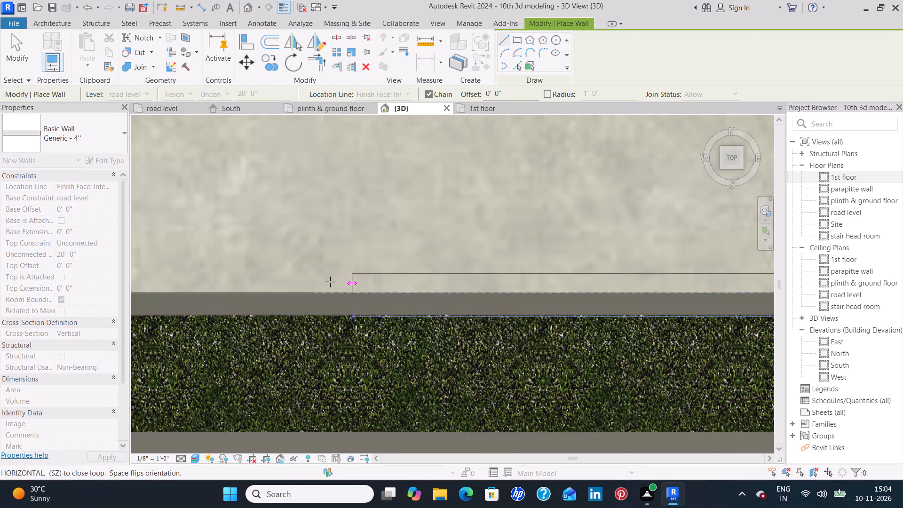
scroll(318, 279, down, 9)
middle_drag(296, 270, 540, 278)
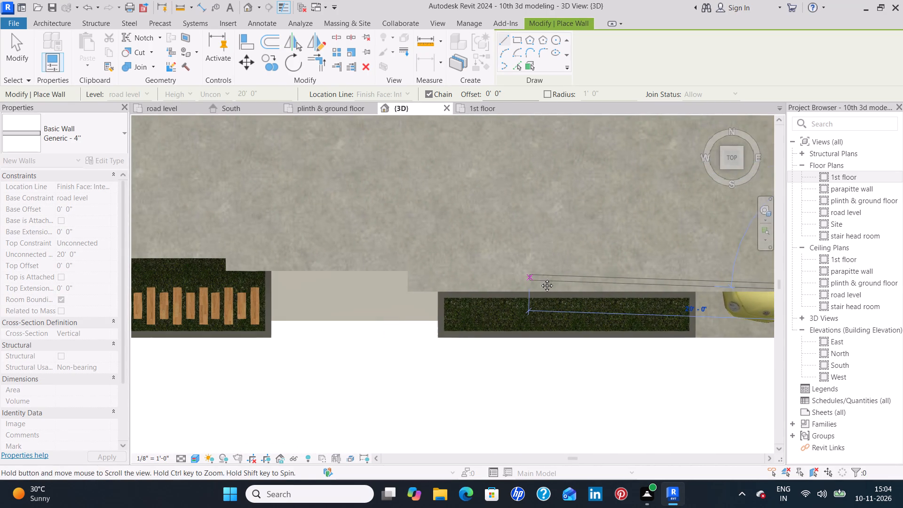
middle_drag(540, 278, 540, 278)
click(416, 294)
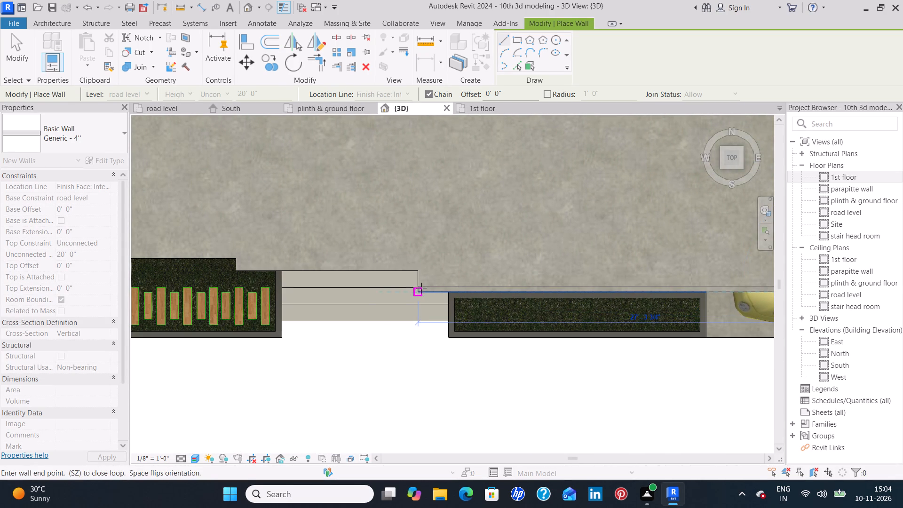
Follow the stepped front edge with walls, including the about 10' 11" length over the entrance, to the slab's southwest corner.
click(418, 270)
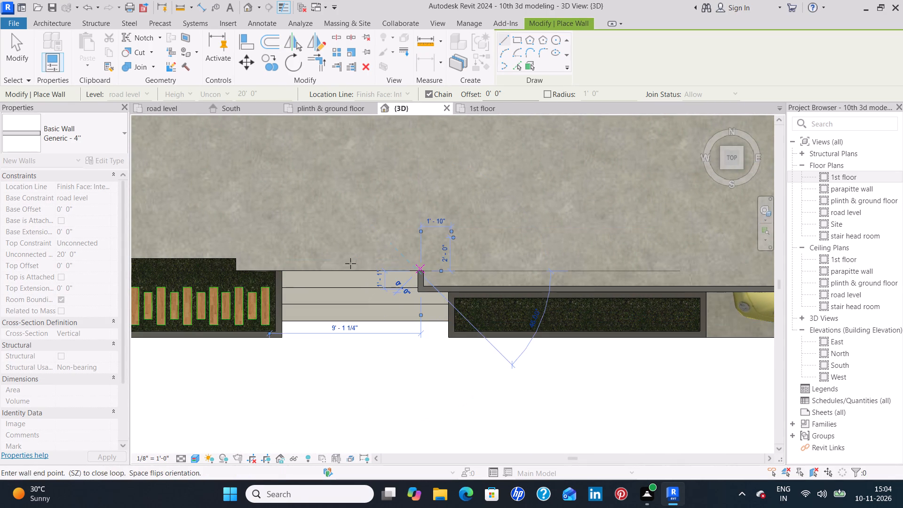
click(236, 268)
click(237, 259)
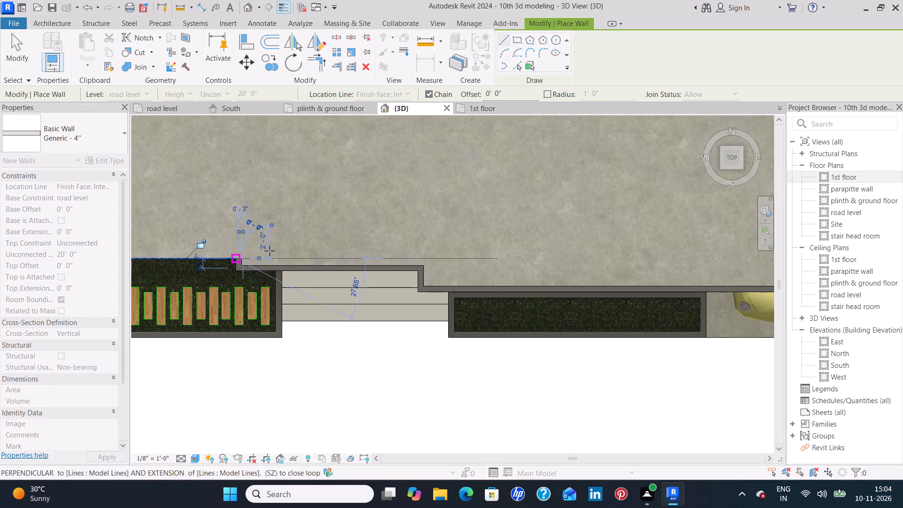
middle_drag(282, 251, 601, 262)
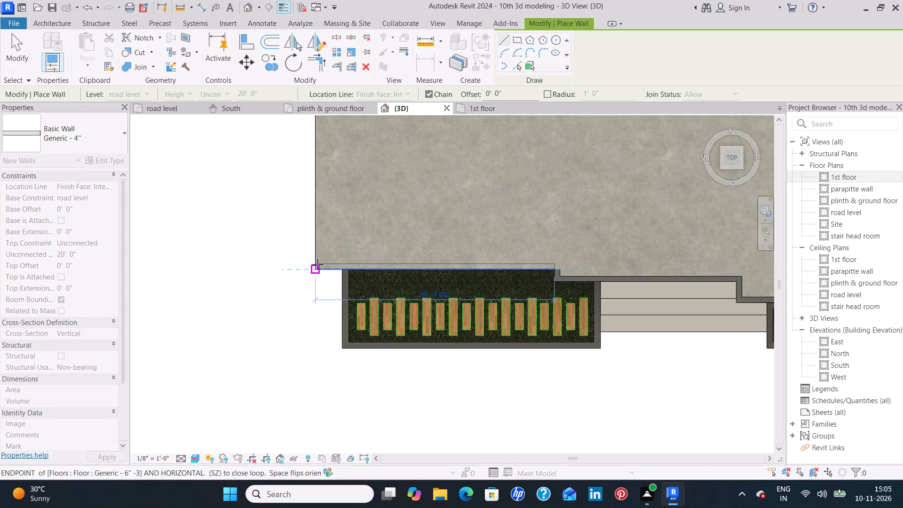
click(316, 266)
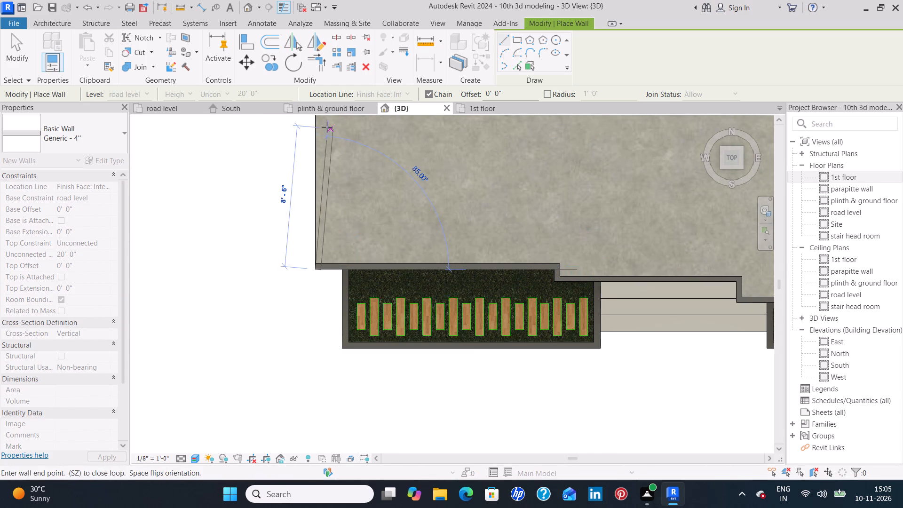
Close the wall loop along the slab's west edge back to the northwest corner and end the Wall tool.
middle_drag(330, 163, 354, 358)
scroll(354, 355, down, 4)
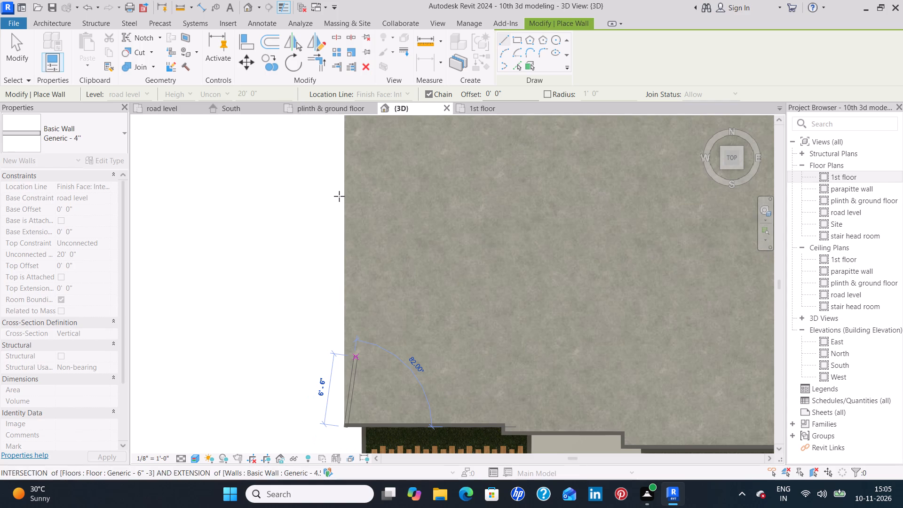
middle_drag(343, 171, 339, 336)
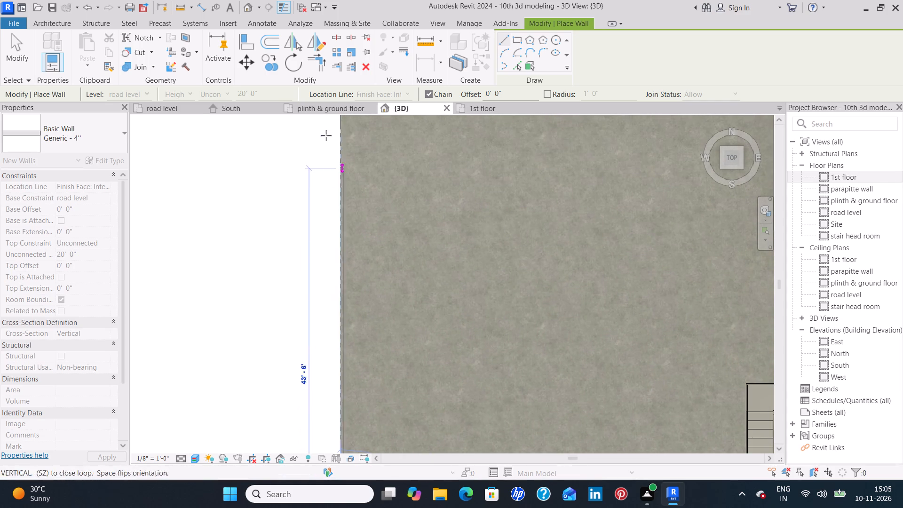
middle_drag(354, 148, 353, 265)
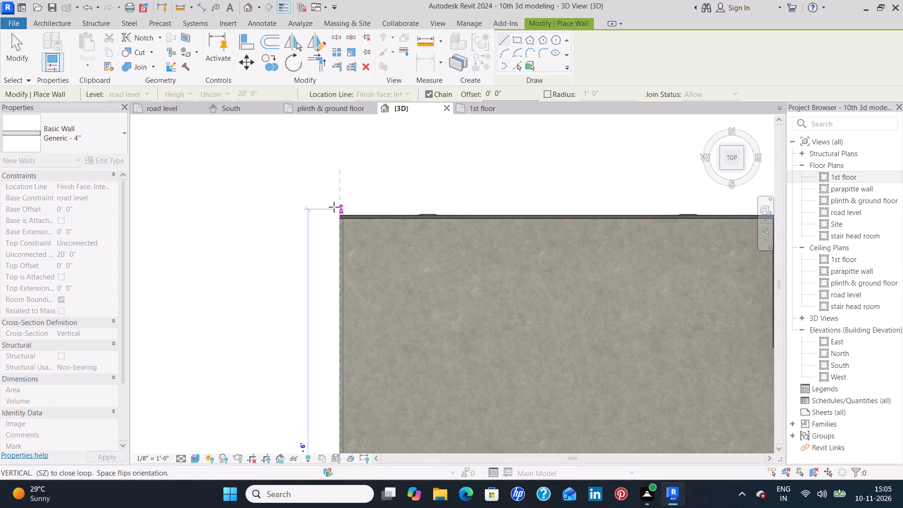
click(334, 216)
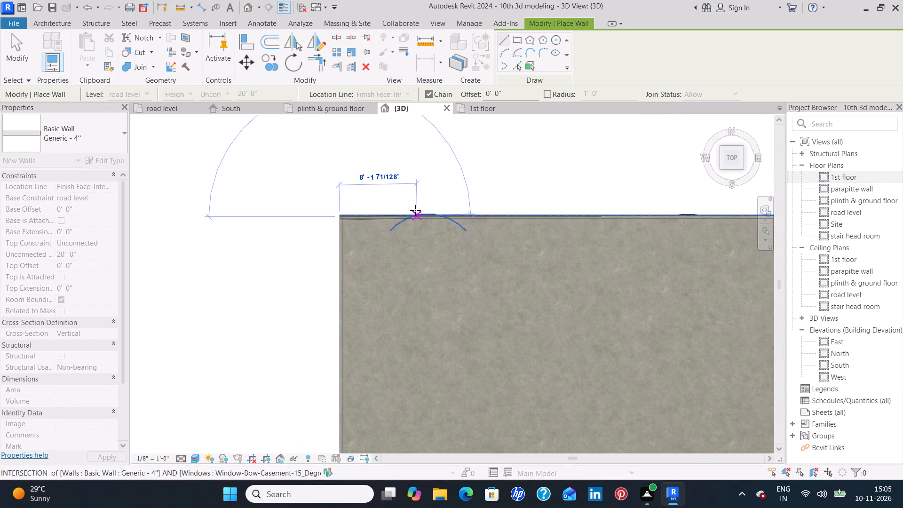
key(Escape)
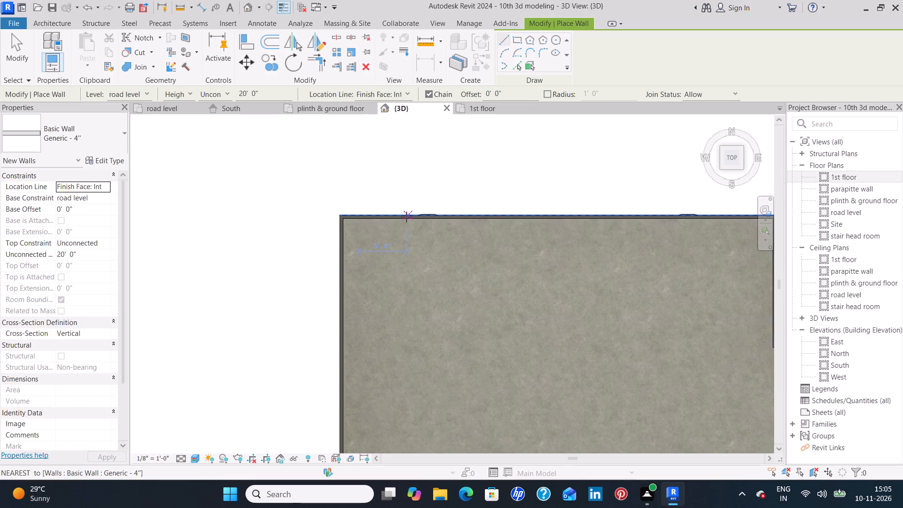
key(Escape)
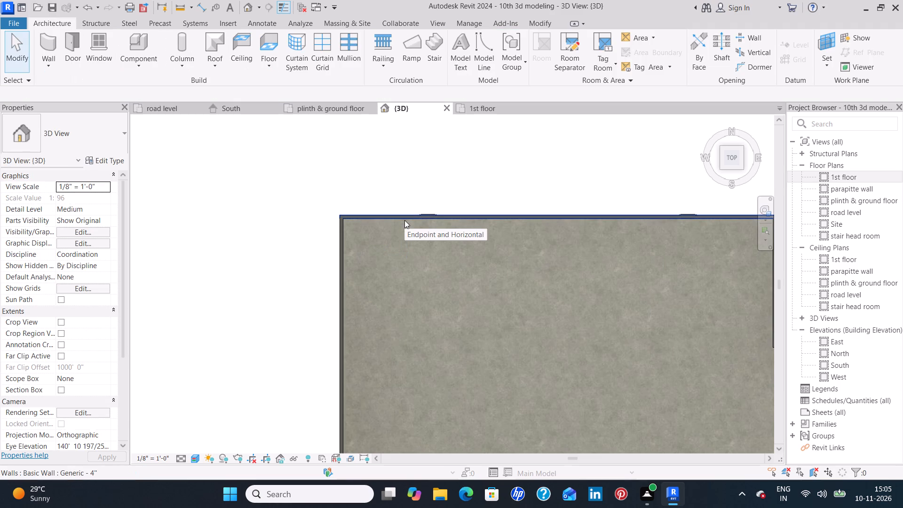
Examine the new perimeter walls against the slab and level lines from the top, the front and an elevated front angle.
scroll(401, 225, down, 5)
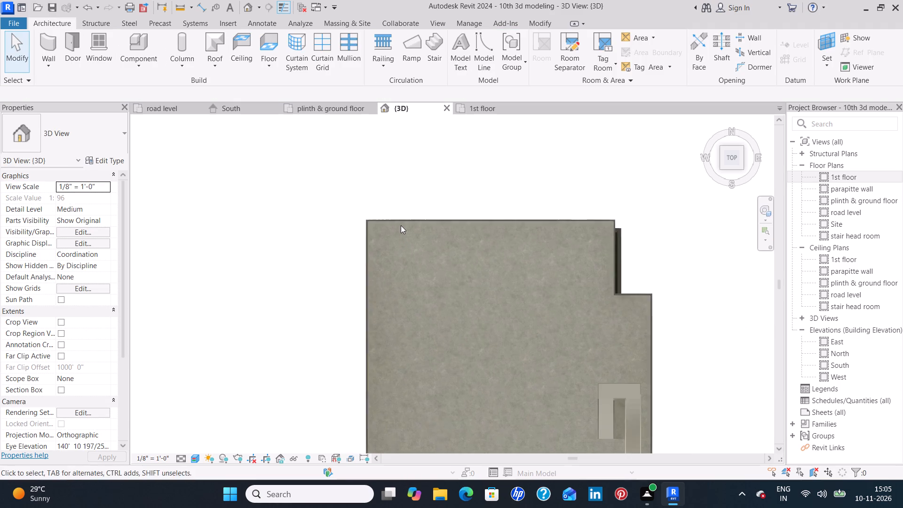
middle_drag(428, 273, 410, 183)
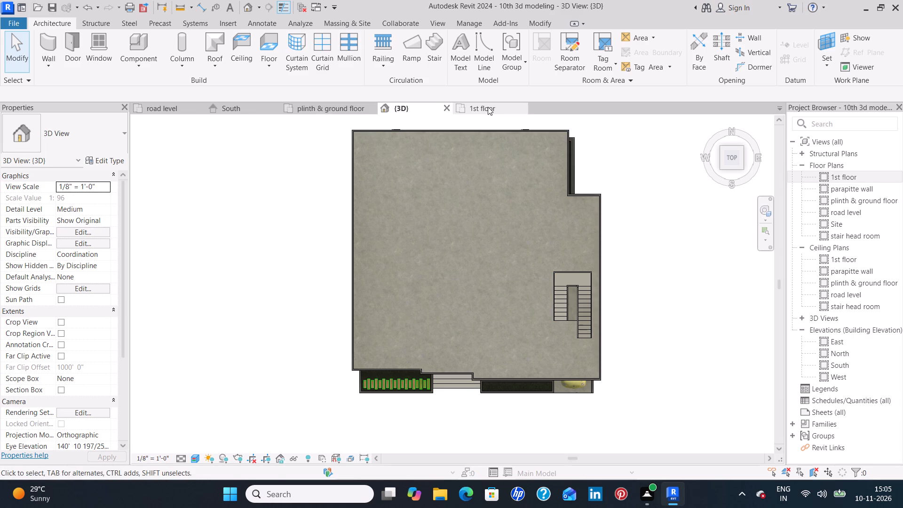
click(729, 176)
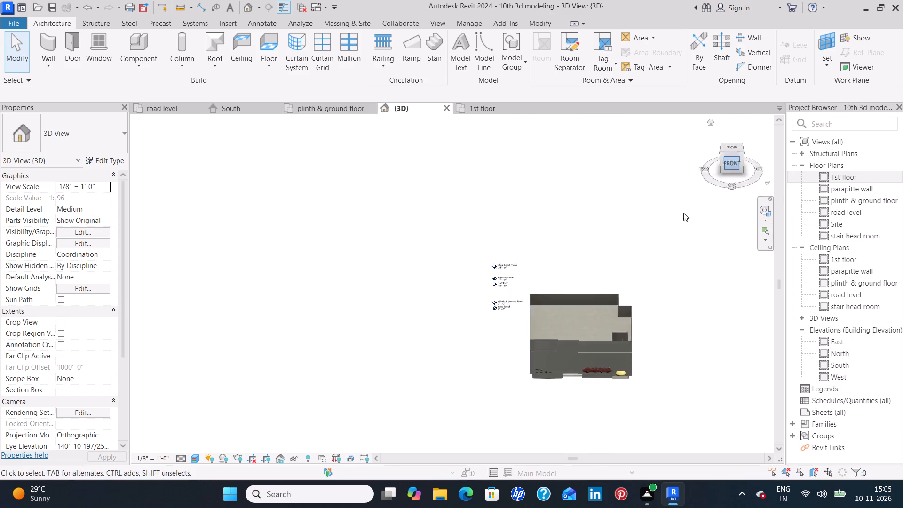
scroll(422, 236, up, 8)
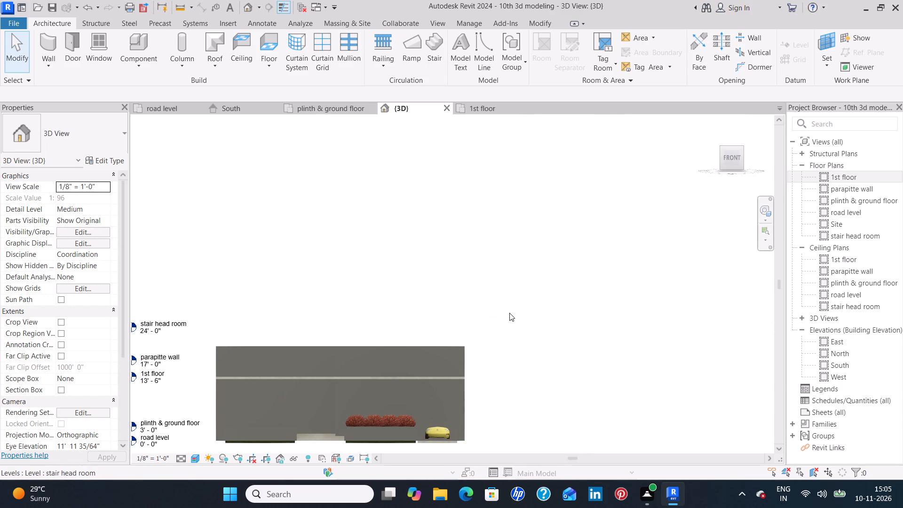
scroll(509, 313, down, 3)
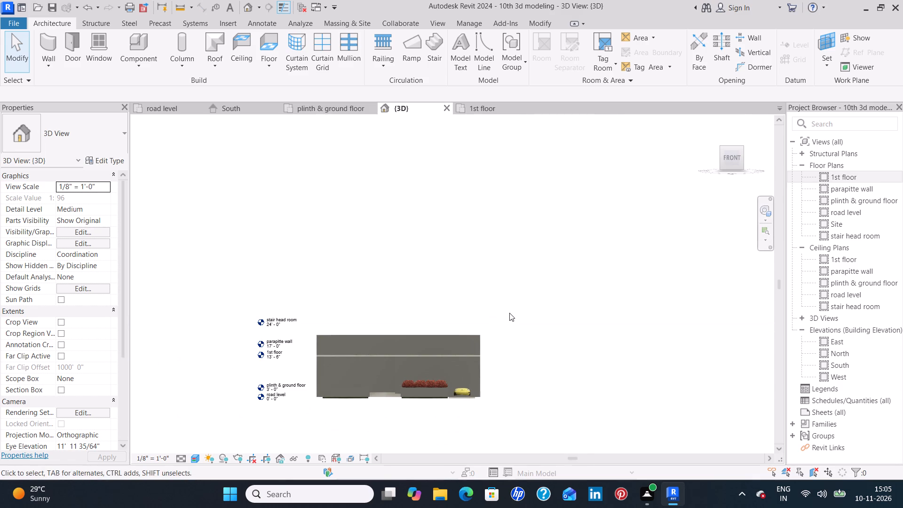
shift+middle_drag(515, 289, 529, 370)
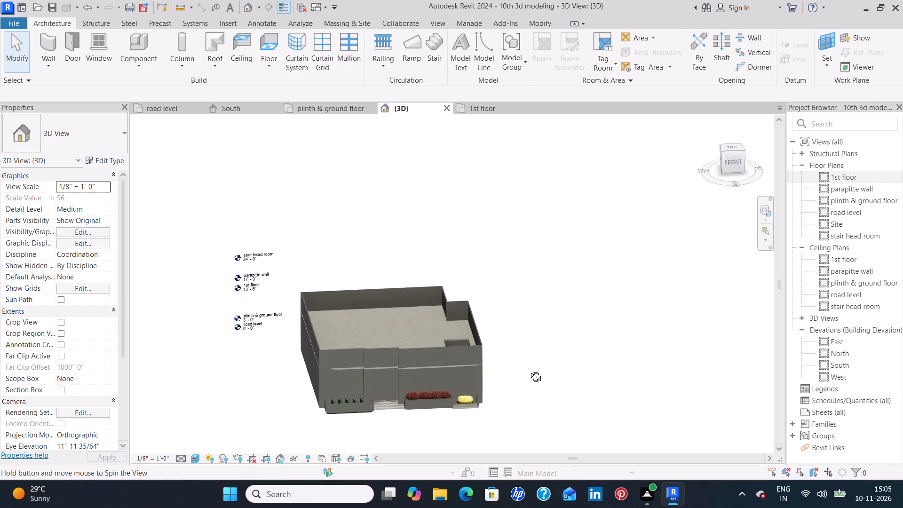
shift+middle_drag(529, 370, 529, 373)
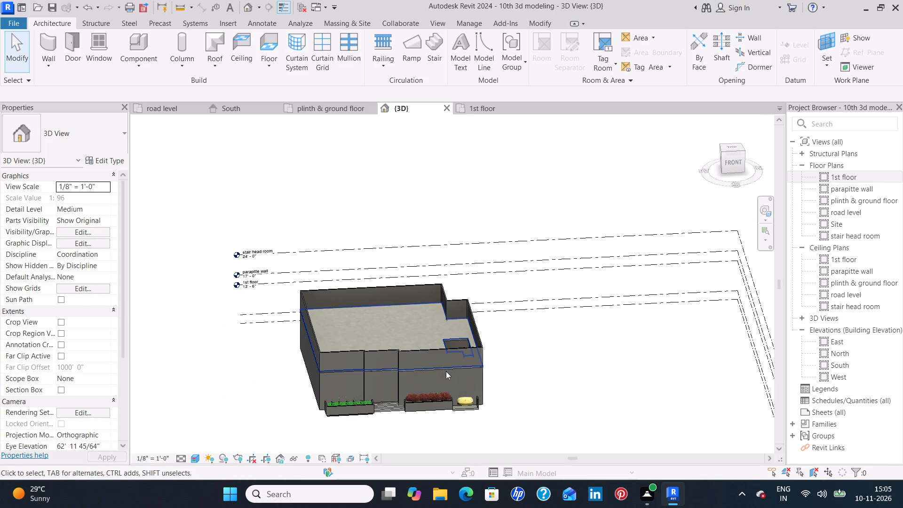
scroll(445, 371, up, 5)
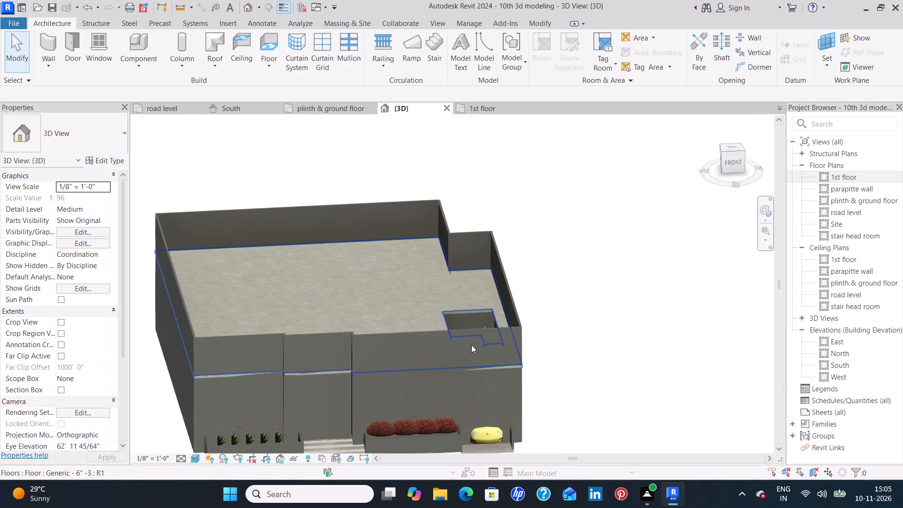
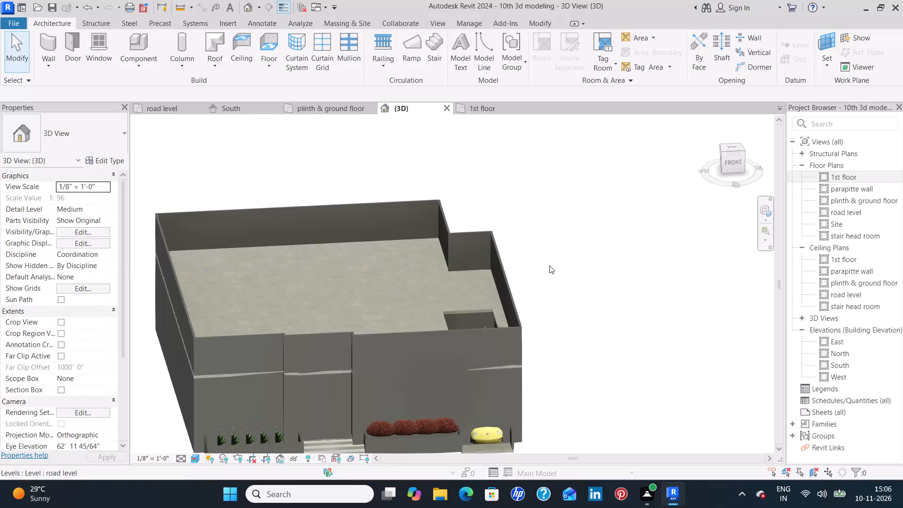
Set the base offset of the ten outer Generic - 4" walls, including the two short returns beside the entrance, to 8' 6".
click(477, 229)
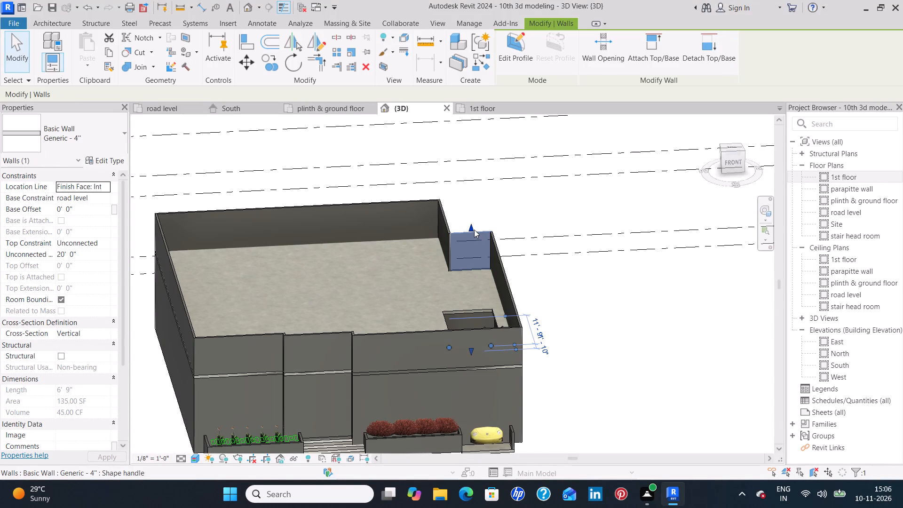
ctrl+click(446, 224)
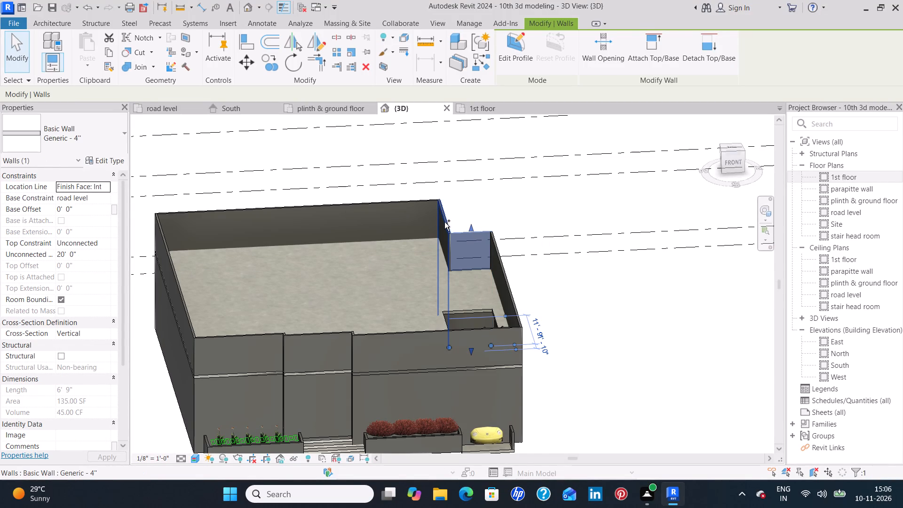
ctrl+click(417, 202)
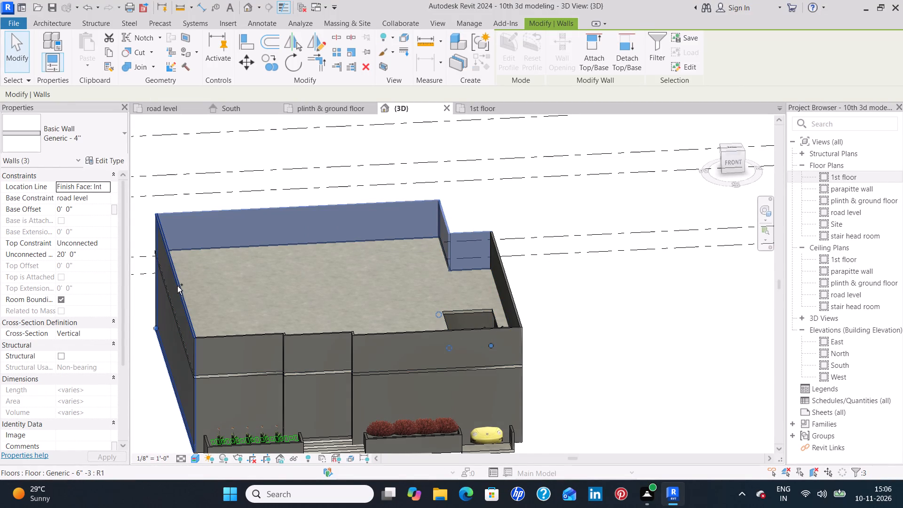
ctrl+click(179, 286)
ctrl+click(251, 334)
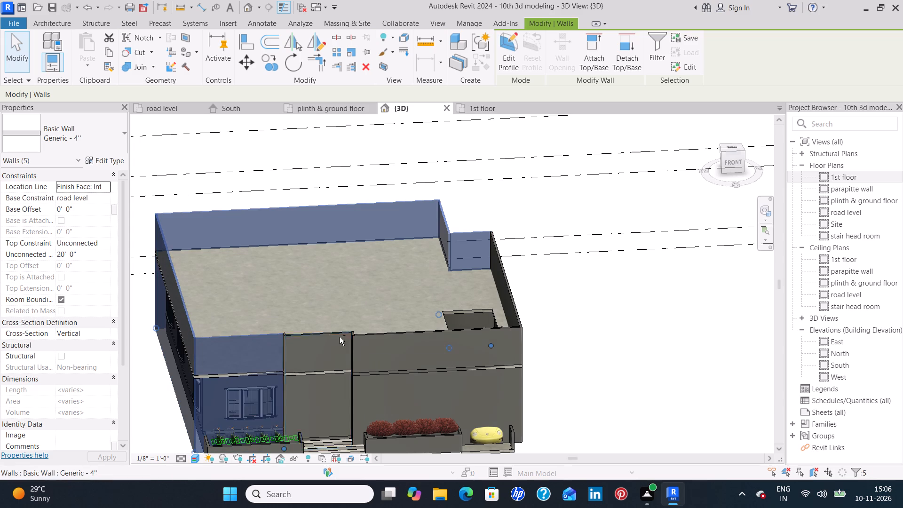
ctrl+click(316, 335)
ctrl+click(376, 337)
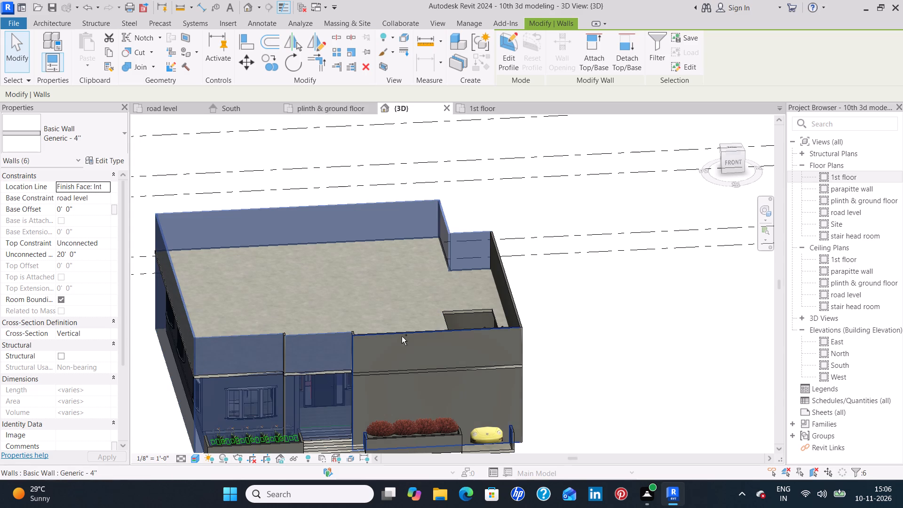
ctrl+click(516, 305)
scroll(332, 346, up, 10)
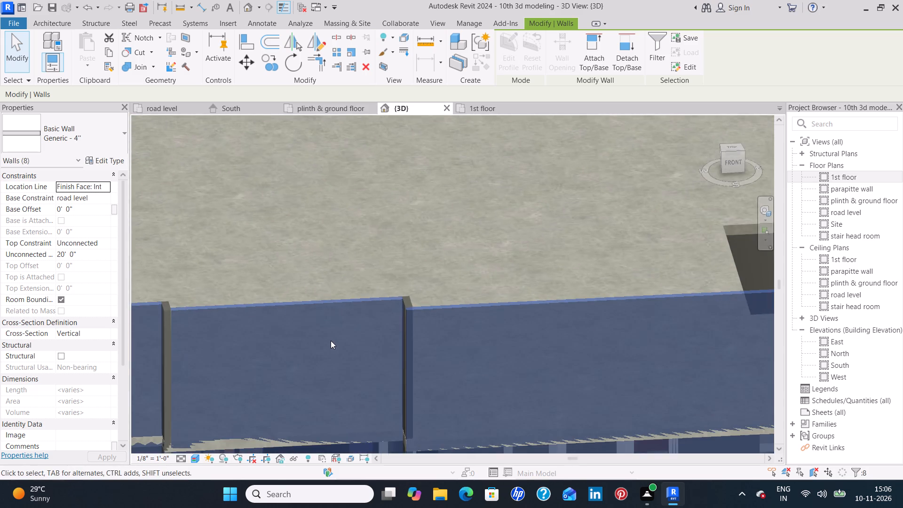
scroll(331, 341, up, 3)
ctrl+click(466, 276)
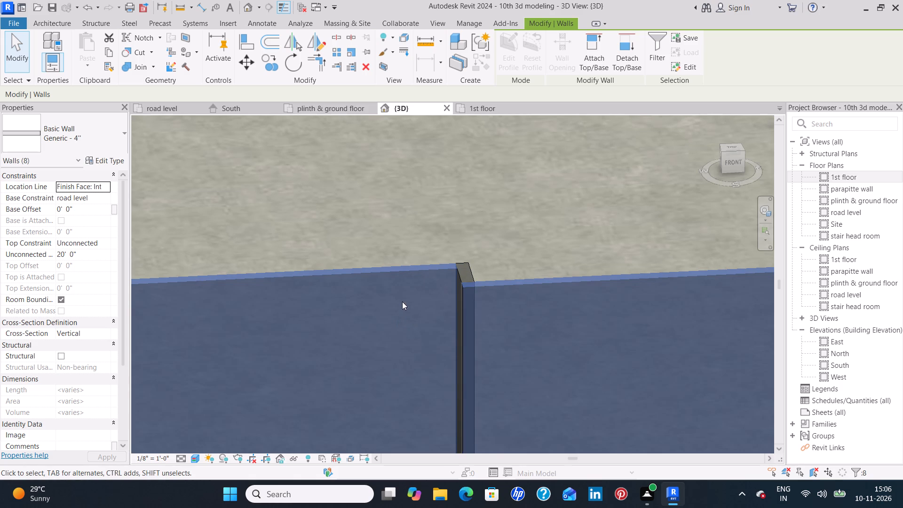
ctrl+click(473, 276)
scroll(354, 323, down, 4)
middle_drag(288, 337, 485, 328)
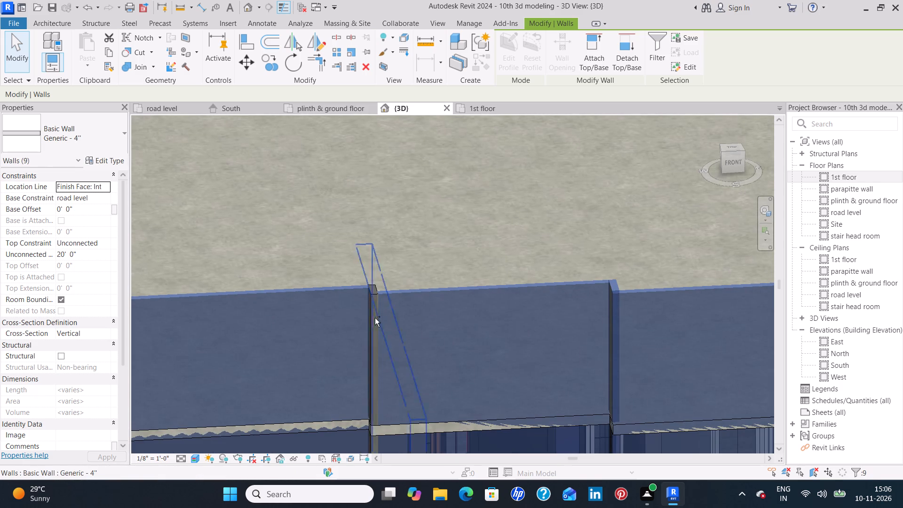
ctrl+click(374, 308)
scroll(382, 314, down, 9)
middle_drag(650, 388, 650, 332)
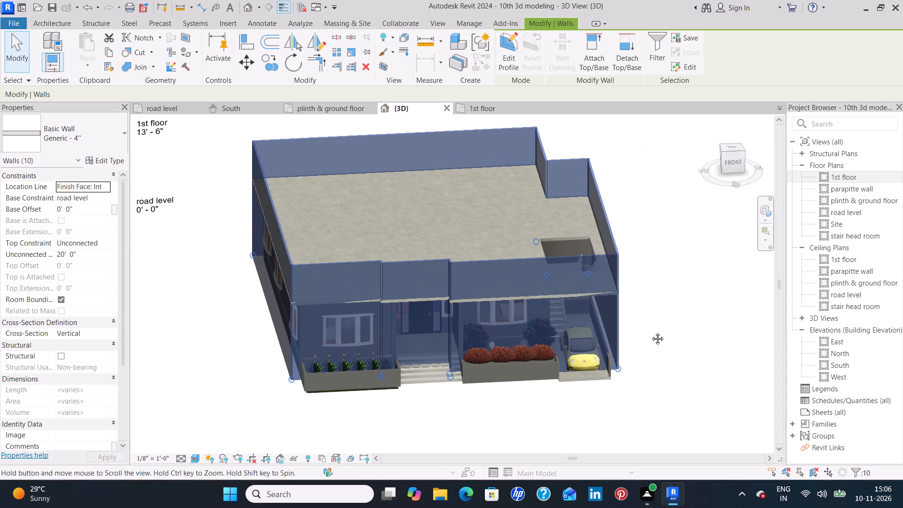
middle_drag(650, 332, 650, 331)
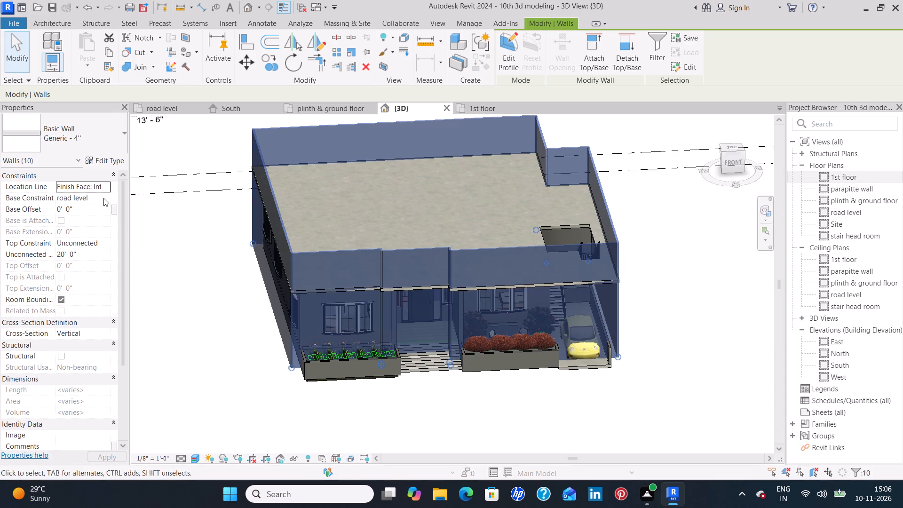
click(103, 198)
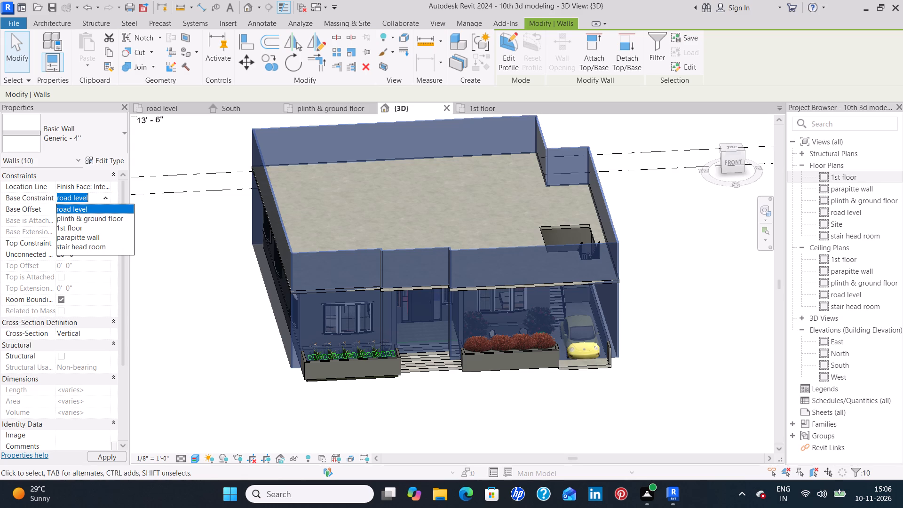
click(107, 199)
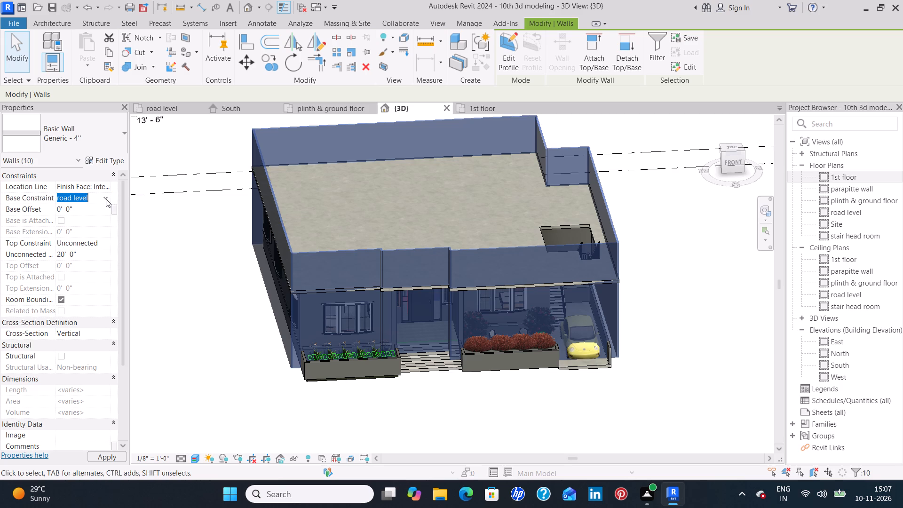
click(95, 207)
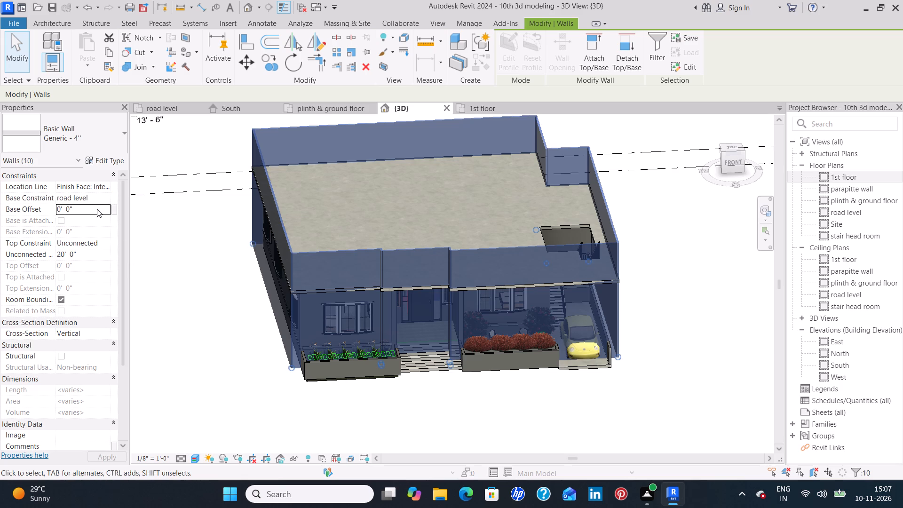
click(97, 210)
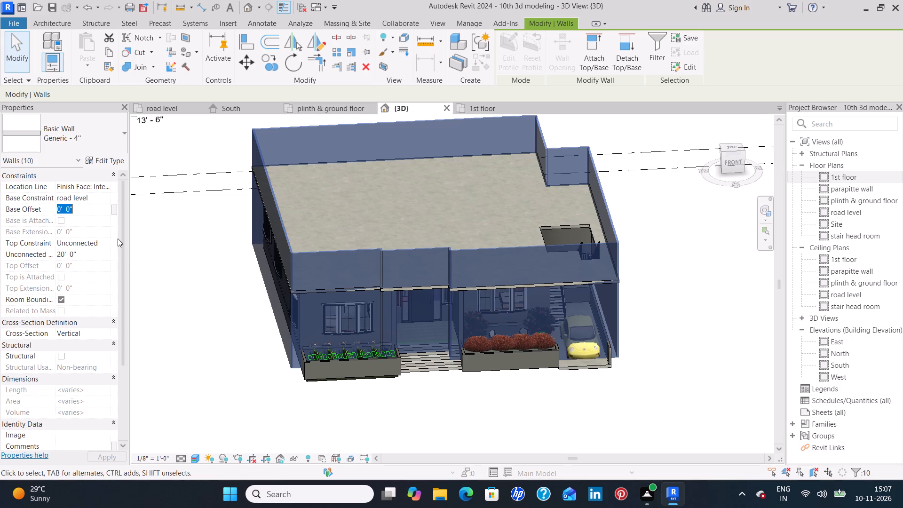
key(BackSpace)
key(8)
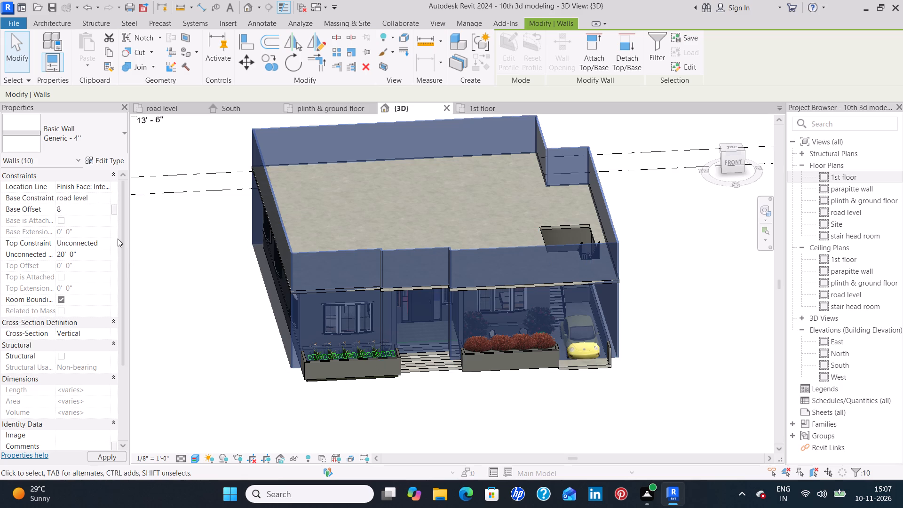
key(apostrophe)
text(6")
key(Return)
Constrain the tops of these ten outer walls up to level: 1st floor and apply the change.
click(94, 256)
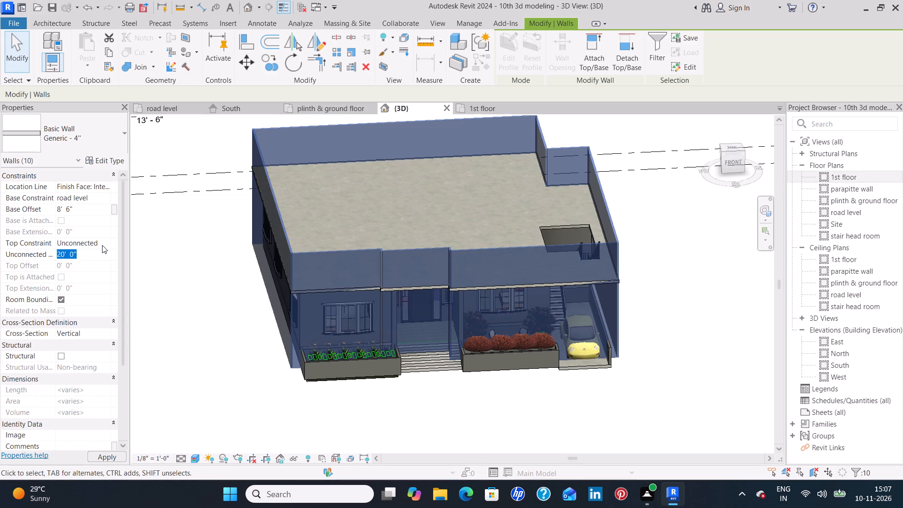
click(102, 245)
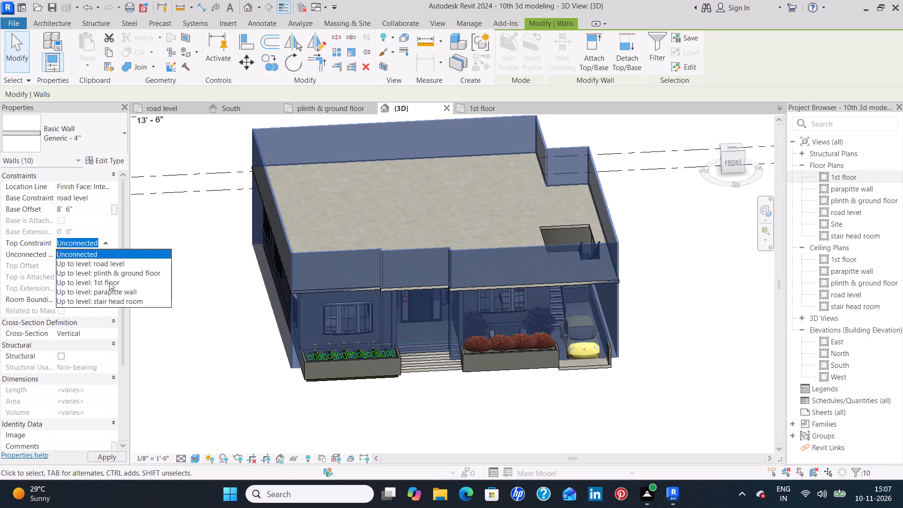
click(109, 282)
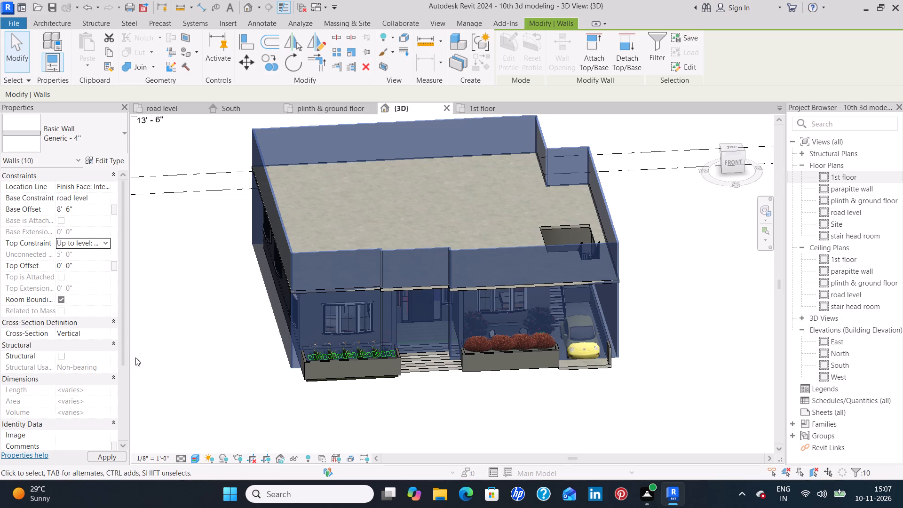
click(110, 456)
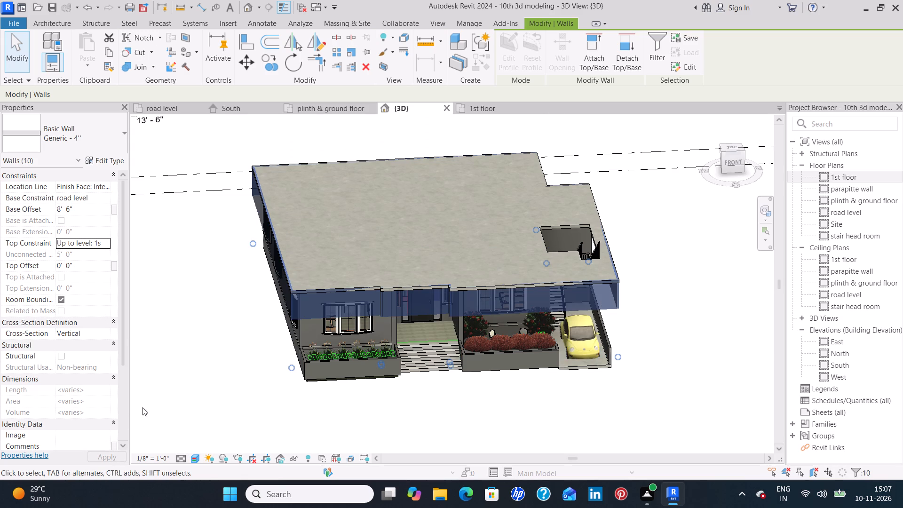
click(138, 406)
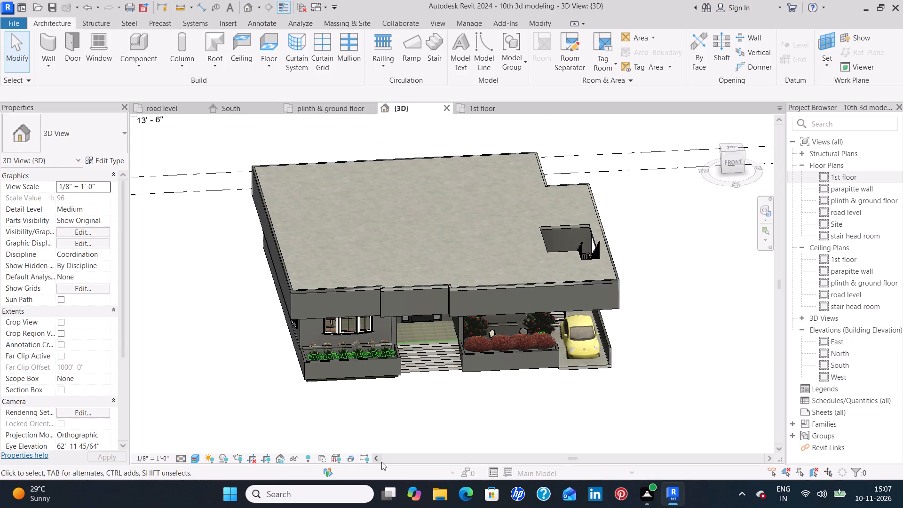
Examine the modified outer walls around the house from the front, the side and below.
shift+middle_drag(399, 460, 325, 392)
shift+middle_drag(325, 392, 312, 382)
shift+middle_drag(426, 426, 332, 288)
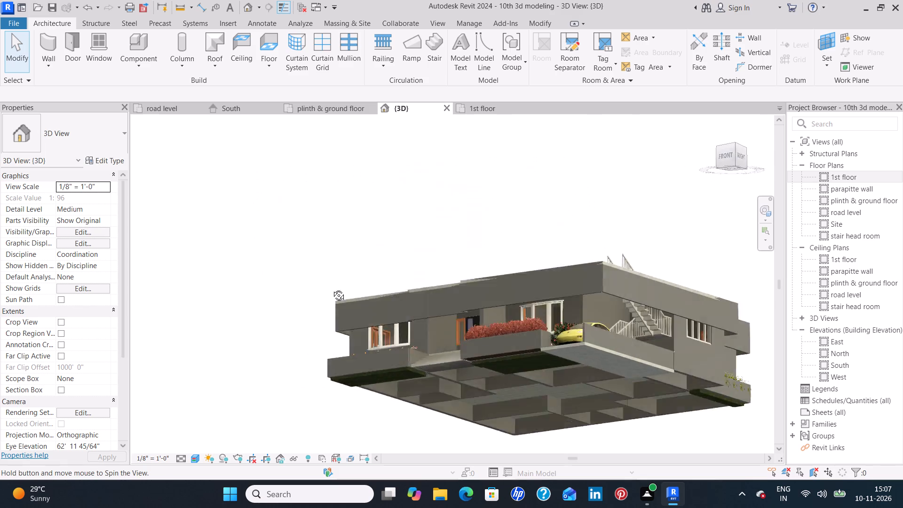
shift+middle_drag(332, 288, 406, 407)
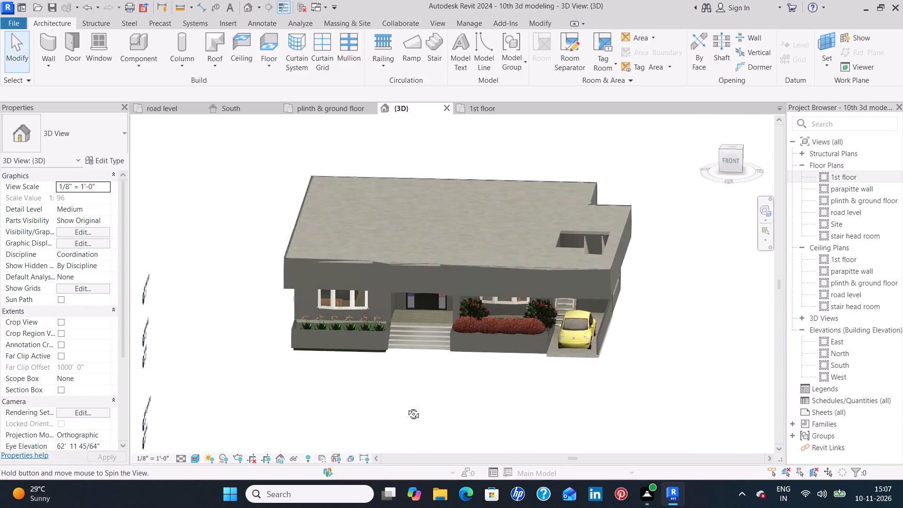
shift+middle_drag(406, 407, 336, 397)
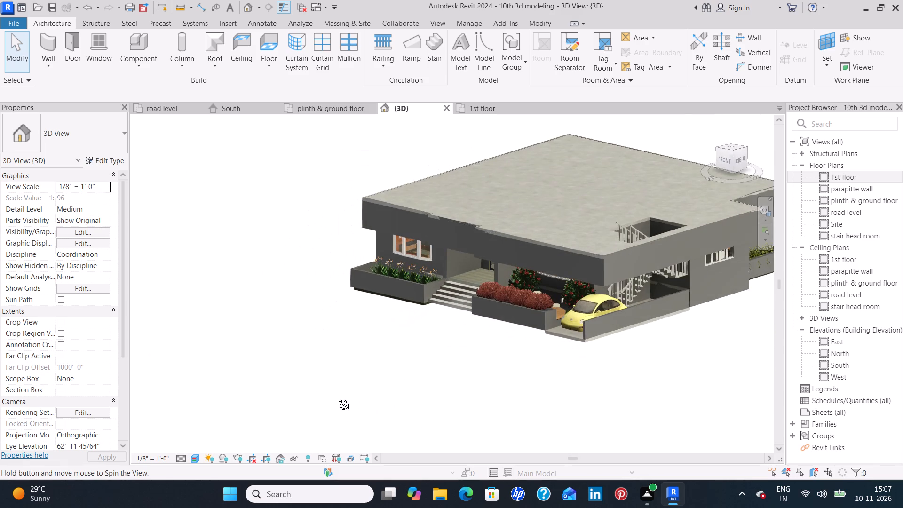
shift+middle_drag(336, 397, 435, 404)
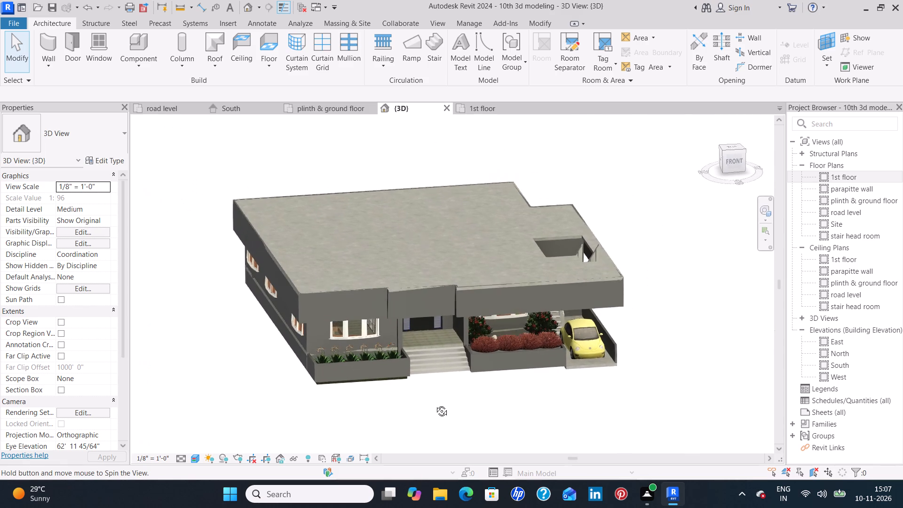
shift+middle_drag(435, 404, 434, 403)
Set the base offset of the ten outer Generic - 4" walls around the house, including the short returns beside the entrance, to 9' 6".
scroll(438, 333, up, 9)
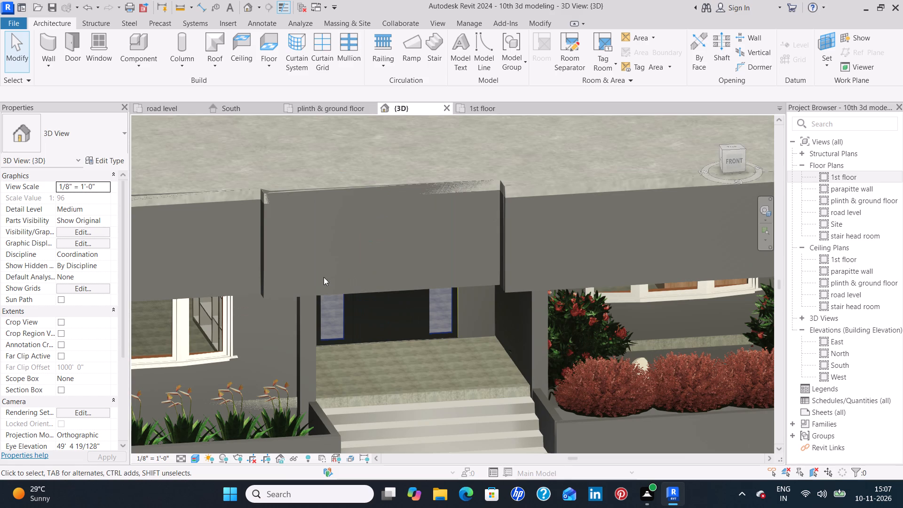
click(312, 294)
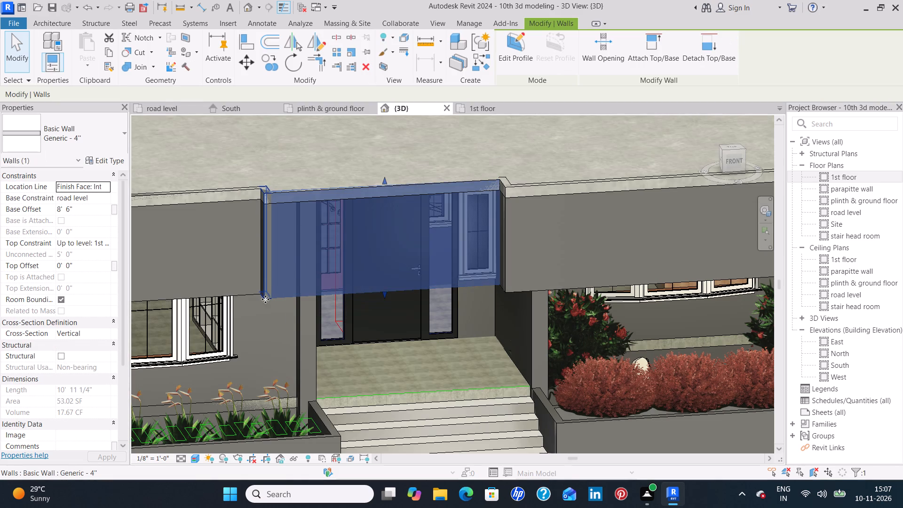
scroll(265, 300, up, 8)
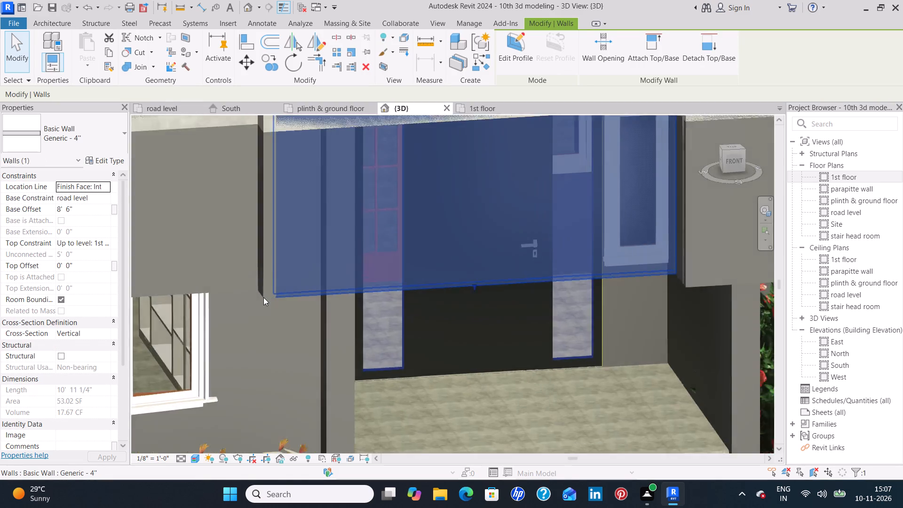
ctrl+click(263, 297)
ctrl+click(218, 285)
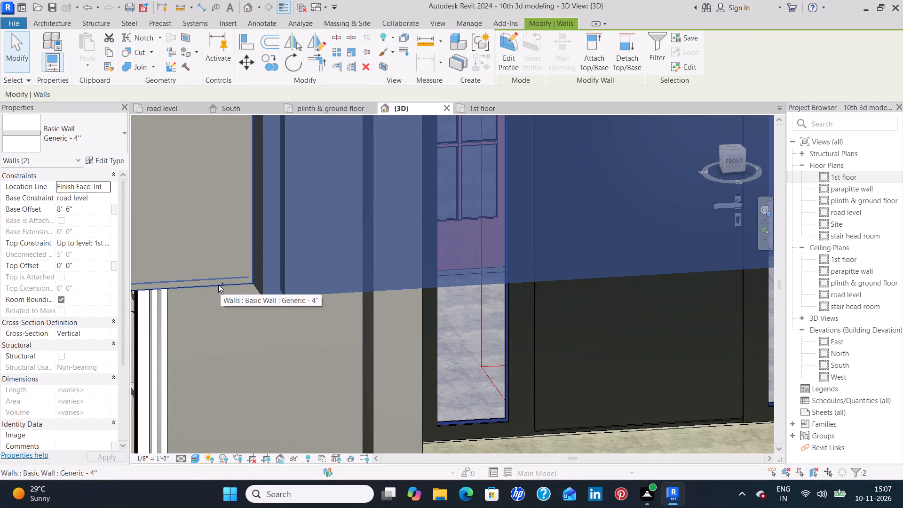
scroll(234, 289, down, 5)
middle_drag(547, 355, 258, 362)
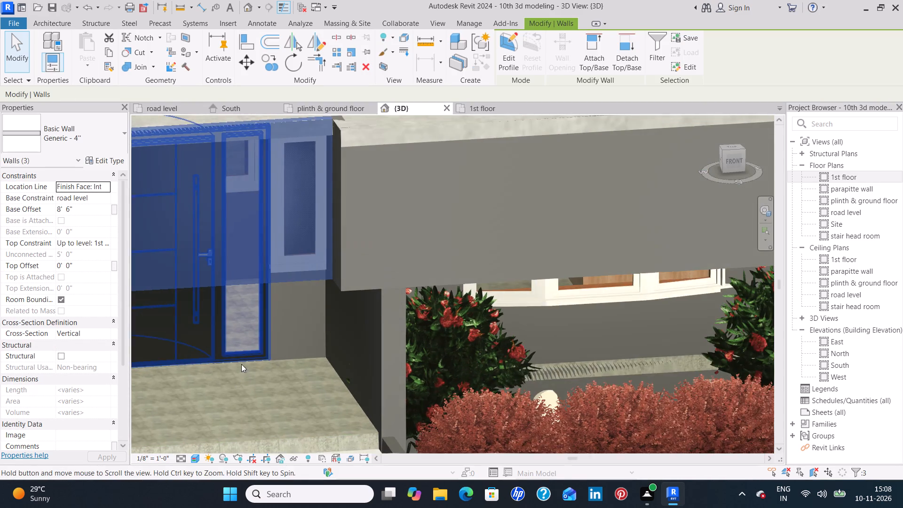
scroll(291, 329, up, 7)
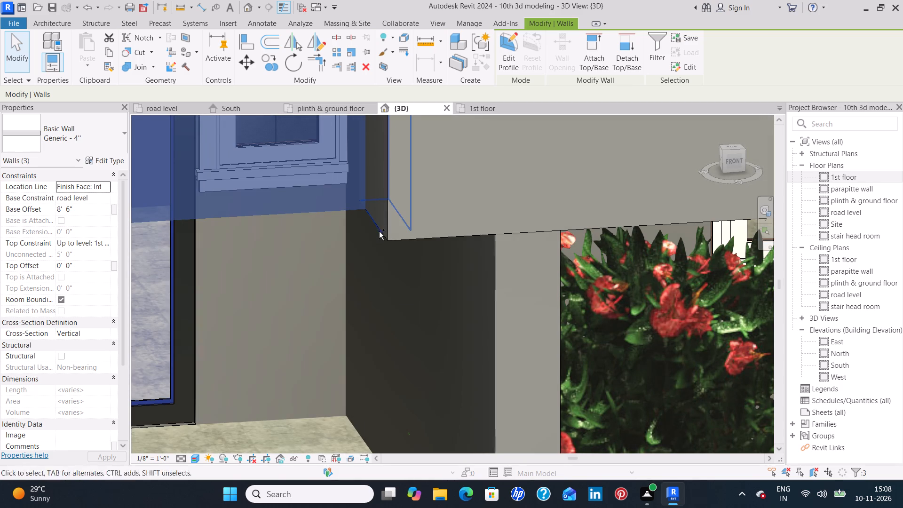
ctrl+click(380, 226)
ctrl+click(430, 234)
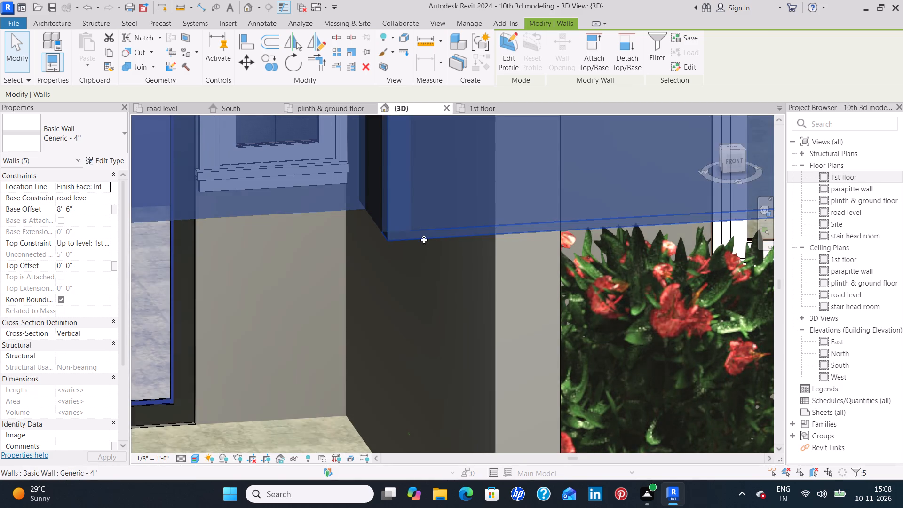
scroll(424, 240, down, 9)
ctrl+middle_drag(611, 302, 560, 313)
shift+middle_drag(615, 303, 536, 306)
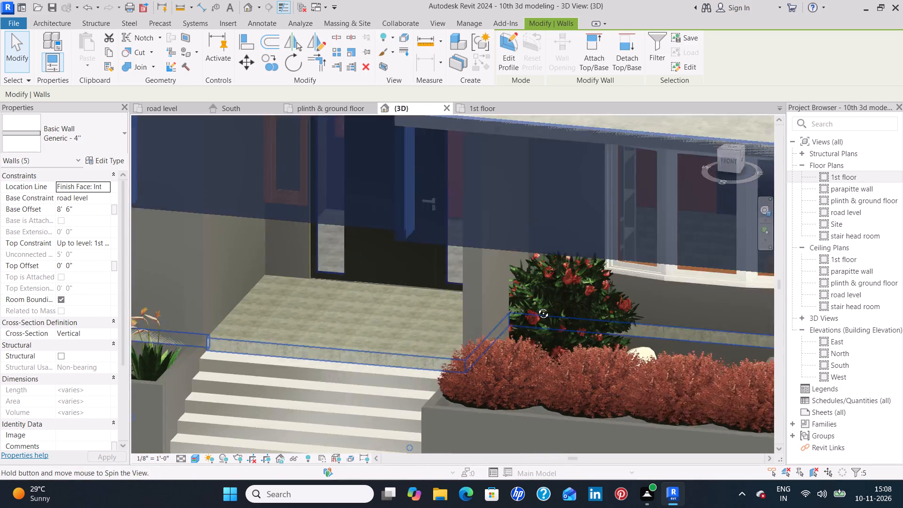
shift+middle_drag(536, 306, 430, 314)
middle_drag(567, 407, 567, 269)
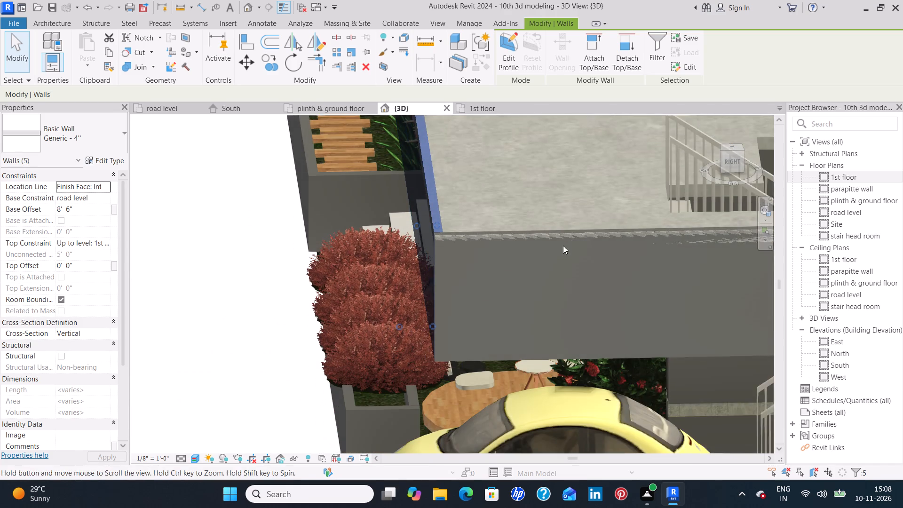
ctrl+click(555, 334)
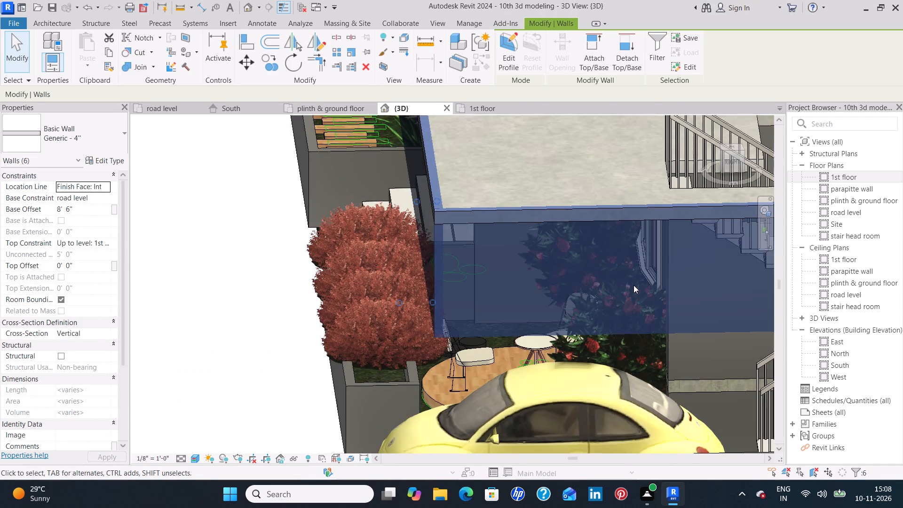
scroll(634, 285, down, 8)
middle_drag(632, 287, 343, 298)
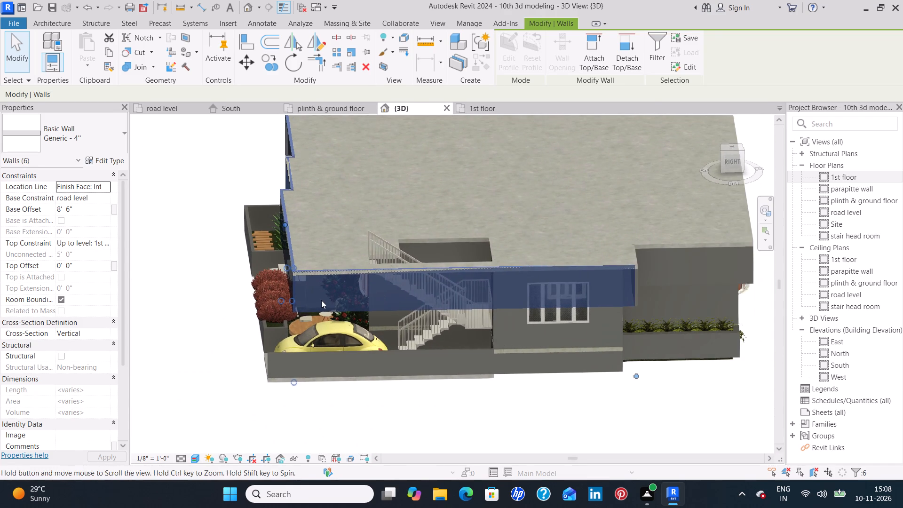
ctrl+middle_drag(674, 306, 601, 307)
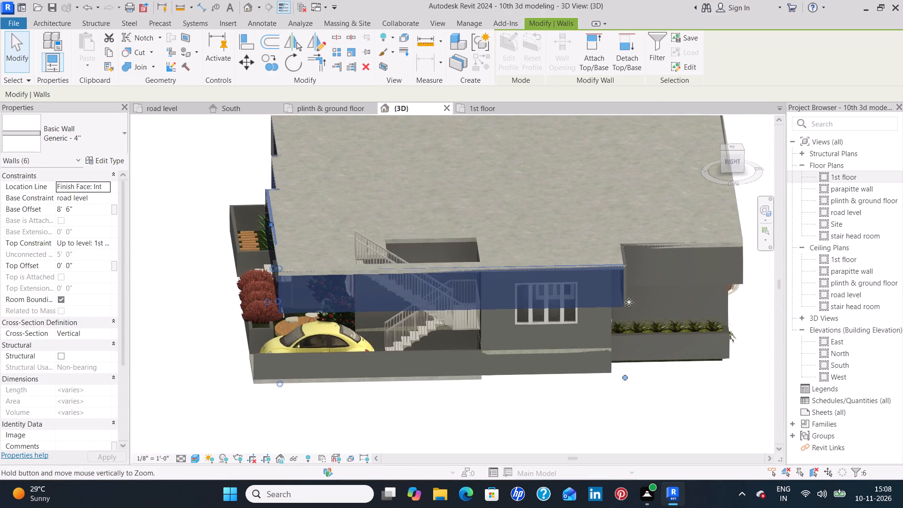
shift+middle_drag(668, 302, 561, 328)
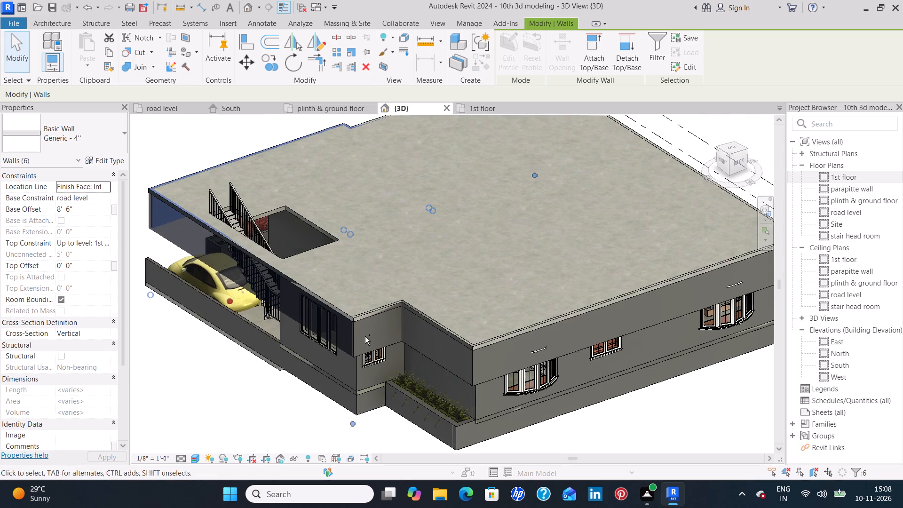
ctrl+click(386, 346)
ctrl+click(451, 368)
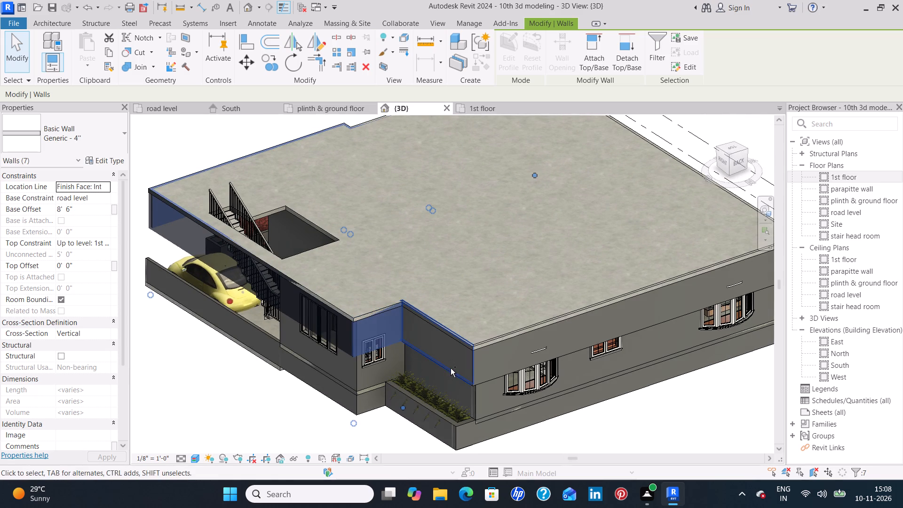
ctrl+click(578, 349)
middle_drag(650, 372, 515, 408)
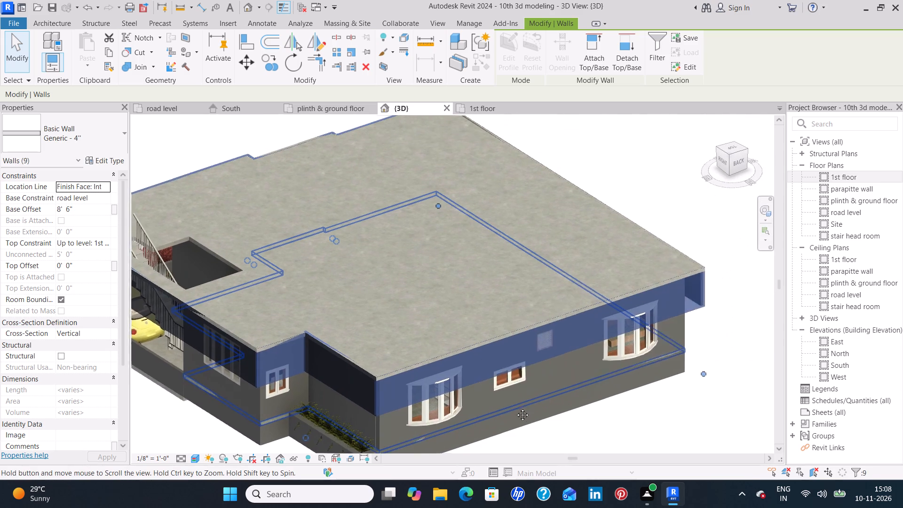
middle_drag(515, 408, 491, 409)
shift+middle_drag(627, 345, 424, 403)
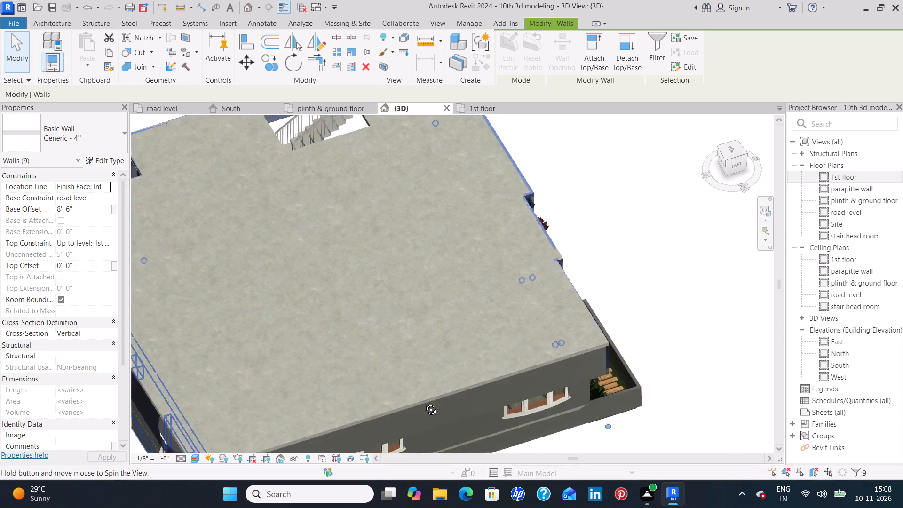
shift+middle_drag(424, 403, 411, 284)
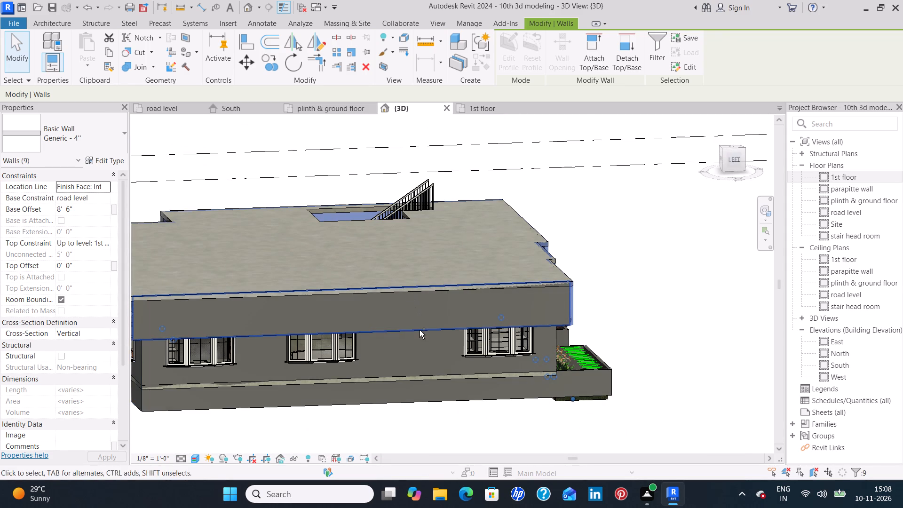
ctrl+click(420, 330)
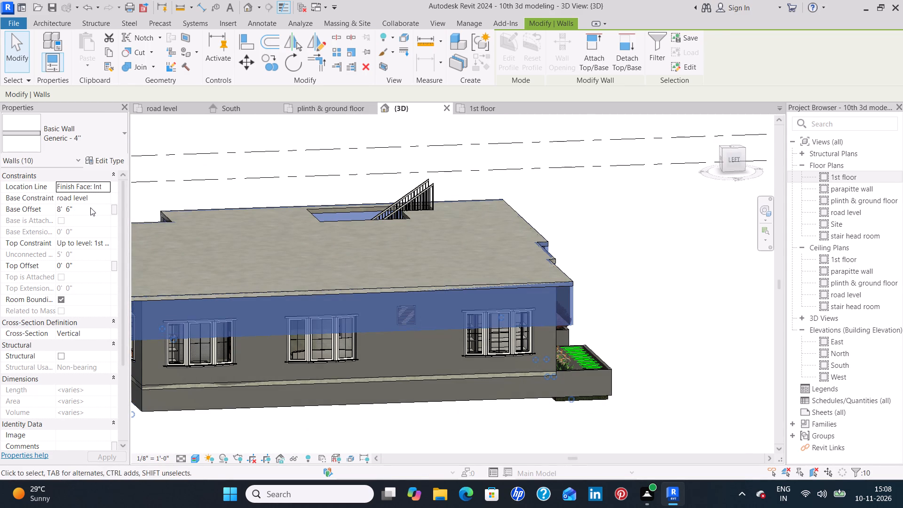
click(90, 209)
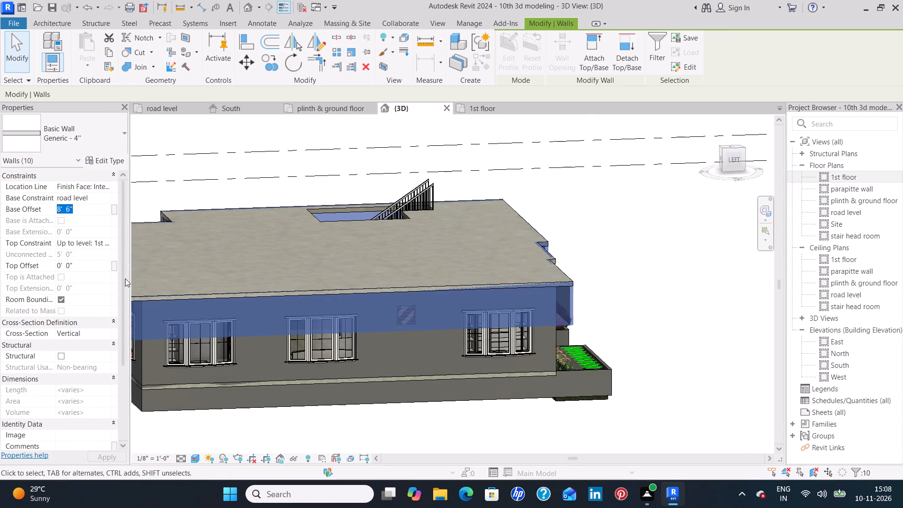
key(BackSpace)
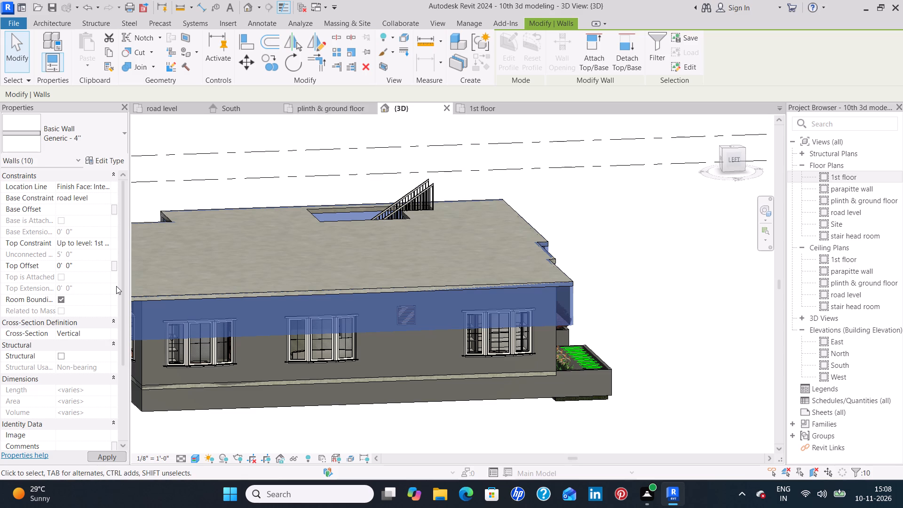
key(9)
key(apostrophe)
key(6)
key(shift+quotedbl)
key(Return)
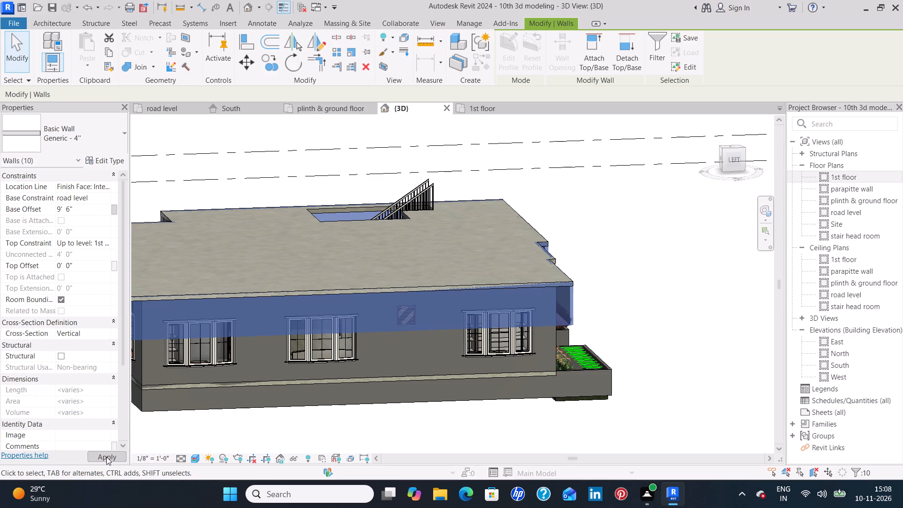
click(106, 457)
click(190, 438)
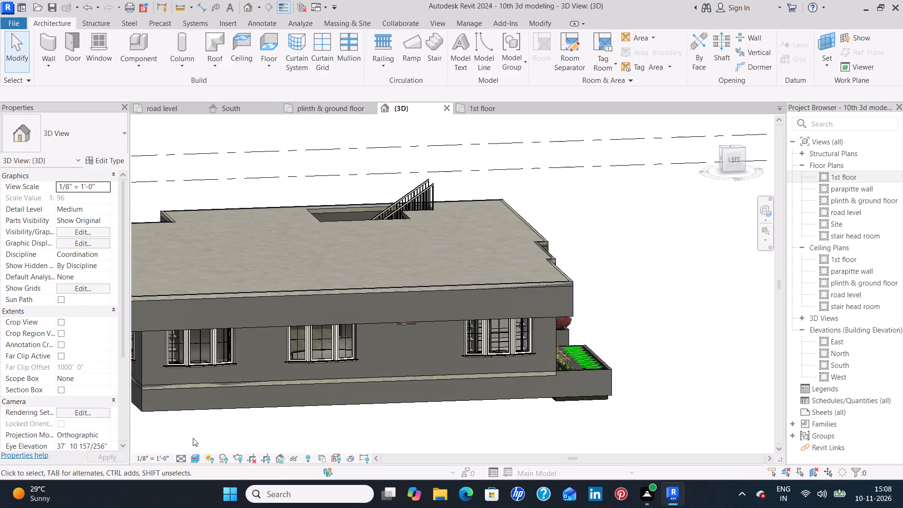
Set the base offset of the ten outer Generic - 4" walls around the house, including the short returns beside the entrance, to 10' 0".
click(380, 322)
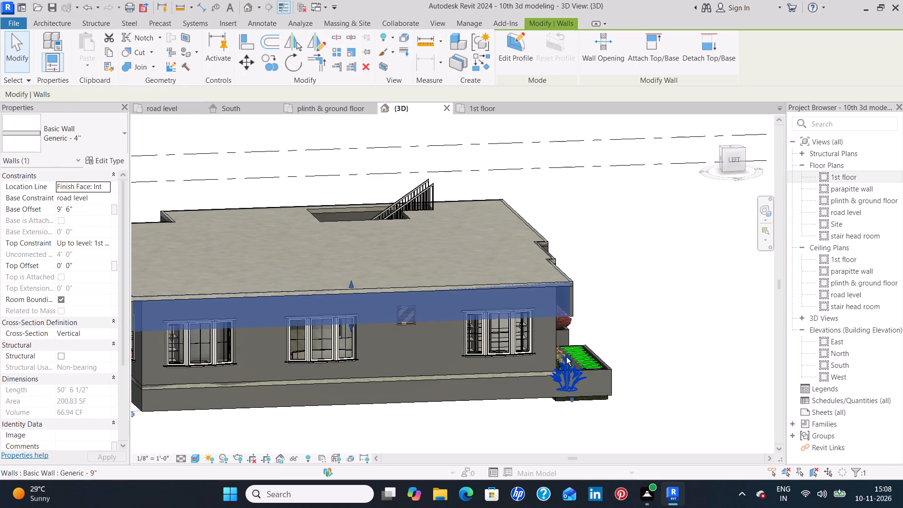
shift+middle_drag(602, 333, 426, 305)
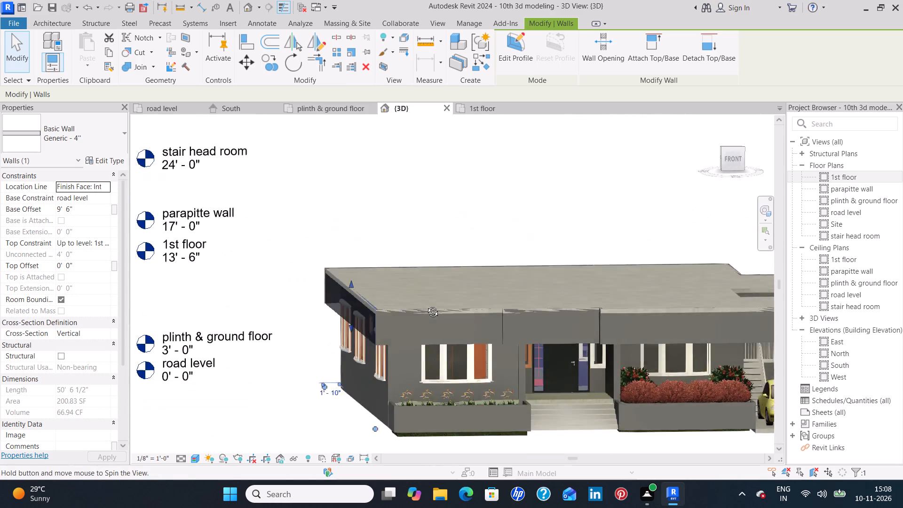
shift+middle_drag(426, 305, 433, 294)
scroll(501, 311, up, 9)
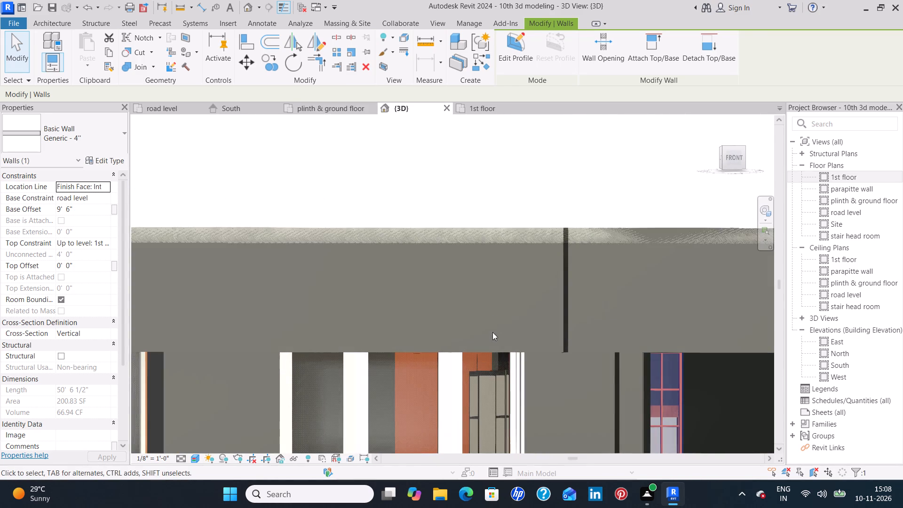
ctrl+click(532, 354)
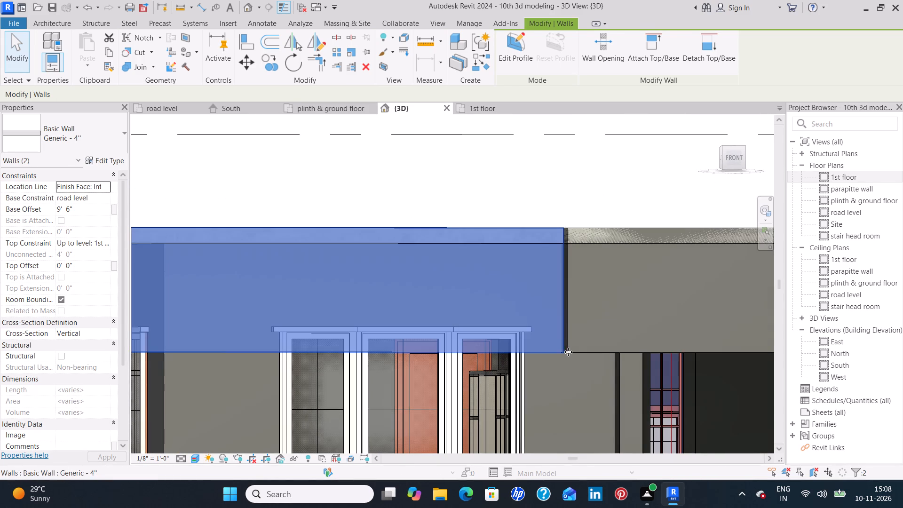
scroll(576, 346, up, 8)
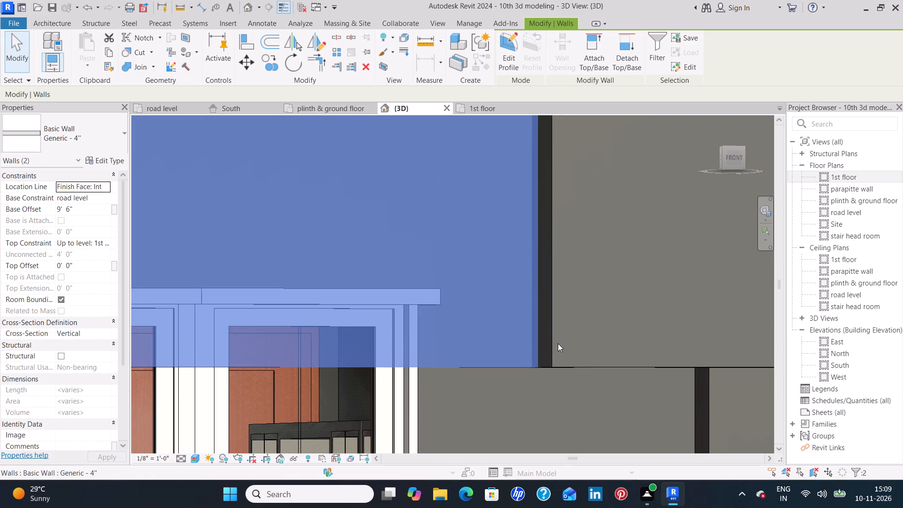
ctrl+click(557, 346)
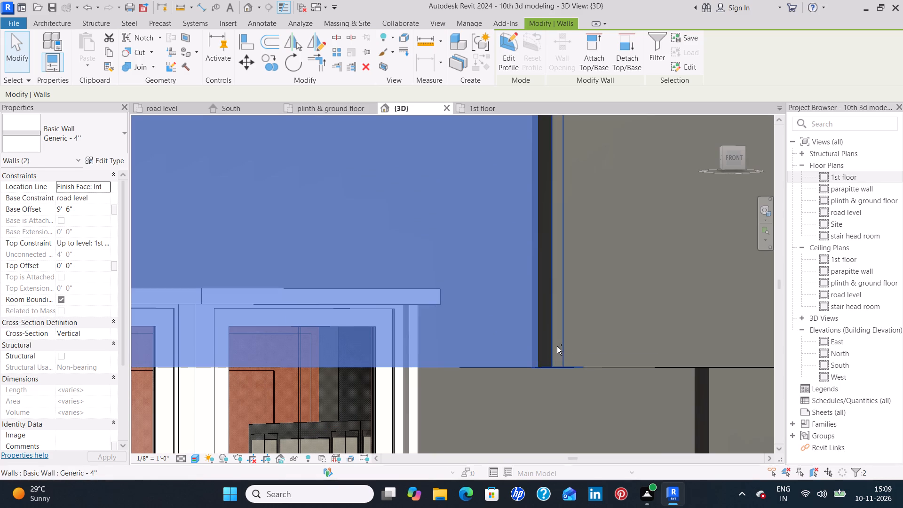
ctrl+click(600, 365)
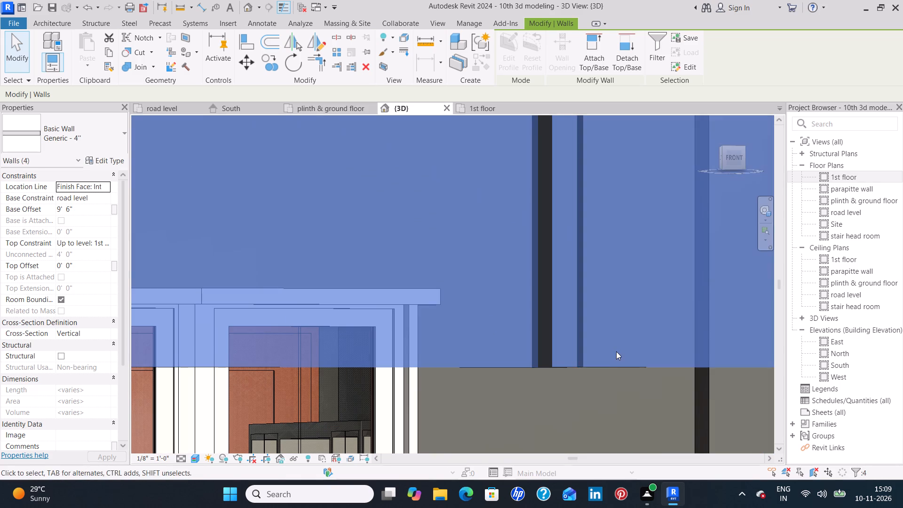
scroll(616, 351, down, 5)
middle_drag(616, 352, 294, 335)
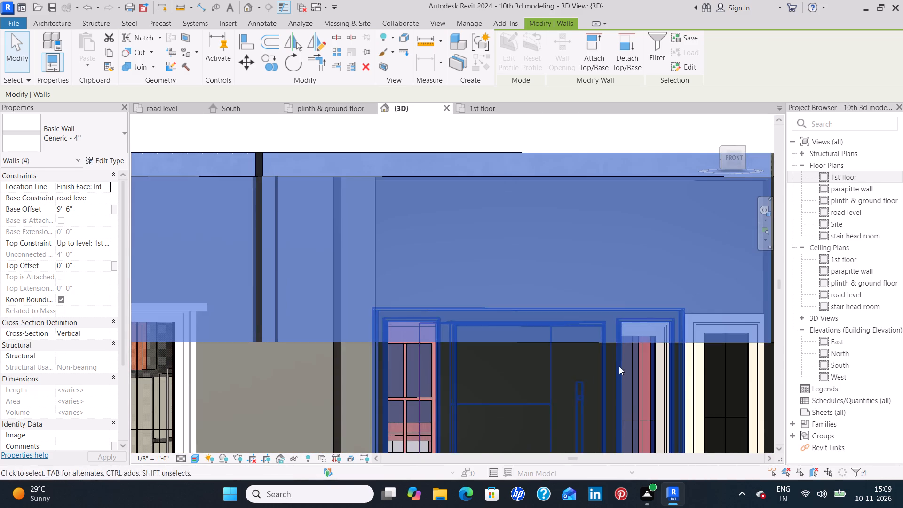
middle_drag(645, 331, 254, 326)
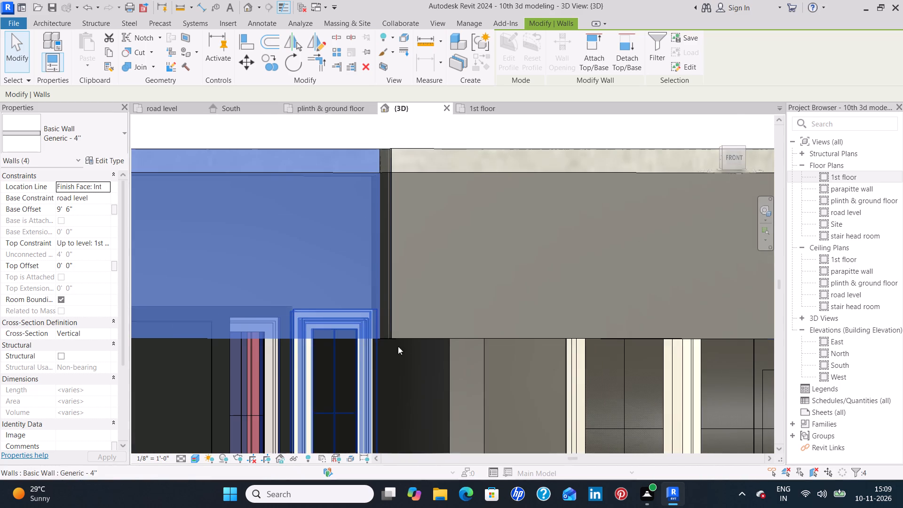
scroll(398, 336, up, 7)
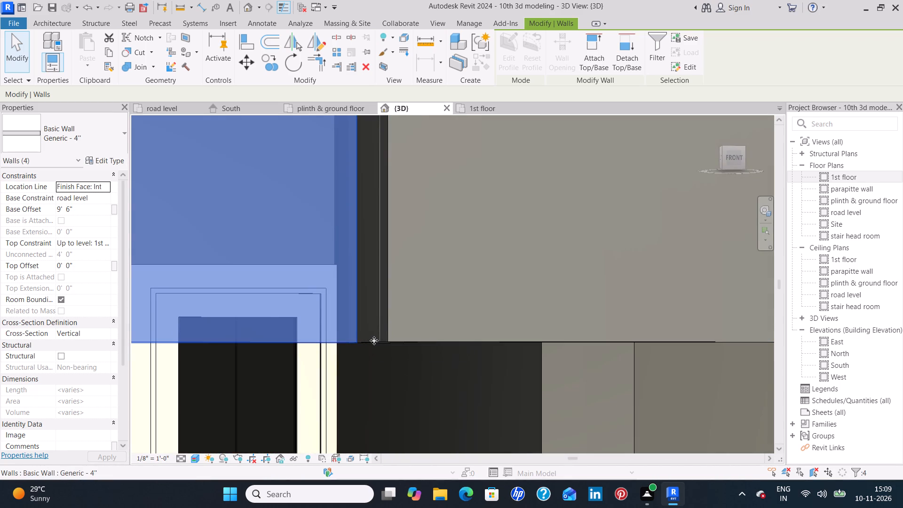
ctrl+click(388, 331)
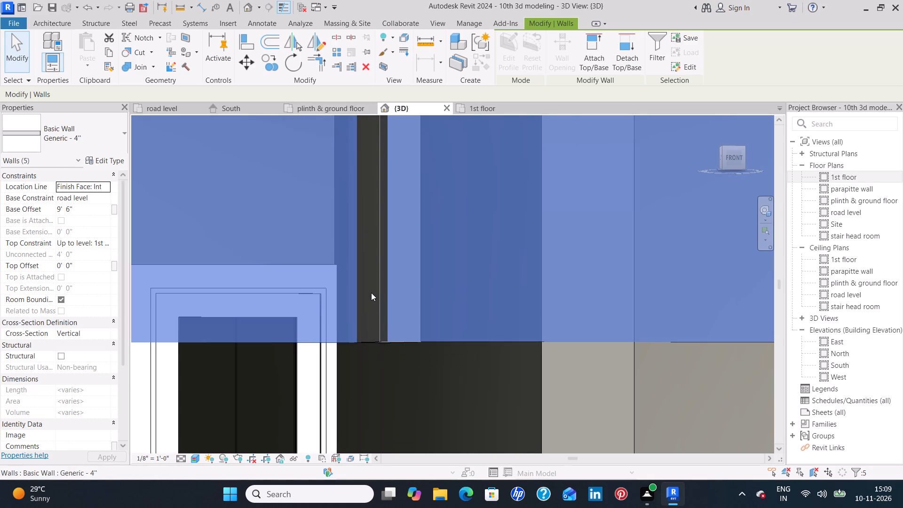
scroll(371, 293, up, 8)
ctrl+drag(368, 305, 388, 318)
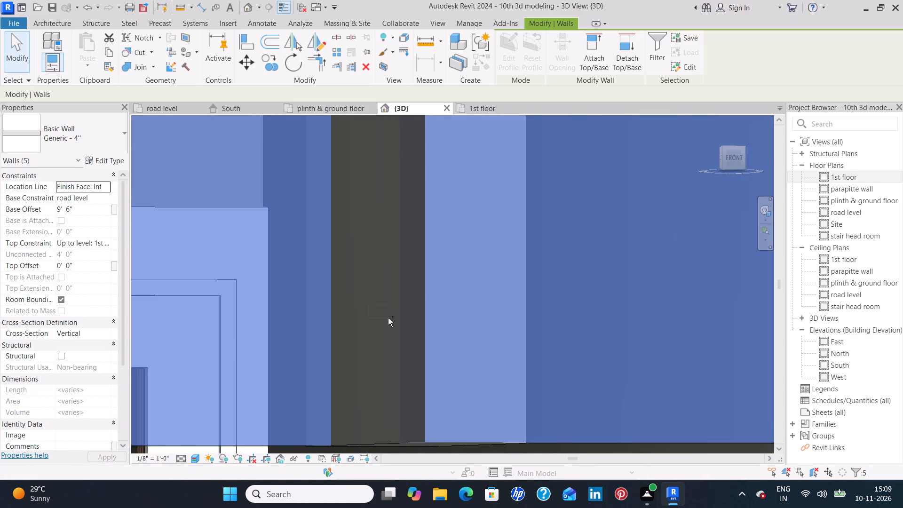
ctrl+drag(388, 318, 405, 317)
ctrl+drag(405, 317, 398, 318)
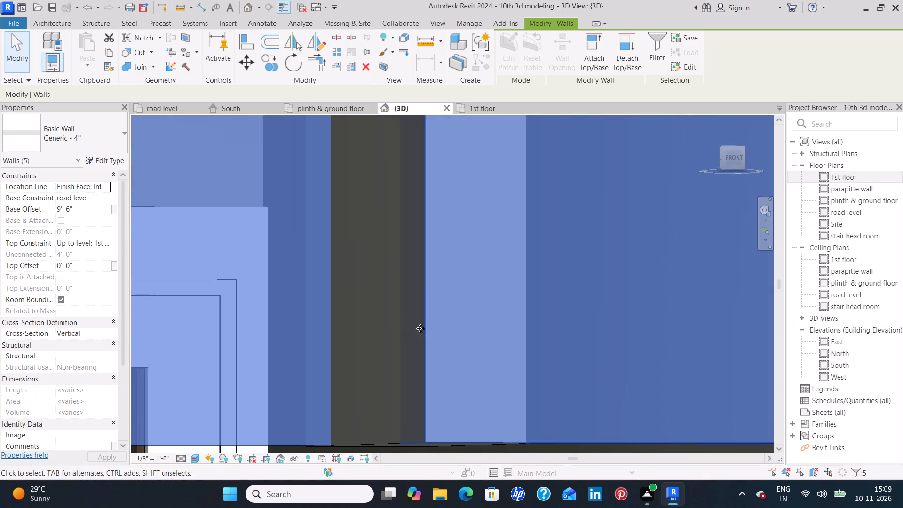
ctrl+click(380, 441)
middle_drag(383, 430, 369, 326)
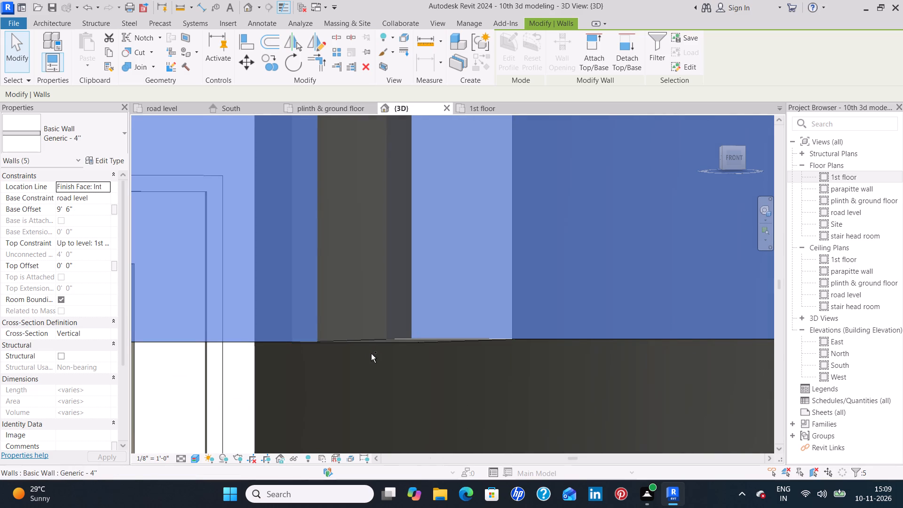
scroll(368, 335, up, 4)
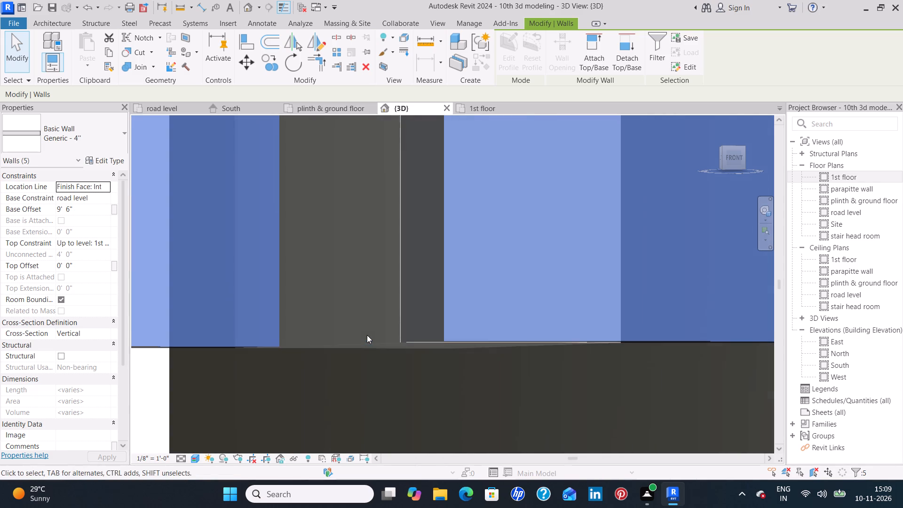
scroll(367, 335, up, 3)
ctrl+click(372, 358)
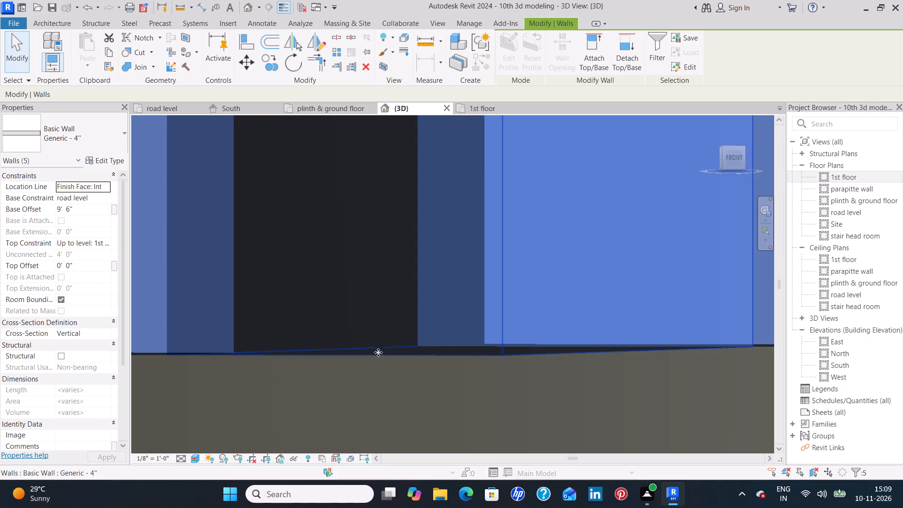
scroll(379, 338, down, 20)
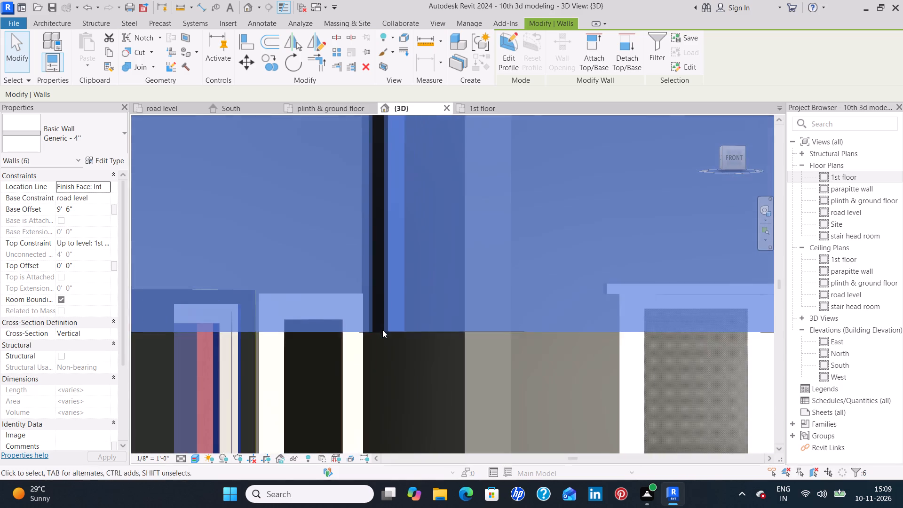
scroll(382, 330, down, 9)
middle_drag(529, 307, 507, 305)
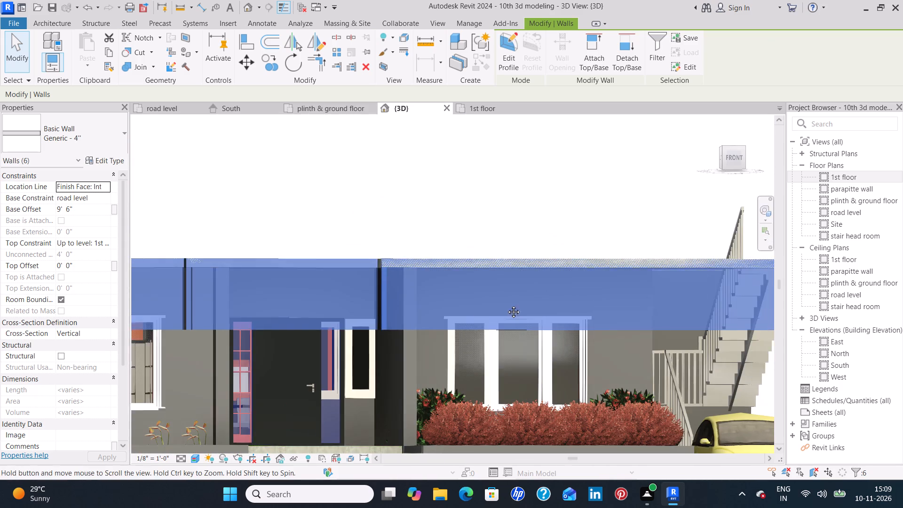
middle_drag(507, 305, 264, 295)
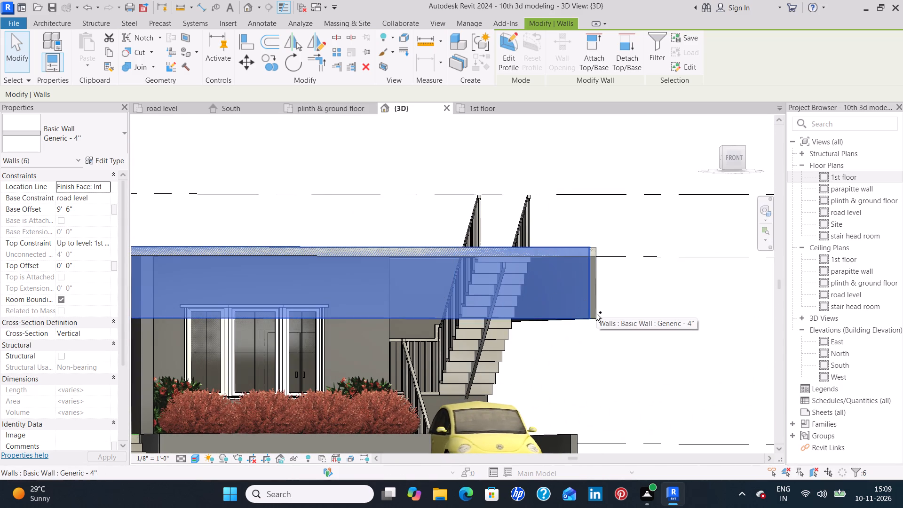
ctrl+click(596, 314)
scroll(596, 314, down, 1)
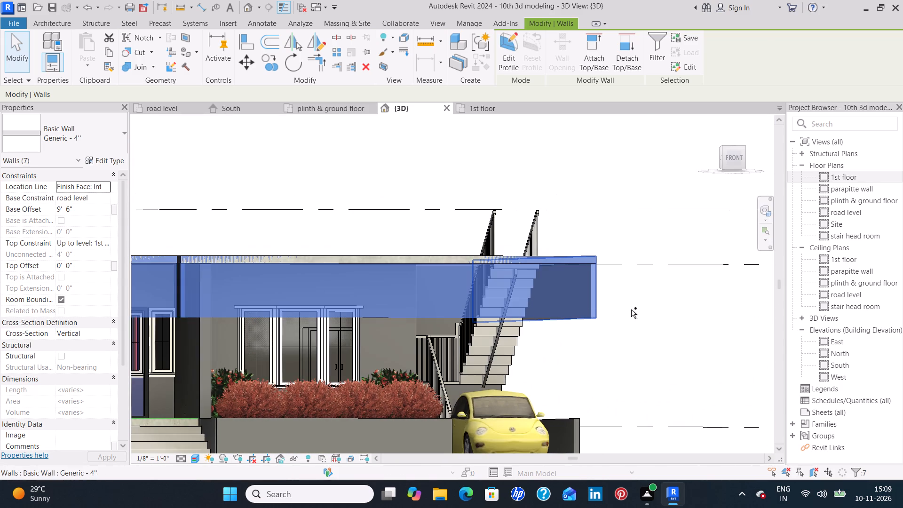
ctrl+middle_drag(631, 310, 420, 320)
scroll(429, 318, up, 1)
shift+middle_drag(674, 317, 592, 336)
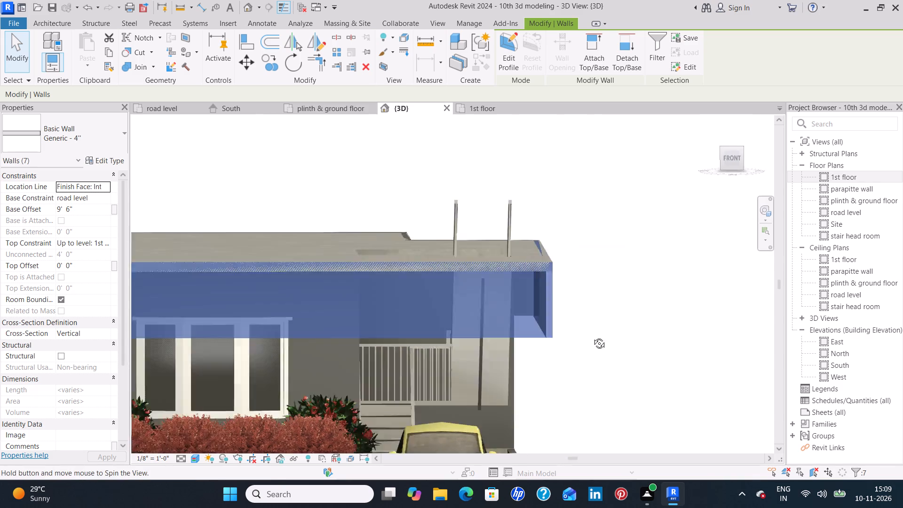
shift+middle_drag(592, 336, 431, 317)
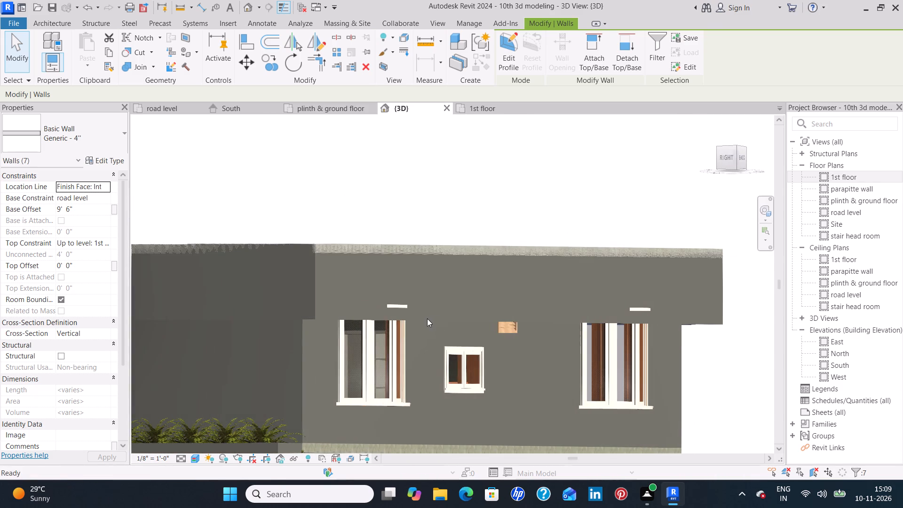
ctrl+click(436, 321)
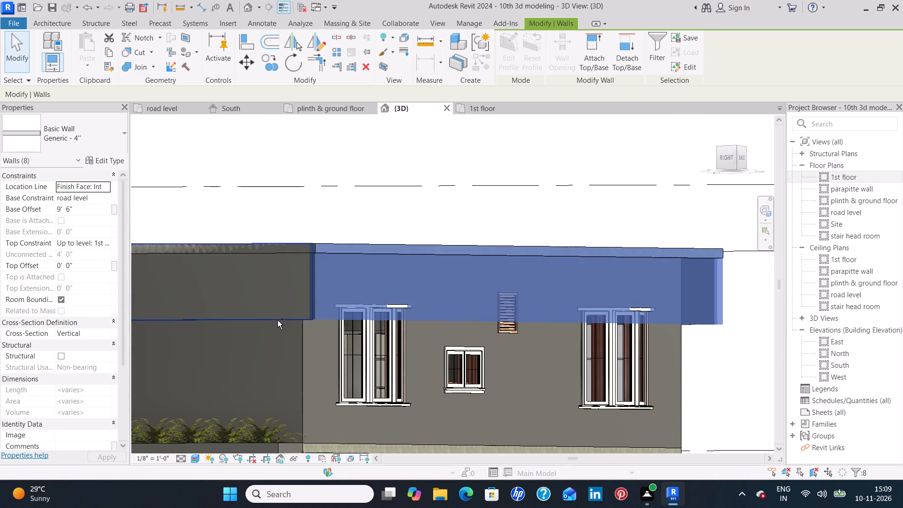
ctrl+click(277, 320)
middle_drag(227, 334, 392, 324)
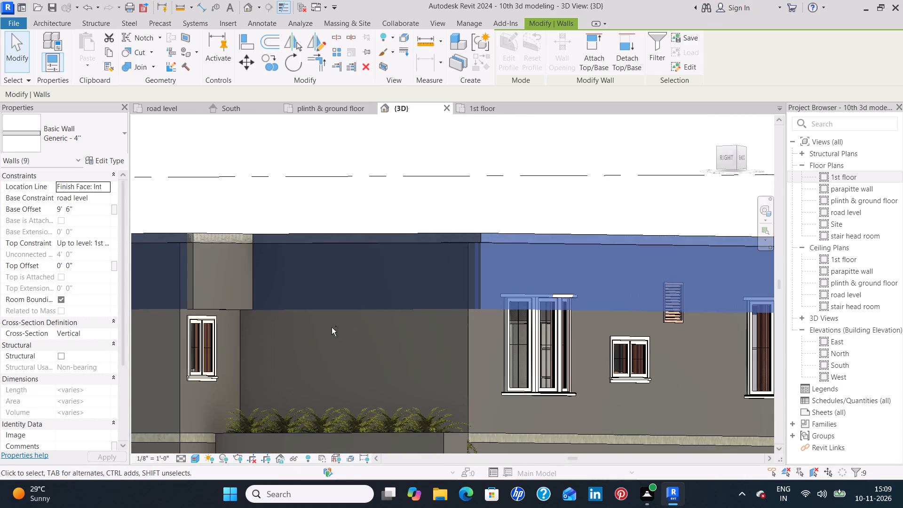
ctrl+click(237, 310)
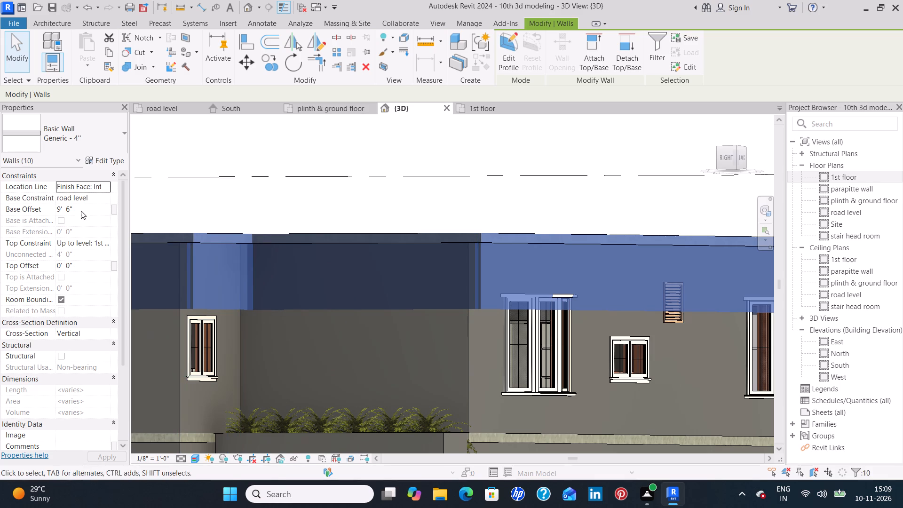
click(84, 211)
key(BackSpace)
text(10)
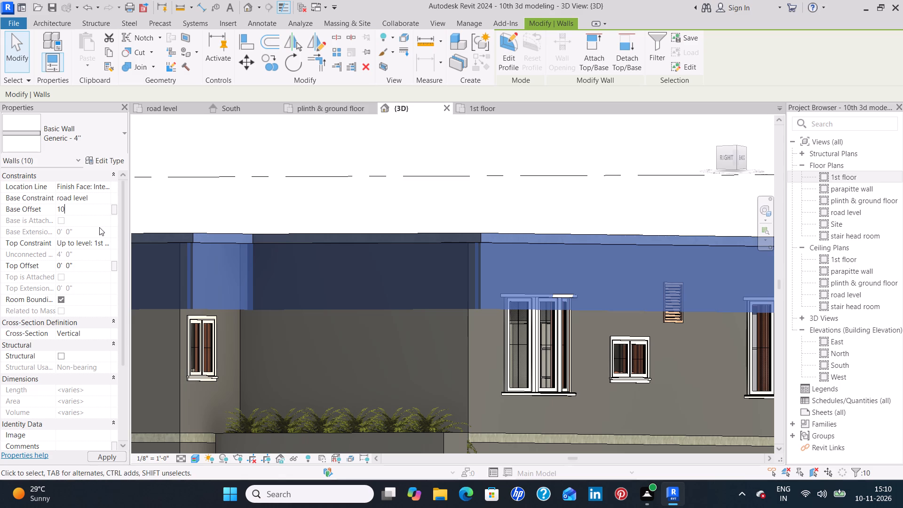
key(apostrophe)
key(Return)
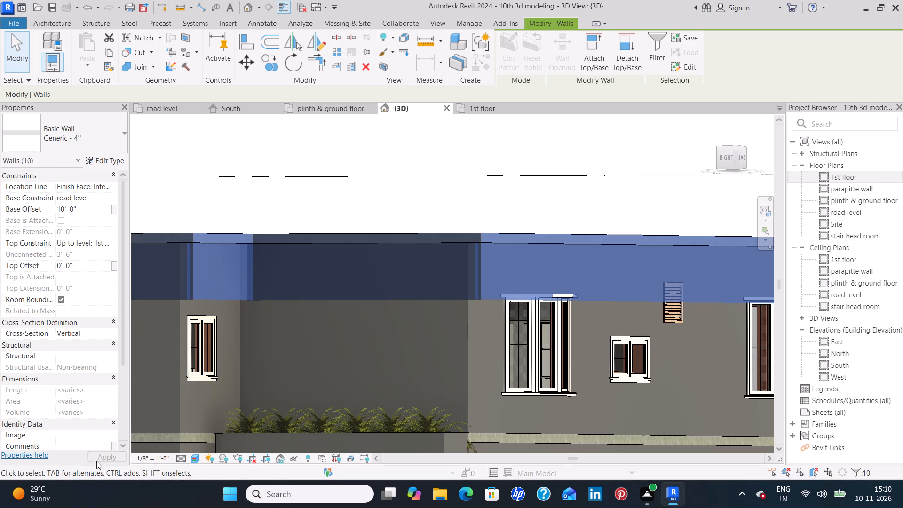
Change the base constraint of the ten outer walls to the plinth & ground floor level.
click(88, 211)
click(102, 198)
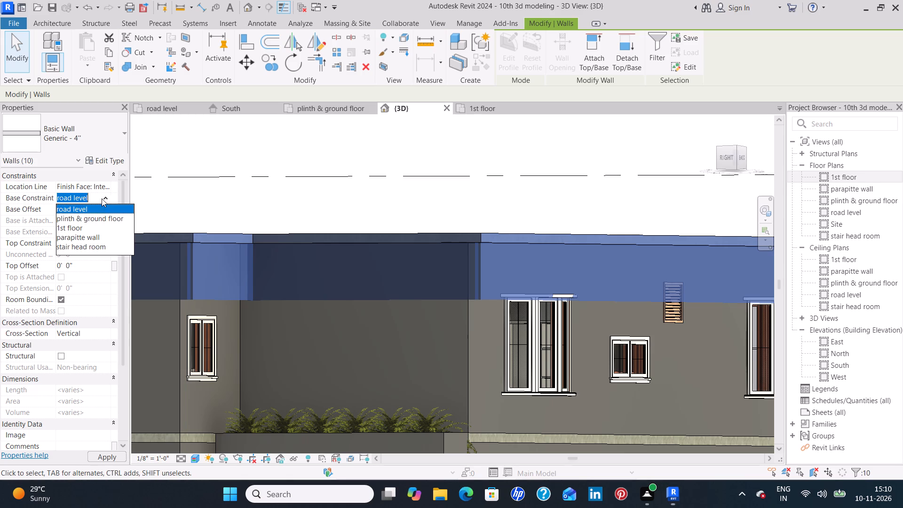
click(91, 216)
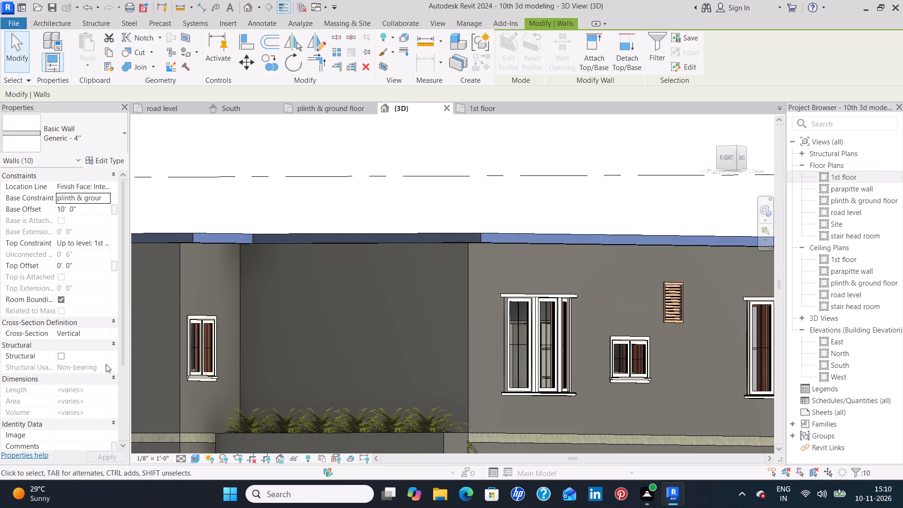
Set the base offset of the ten outer walls to 9' 6" above the plinth & ground floor level.
click(90, 213)
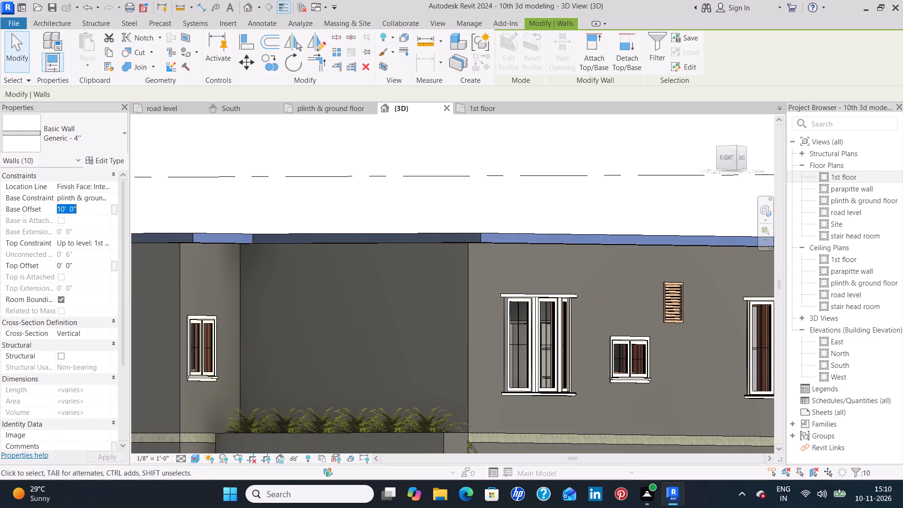
key(BackSpace)
key(BackSpace)
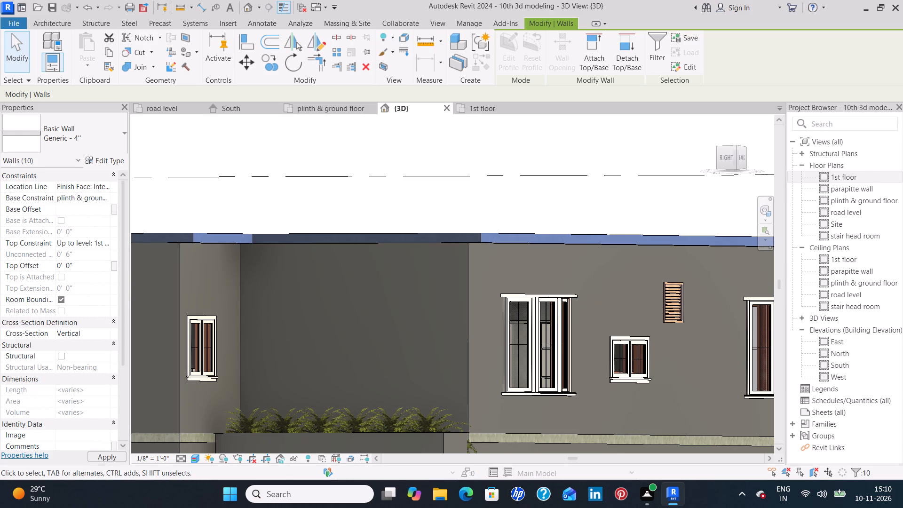
text(9'6)
key(shift+quotedbl)
key(Return)
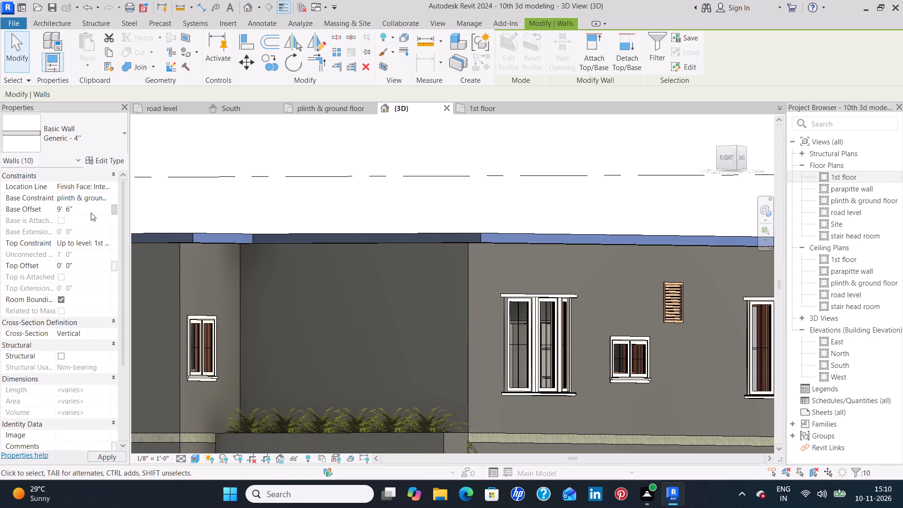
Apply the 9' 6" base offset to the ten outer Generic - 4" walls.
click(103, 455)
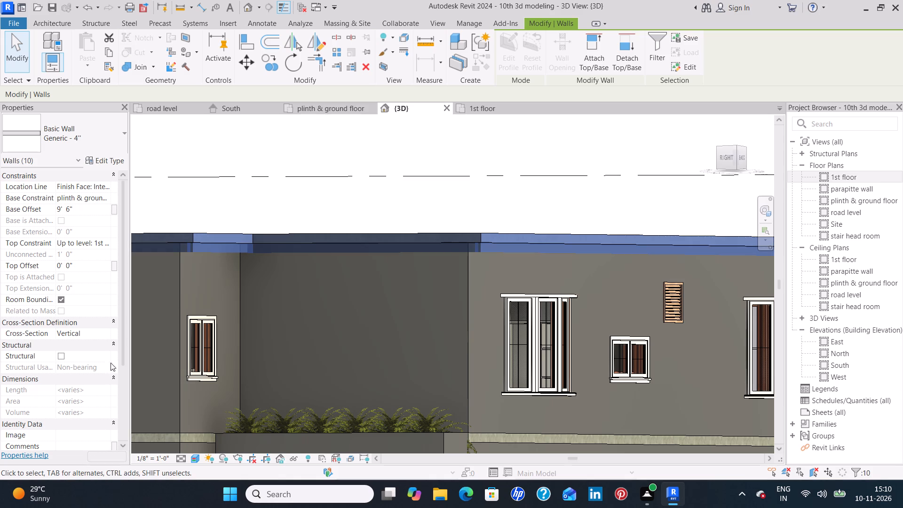
Set the base offset of the ten outer walls to 8' 6" above the plinth & ground floor level.
click(89, 211)
key(BackSpace)
key(8)
text('6")
key(Return)
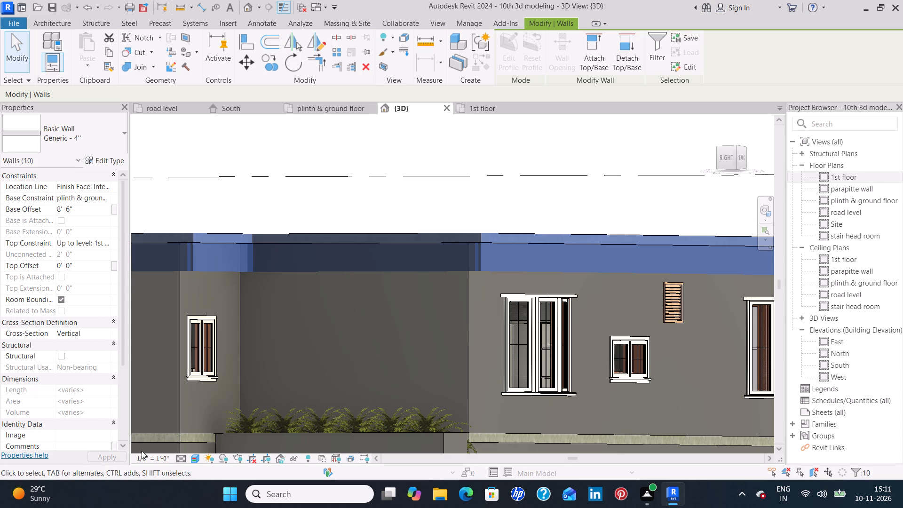
click(334, 359)
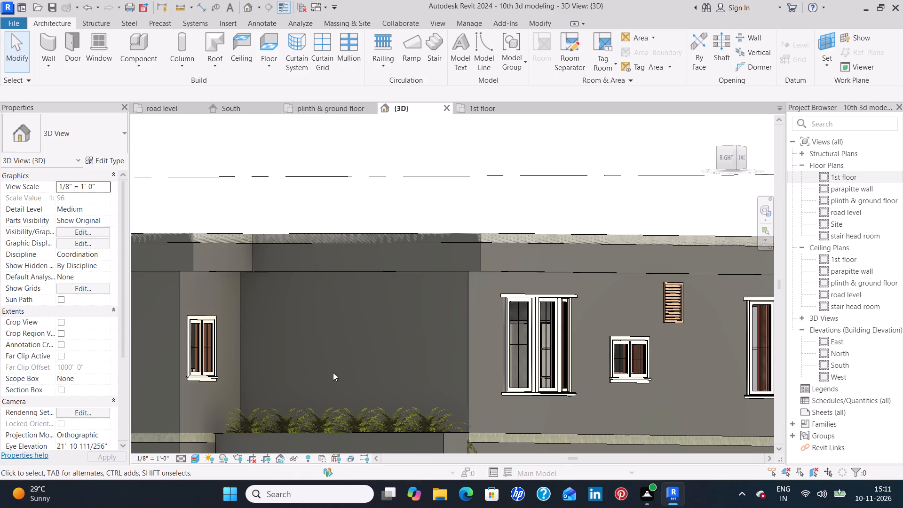
Examine the lowered outer wall band from below and from the side and front of the house.
shift+middle_drag(333, 373, 335, 267)
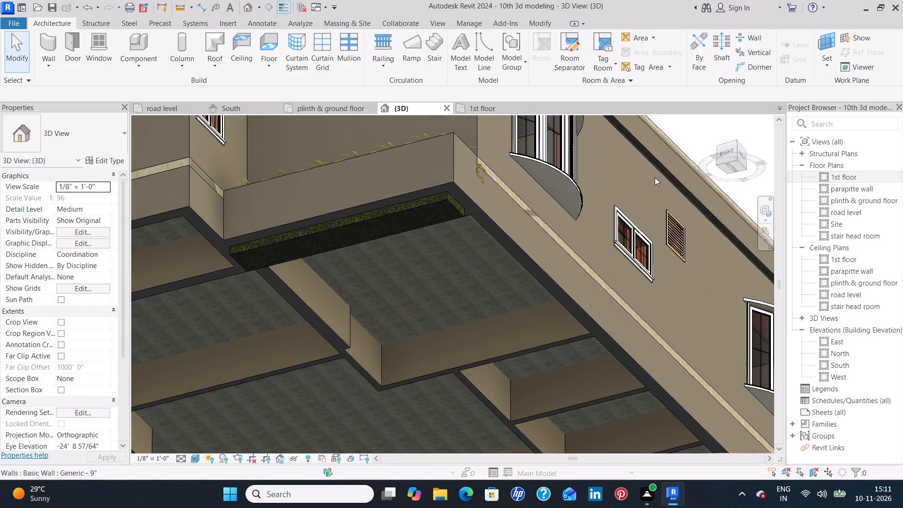
middle_drag(646, 178, 529, 292)
scroll(523, 297, up, 4)
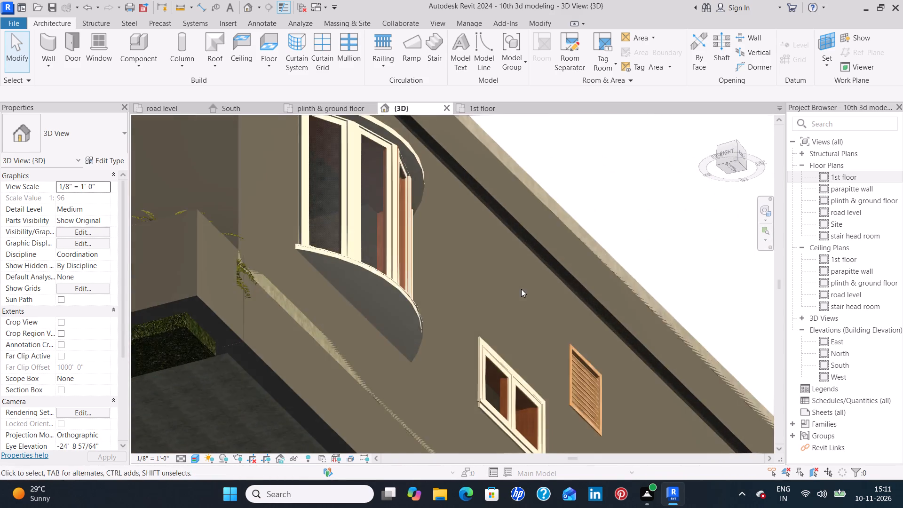
scroll(521, 289, up, 4)
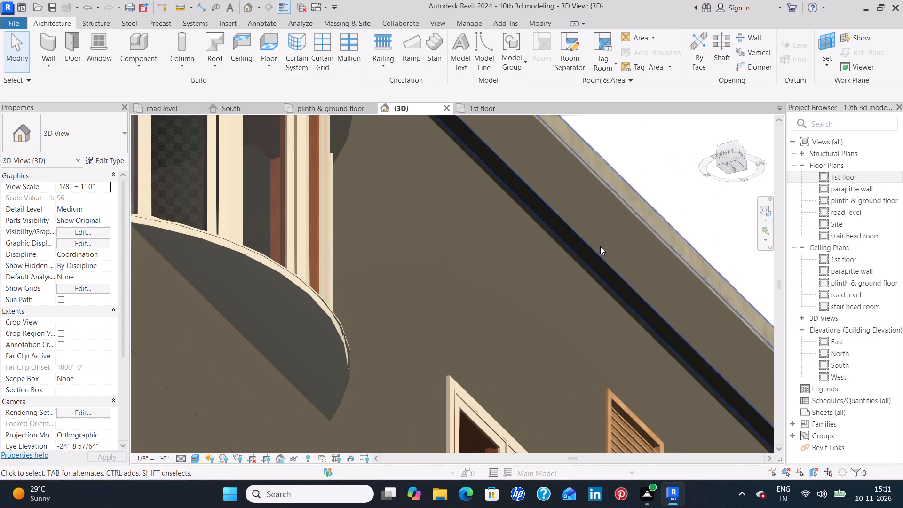
scroll(590, 254, down, 10)
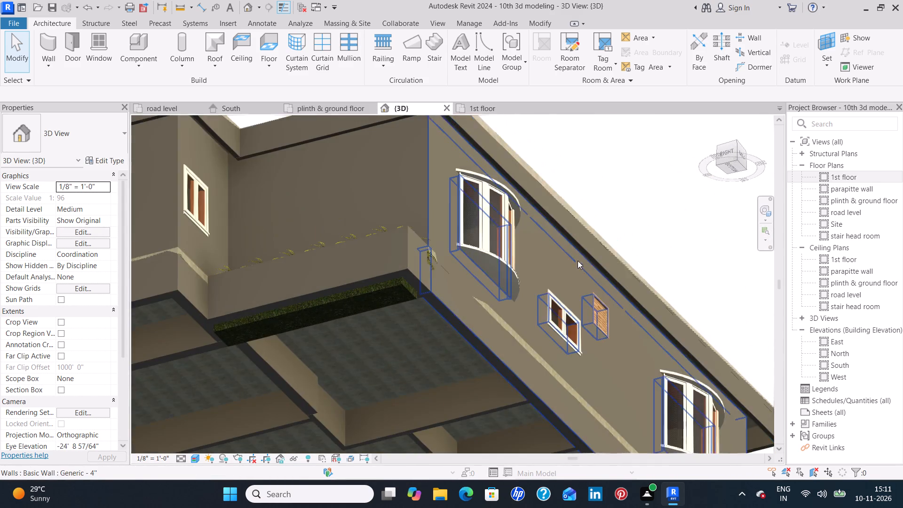
scroll(578, 261, down, 2)
shift+middle_drag(328, 228, 453, 240)
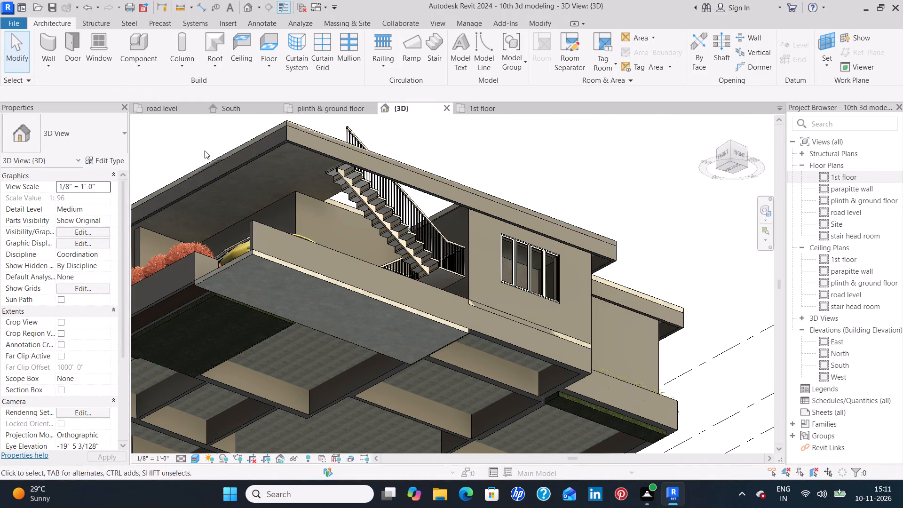
shift+middle_drag(244, 188, 266, 201)
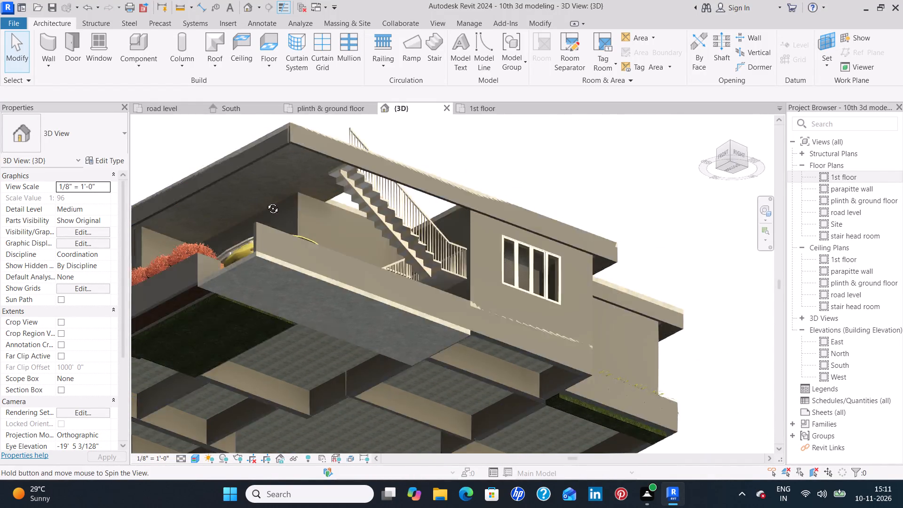
shift+middle_drag(266, 201, 338, 238)
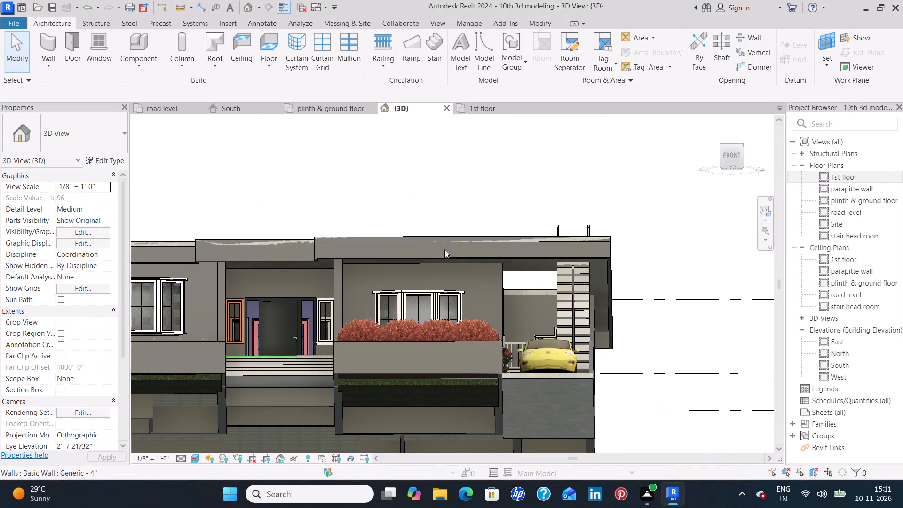
Examine the roof slab from above, including its edges, a rear corner and how the outer walls meet it.
shift+middle_drag(444, 214, 416, 325)
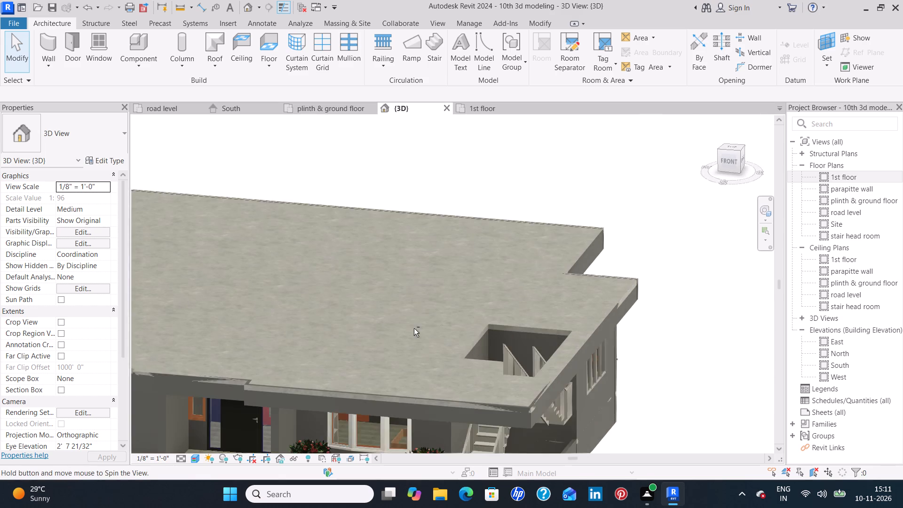
middle_drag(404, 270, 388, 331)
scroll(366, 341, down, 3)
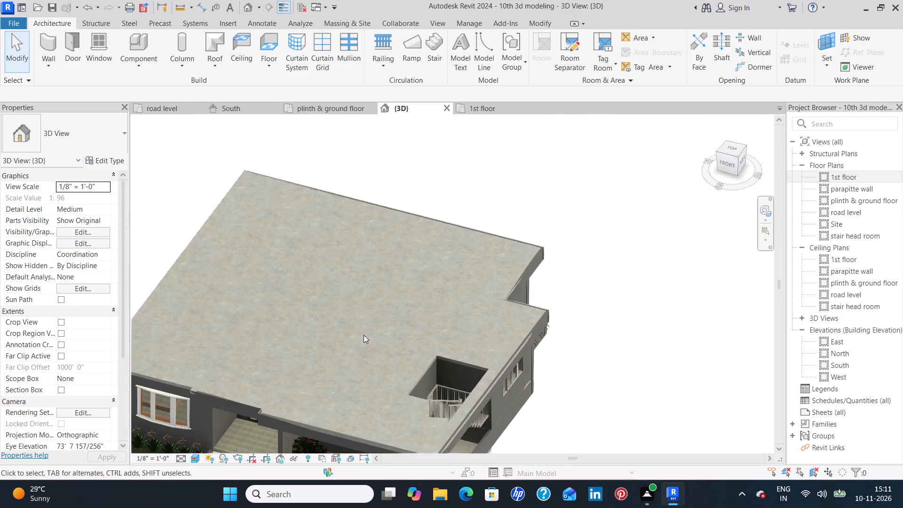
shift+middle_drag(382, 288, 367, 316)
shift+scroll(382, 288, down, 1)
shift+middle_drag(347, 330, 280, 346)
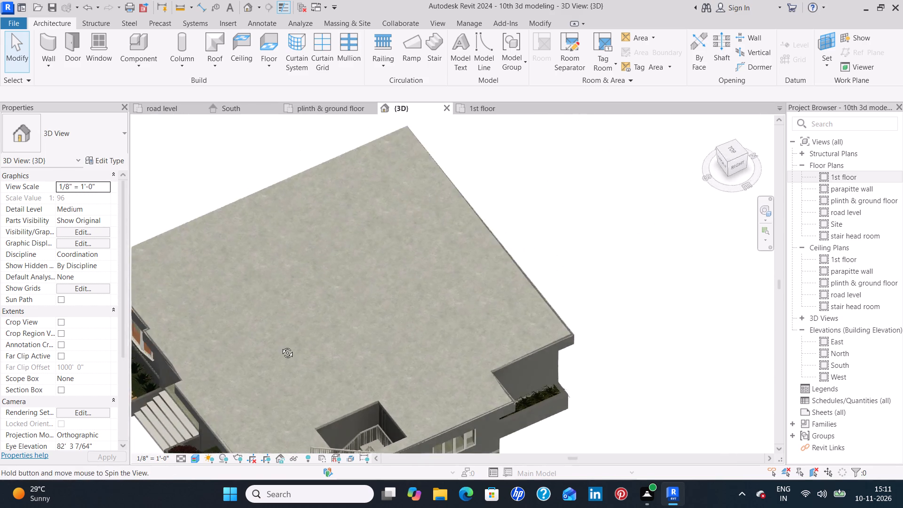
shift+middle_drag(280, 346, 239, 343)
middle_drag(410, 265, 403, 298)
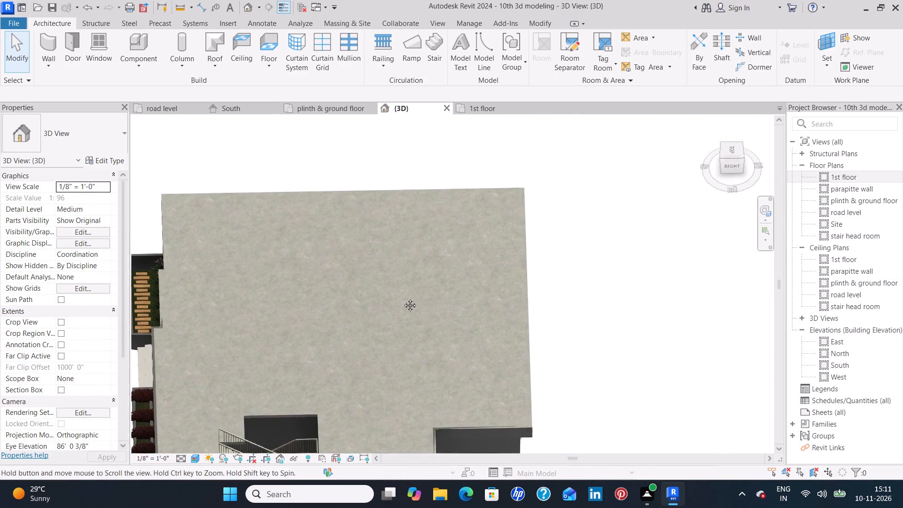
middle_drag(403, 298, 397, 310)
shift+middle_drag(380, 324, 535, 295)
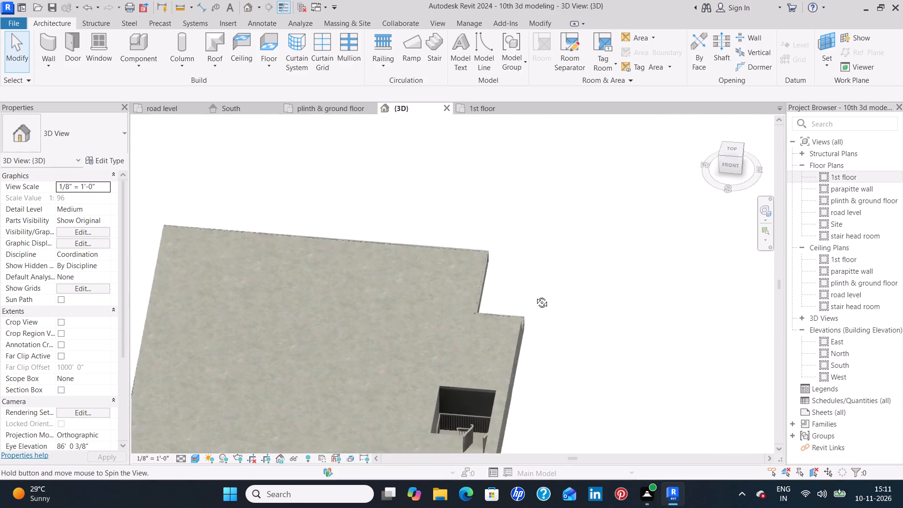
shift+middle_drag(535, 295, 537, 292)
middle_drag(325, 310, 374, 346)
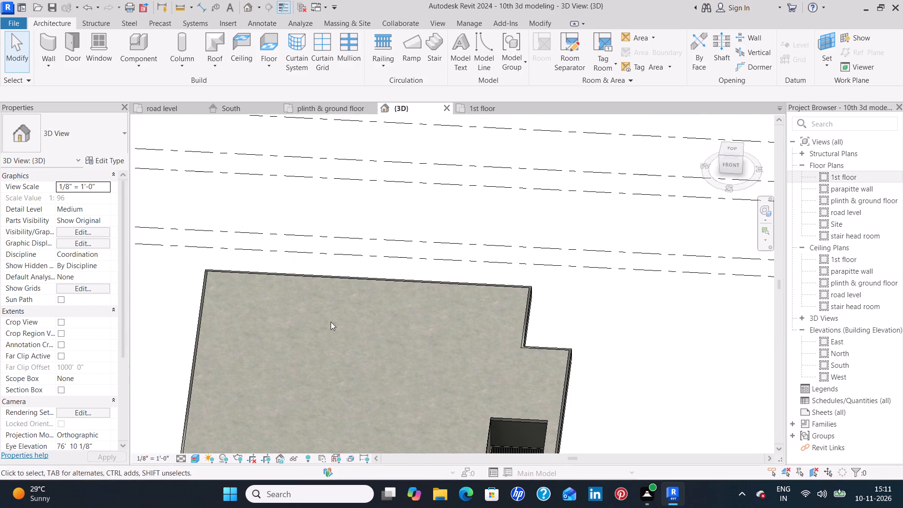
scroll(207, 275, up, 18)
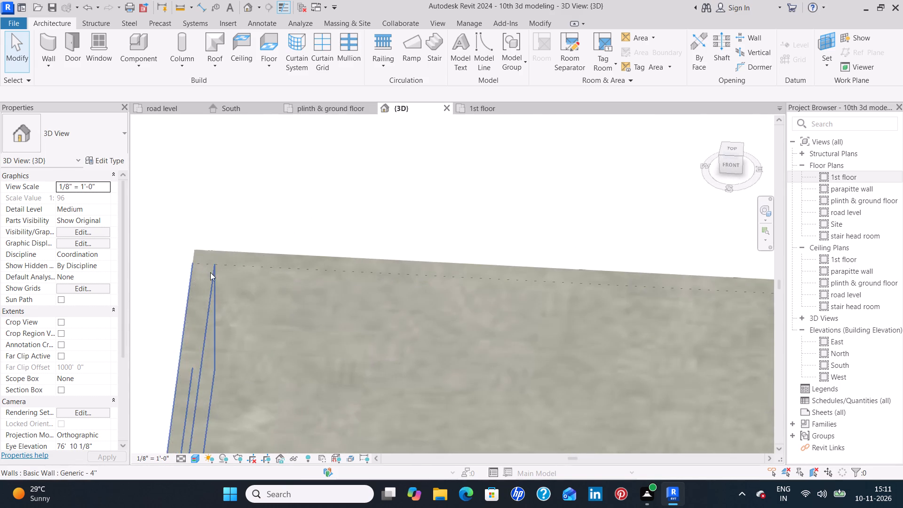
scroll(210, 272, up, 3)
scroll(316, 268, down, 16)
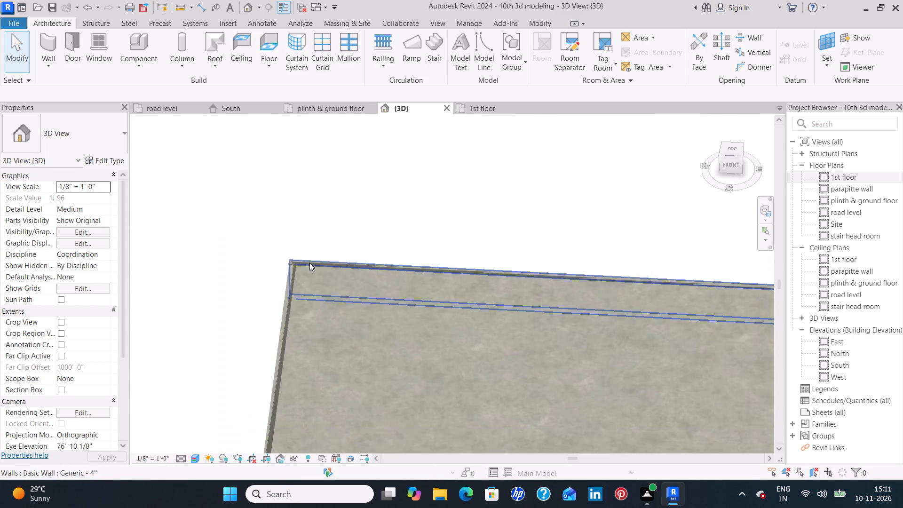
scroll(309, 262, down, 10)
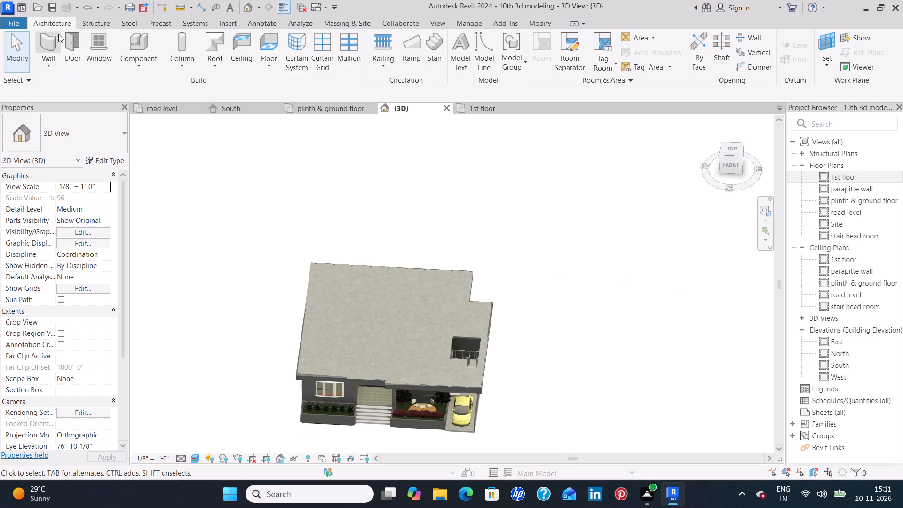
Set up a Generic - 9" wall in the 1st floor plan with its top constraint up to the parapitte wall level.
click(53, 40)
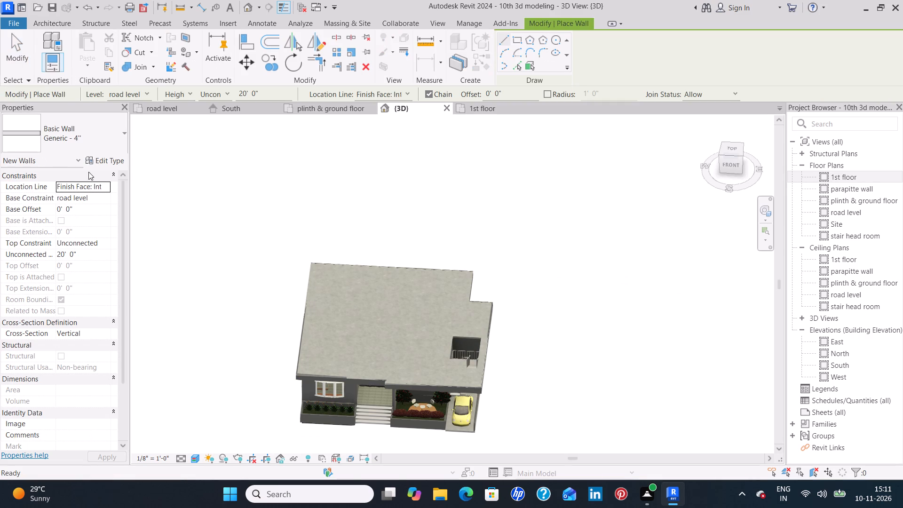
click(103, 144)
scroll(62, 261, down, 3)
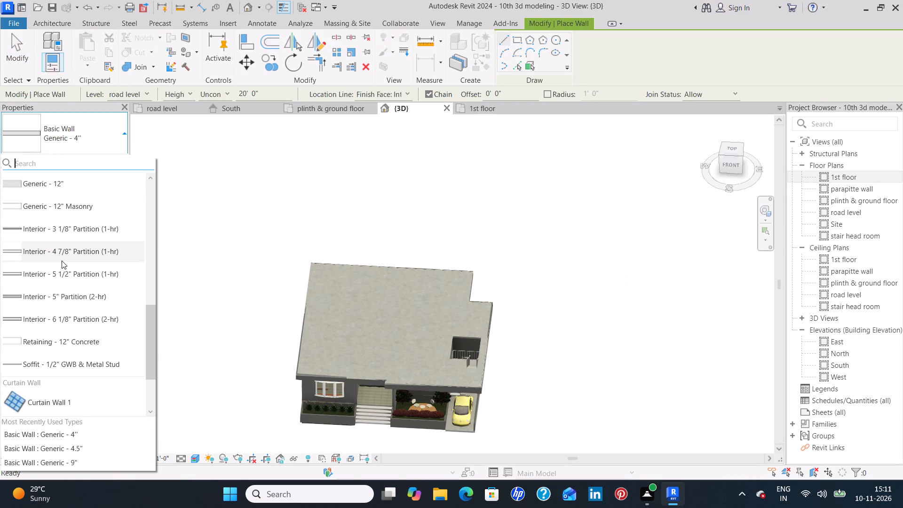
scroll(62, 261, up, 2)
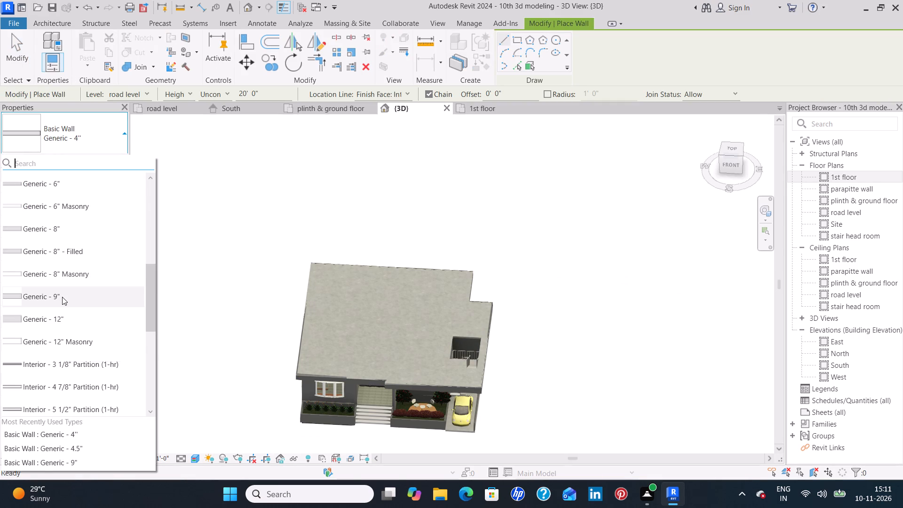
click(62, 297)
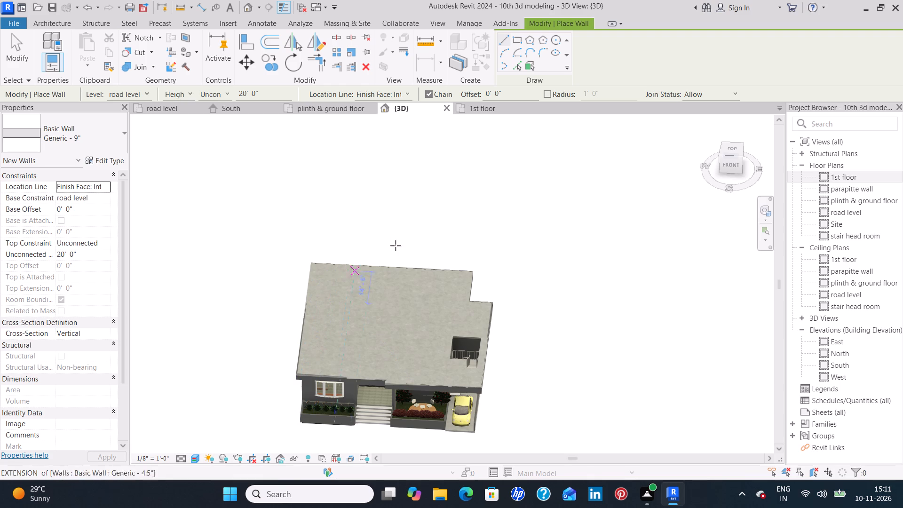
click(483, 109)
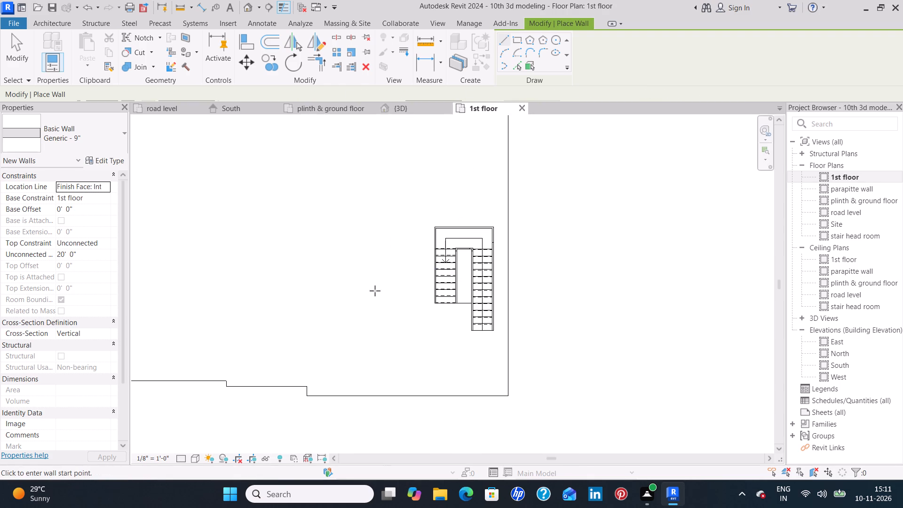
scroll(268, 253, down, 4)
middle_drag(255, 228, 296, 305)
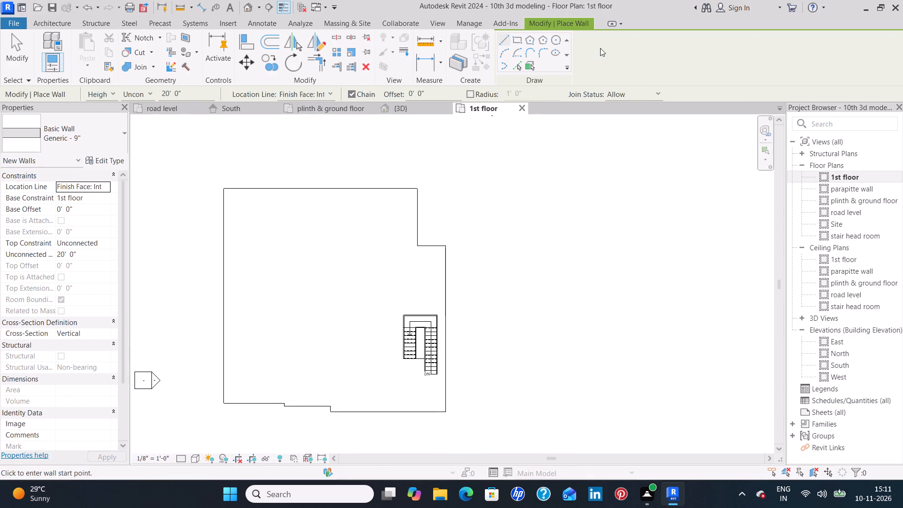
click(223, 189)
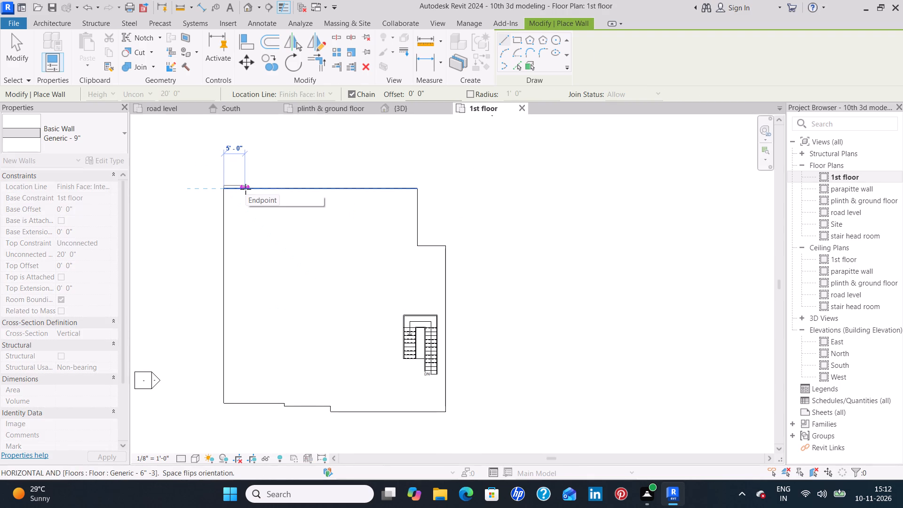
key(Escape)
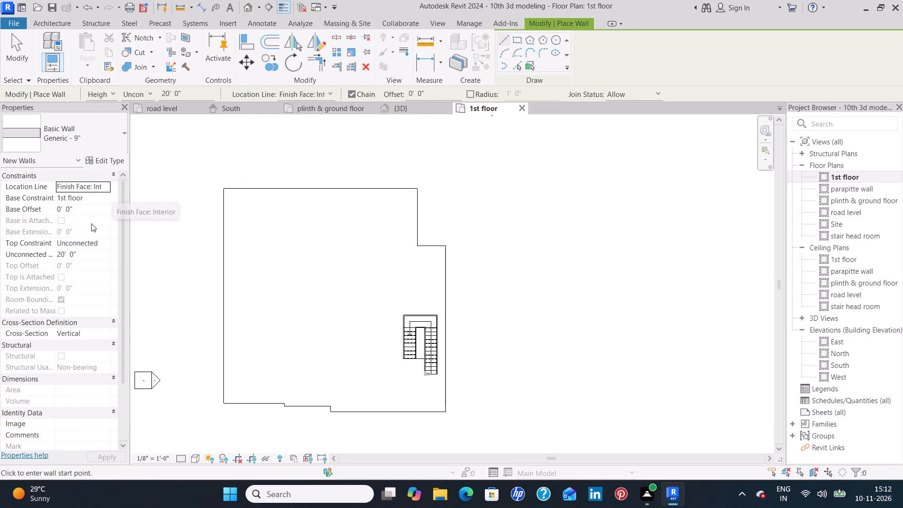
click(104, 243)
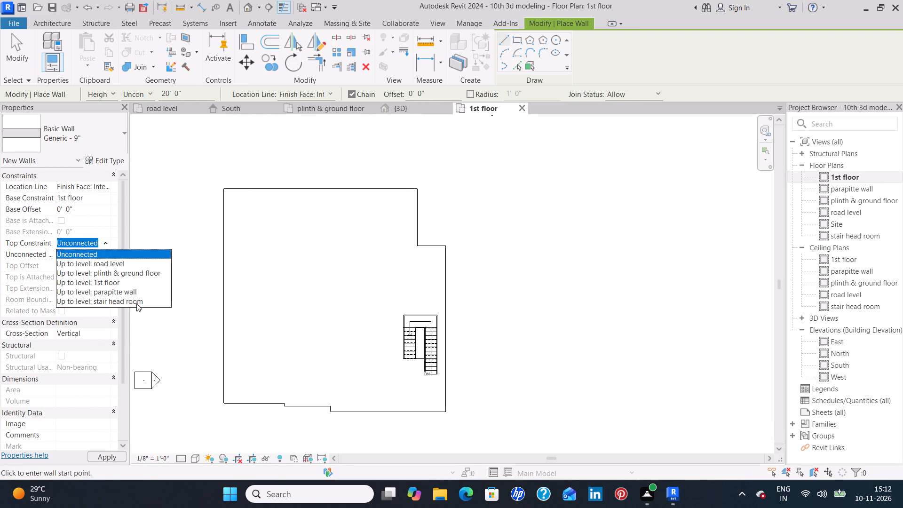
click(134, 291)
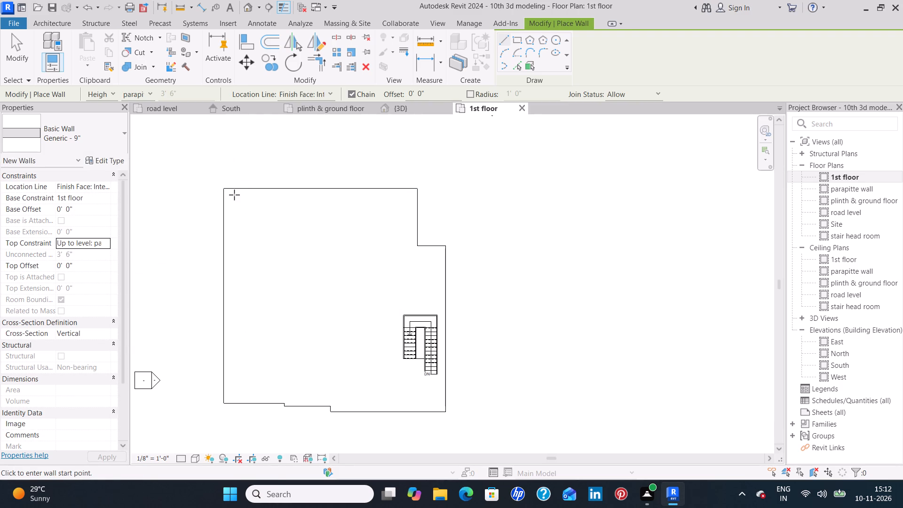
Draw the 9" parapet walls inside the slab edge from the north-west corner clockwise to the westernmost jog on the south edge.
click(224, 188)
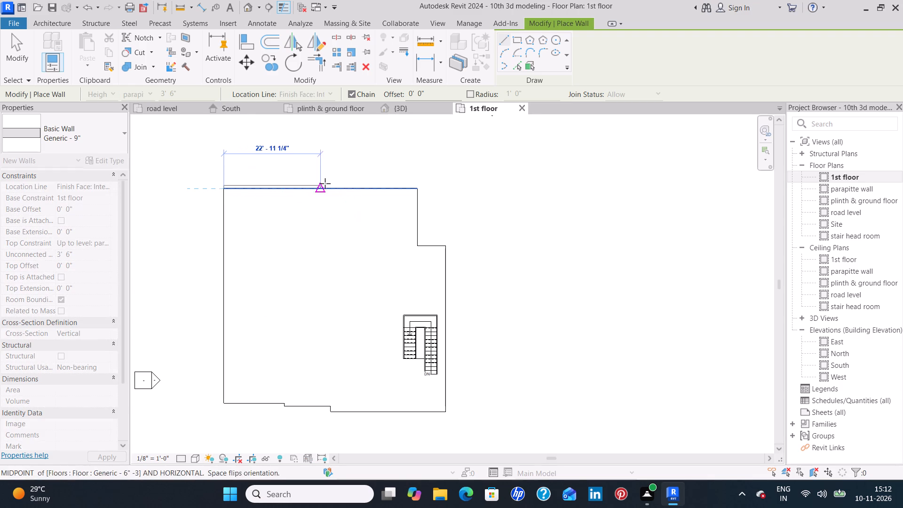
key(space)
drag(414, 189, 416, 193)
click(414, 248)
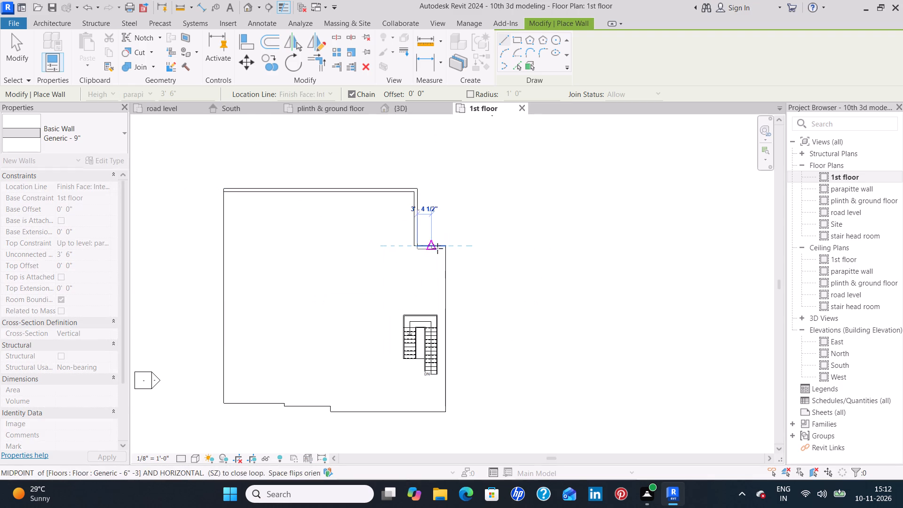
click(442, 247)
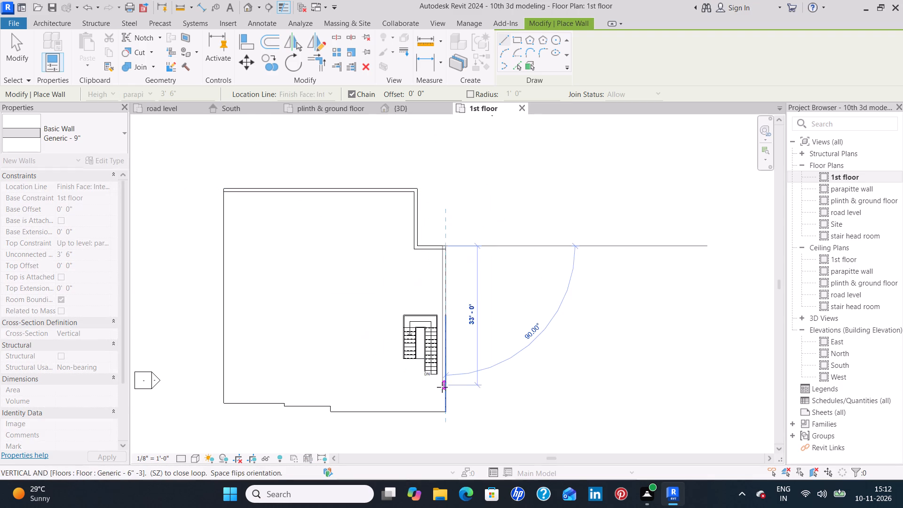
click(446, 410)
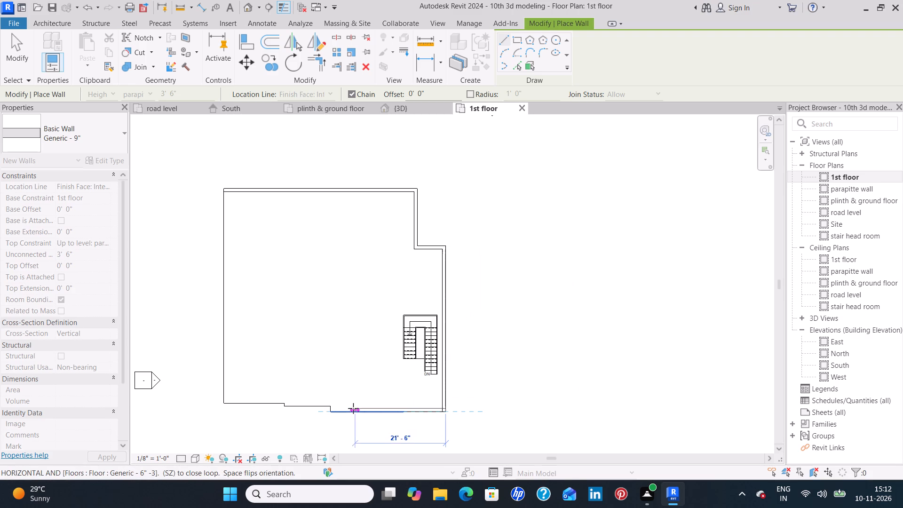
click(332, 413)
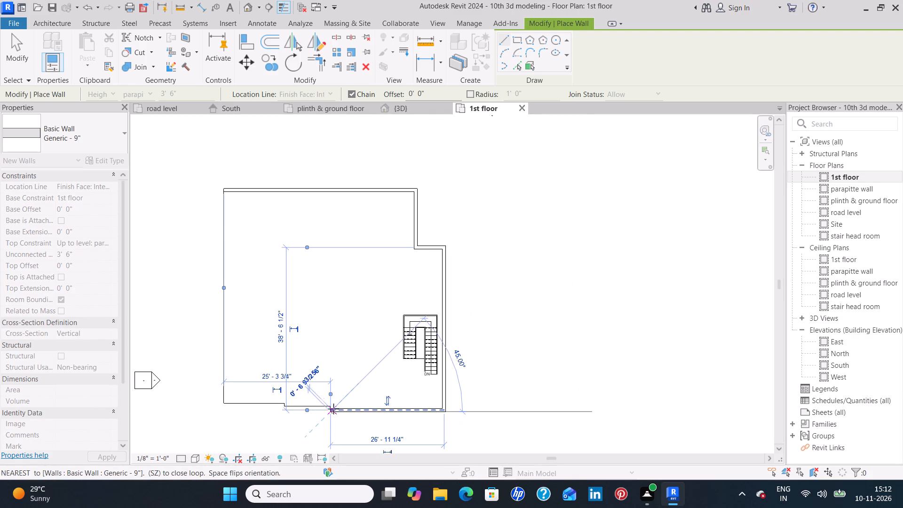
click(331, 407)
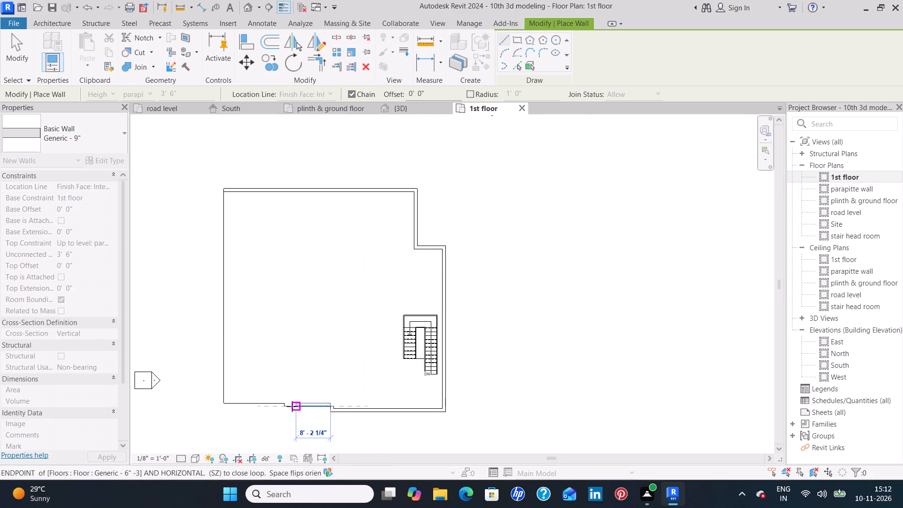
click(285, 408)
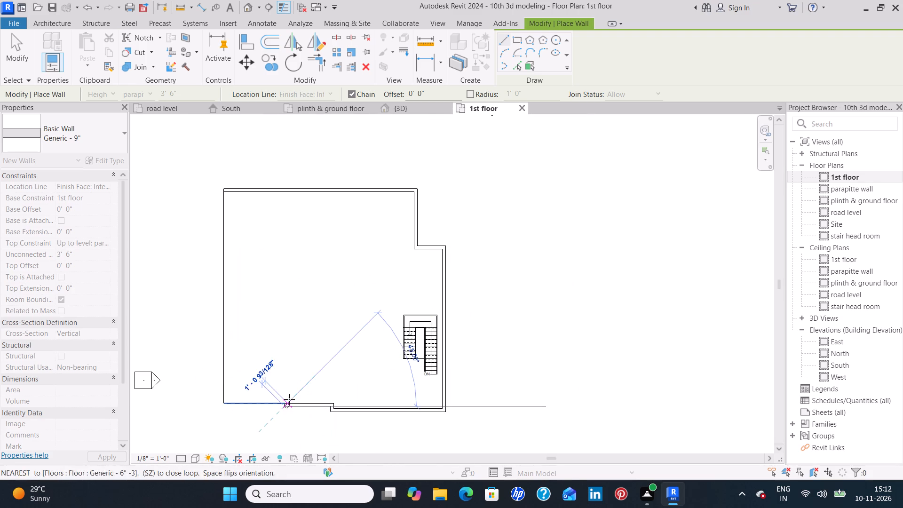
scroll(293, 397, up, 8)
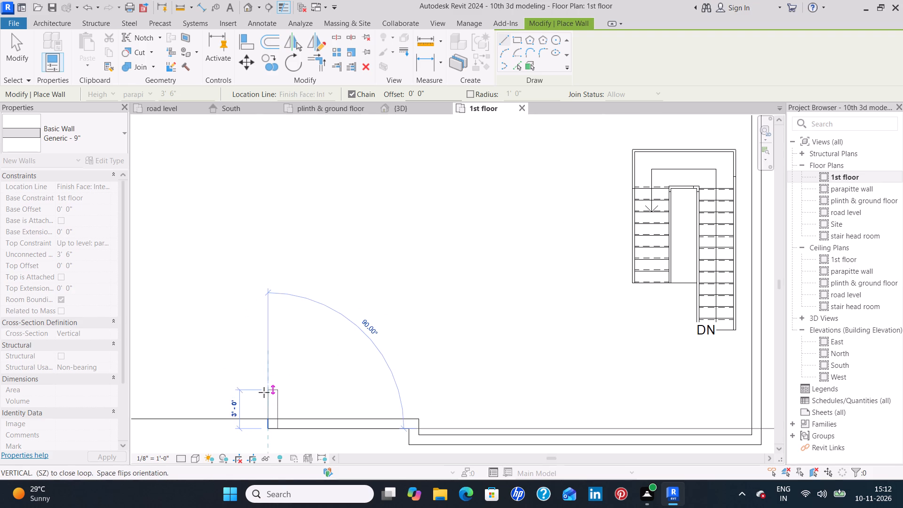
middle_drag(271, 409, 297, 267)
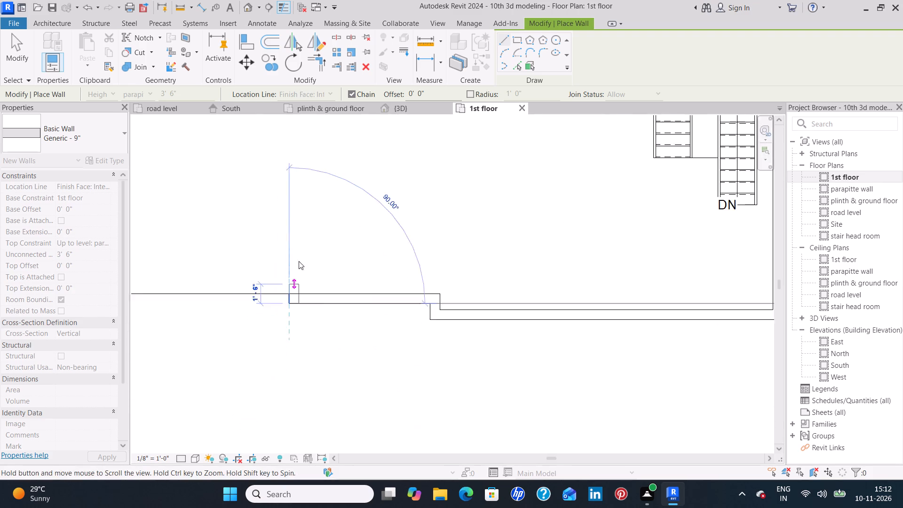
scroll(297, 260, up, 7)
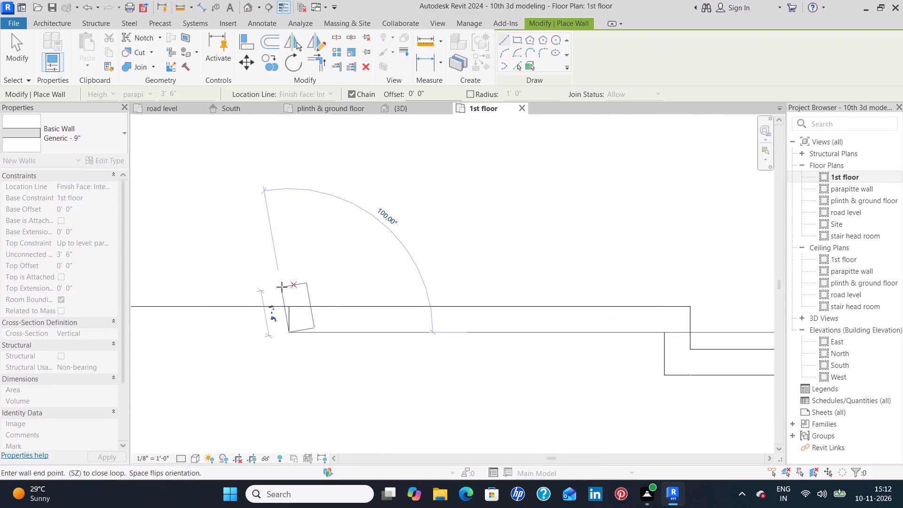
key(Escape)
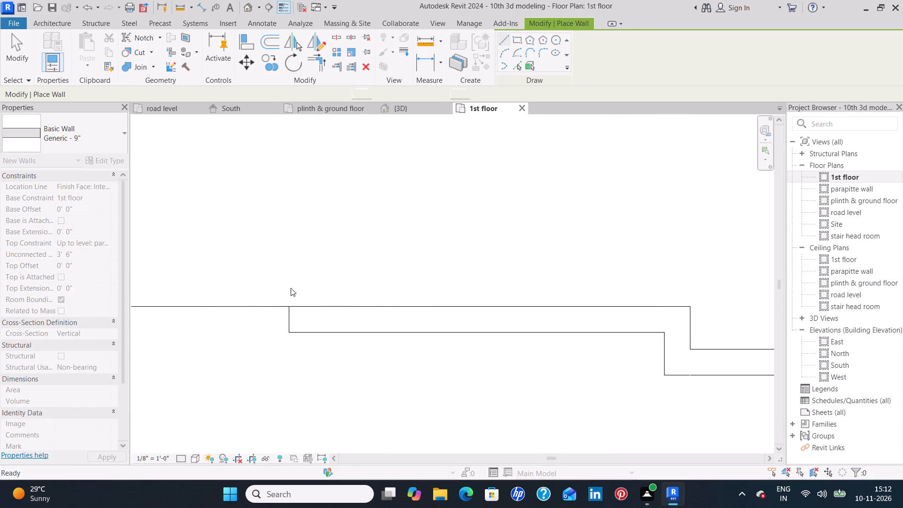
Draw the parapet along the west edge and the south edge's western stretch, about 14' 4 1/2" long, ending at the jog.
scroll(288, 275, down, 4)
middle_drag(265, 242, 403, 280)
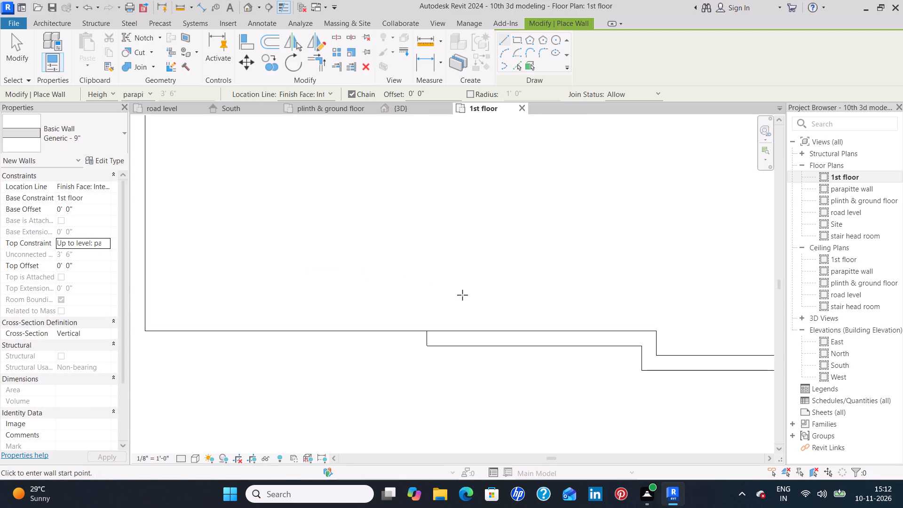
scroll(462, 295, down, 5)
middle_drag(368, 224, 340, 332)
scroll(347, 281, down, 4)
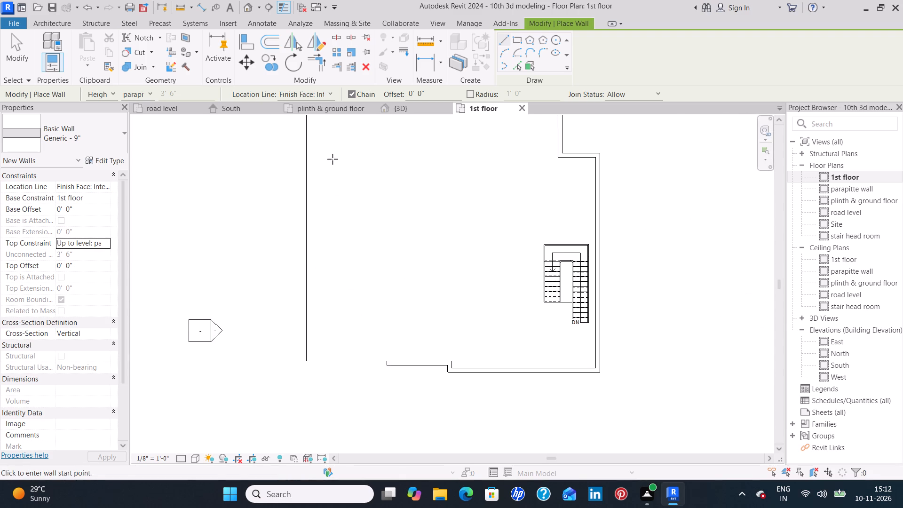
middle_drag(333, 159, 345, 301)
click(321, 227)
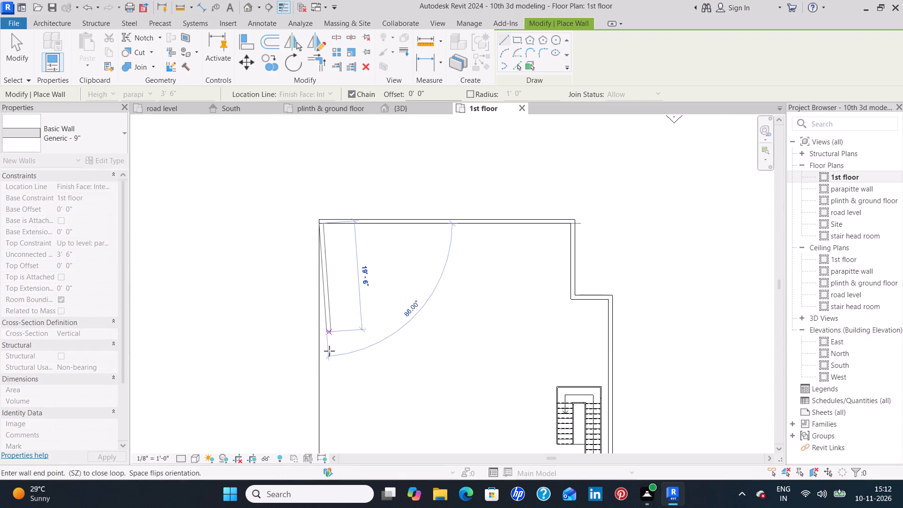
middle_drag(320, 385, 320, 217)
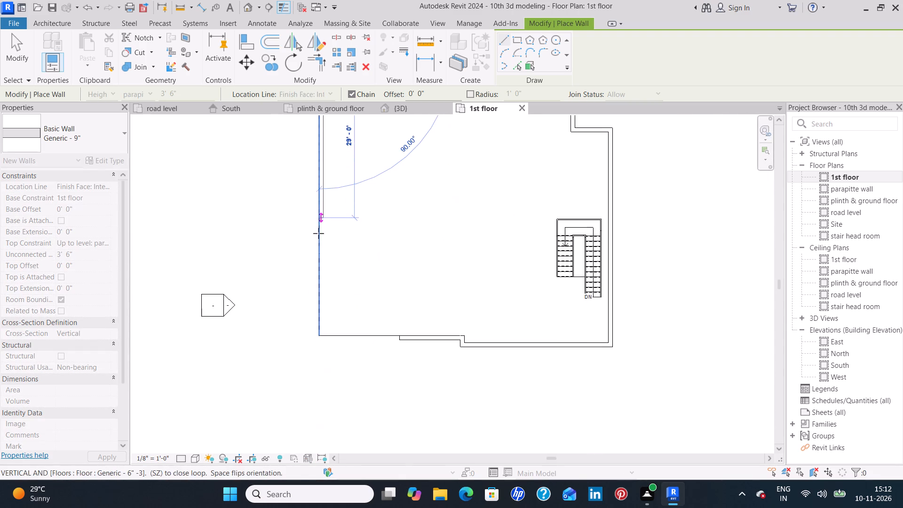
click(322, 334)
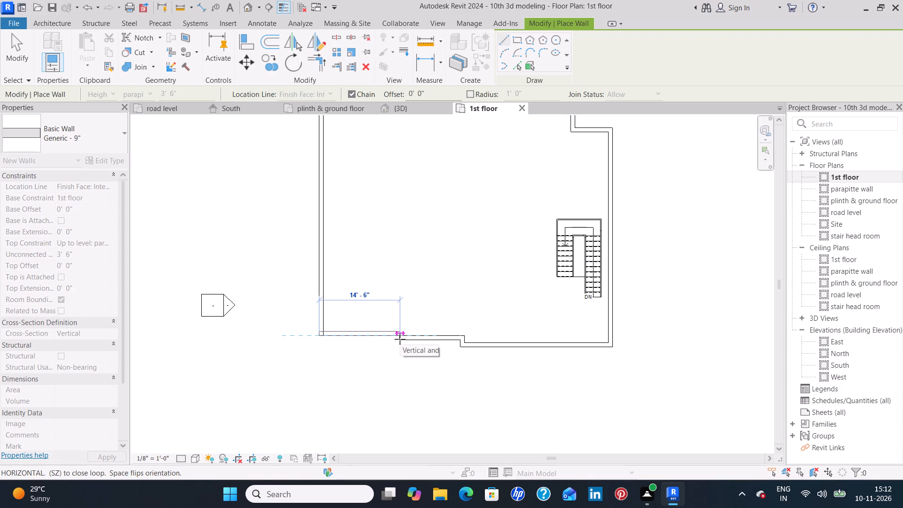
scroll(401, 335, up, 13)
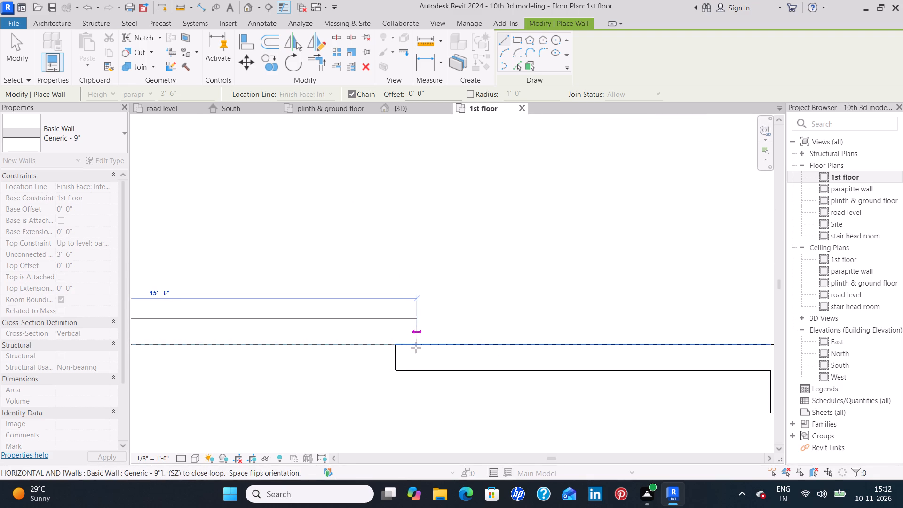
click(396, 349)
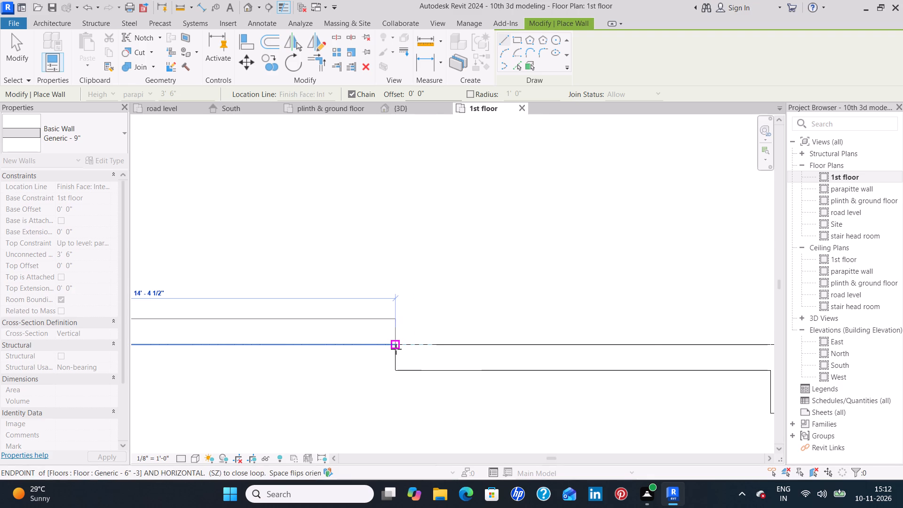
key(Escape)
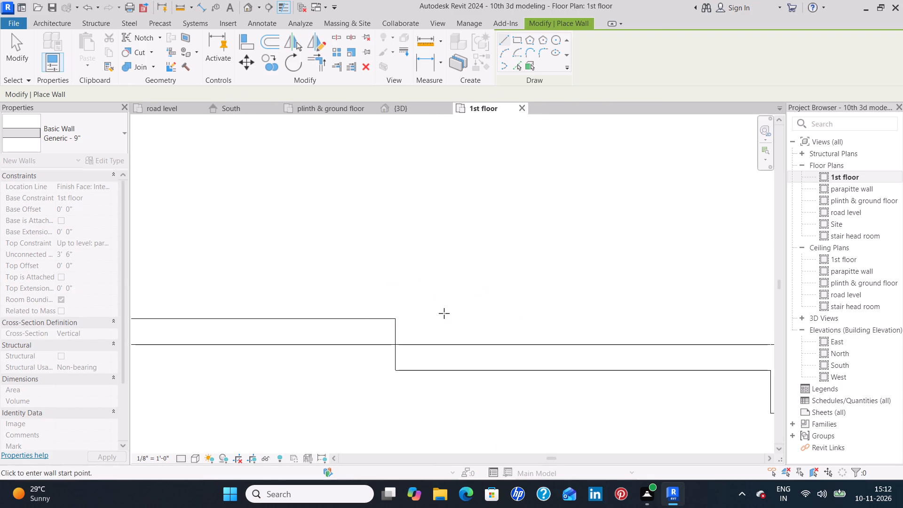
key(Escape)
Nudge the south parapet's western stretch eastward past the slab's westernmost jog until it is 14' 9" long.
scroll(442, 305, down, 10)
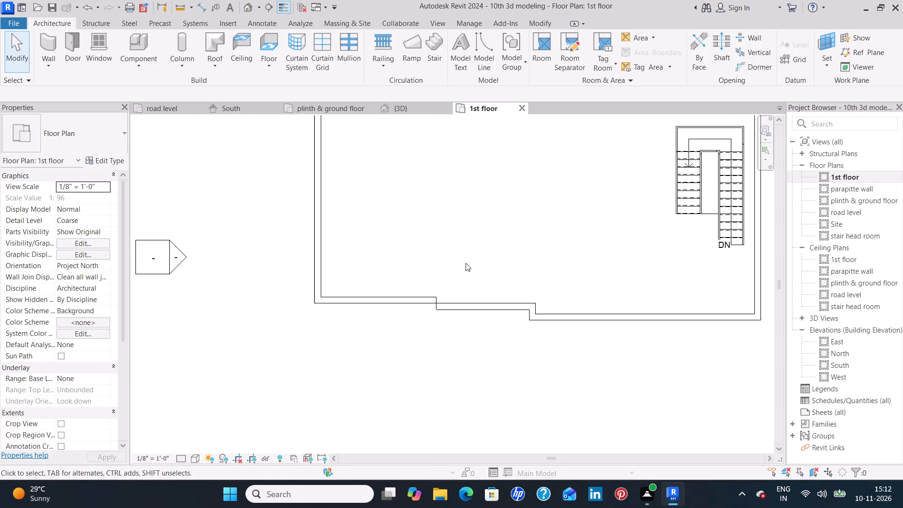
middle_drag(464, 264, 420, 334)
scroll(412, 331, down, 3)
middle_drag(420, 303, 412, 342)
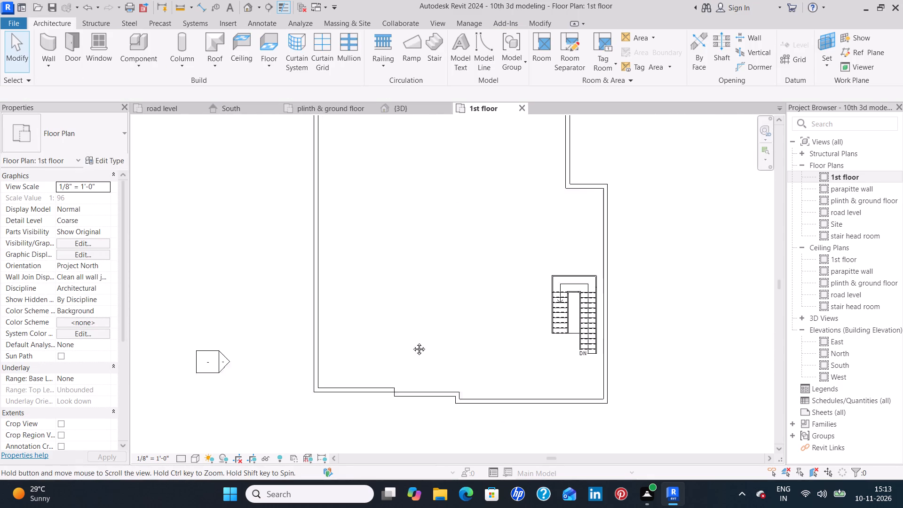
middle_drag(412, 342, 394, 373)
middle_drag(386, 409, 386, 223)
scroll(373, 225, up, 4)
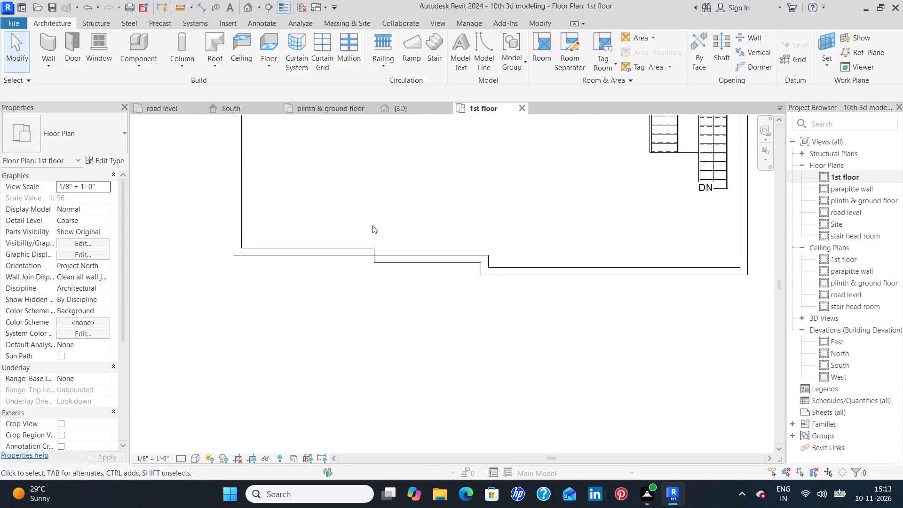
scroll(372, 225, up, 4)
middle_drag(379, 252, 371, 239)
scroll(356, 236, up, 8)
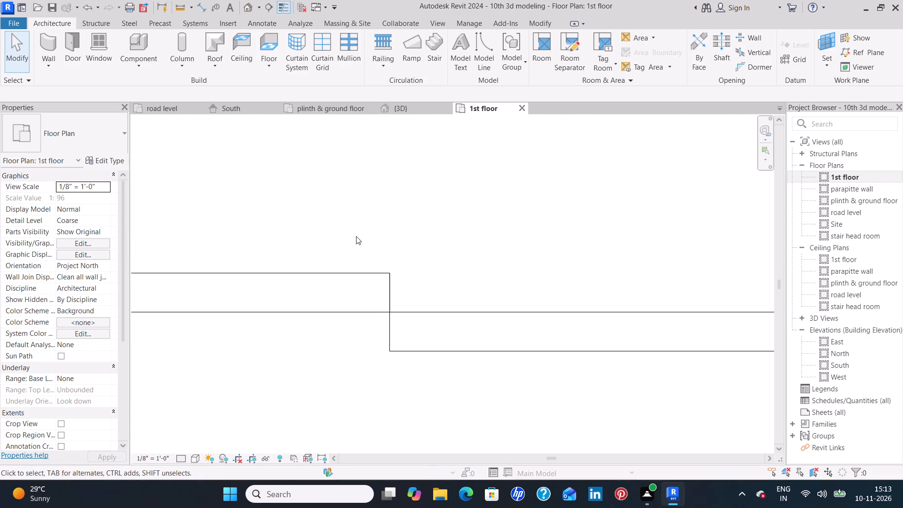
click(389, 296)
scroll(417, 242, up, 1)
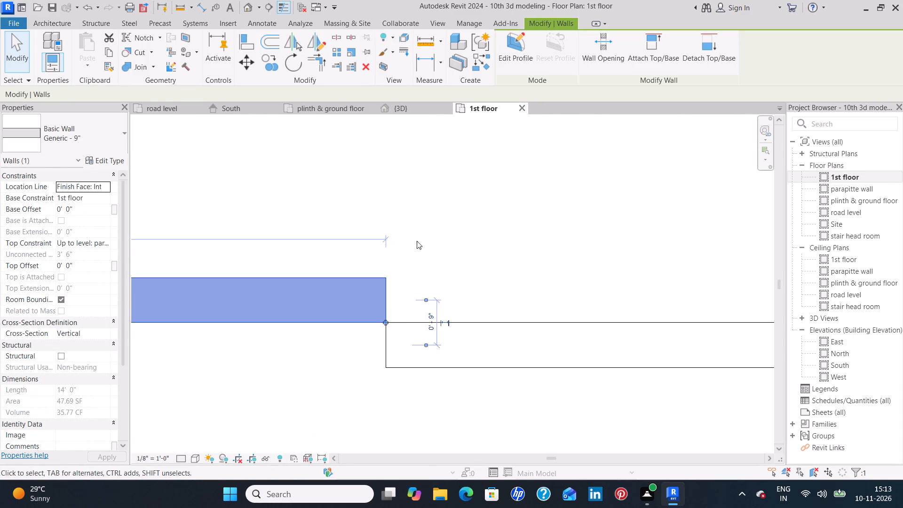
scroll(417, 241, up, 1)
middle_drag(418, 235, 404, 185)
scroll(409, 200, up, 1)
scroll(400, 180, down, 3)
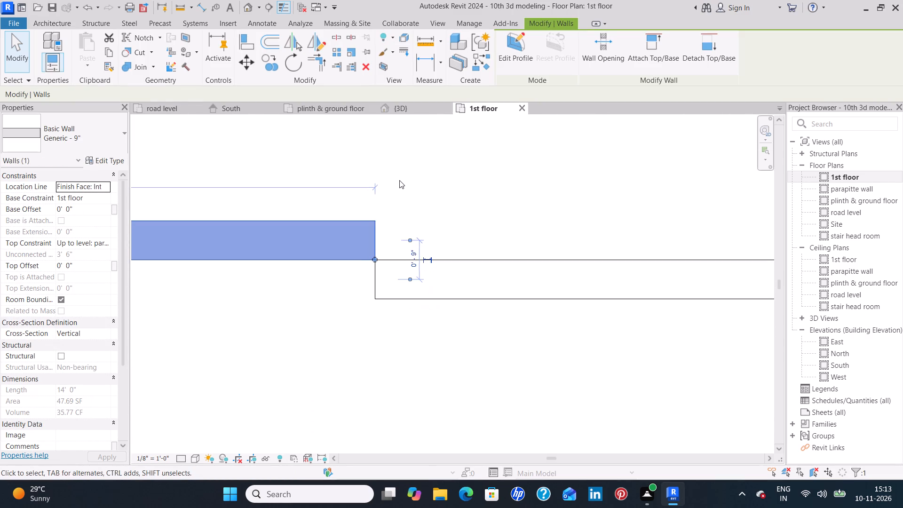
scroll(399, 180, down, 2)
middle_drag(406, 177, 452, 269)
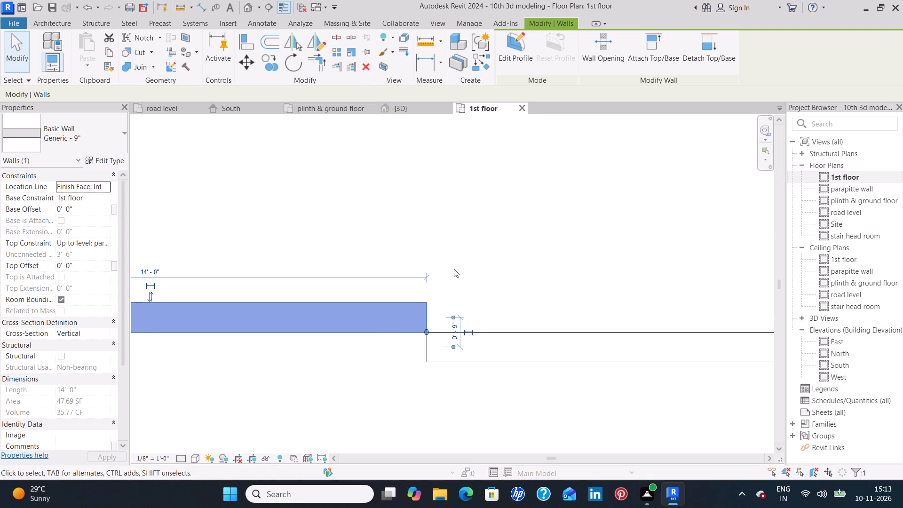
key(Right)
key(Right)
key(Right)
key(Right)
key(Right)
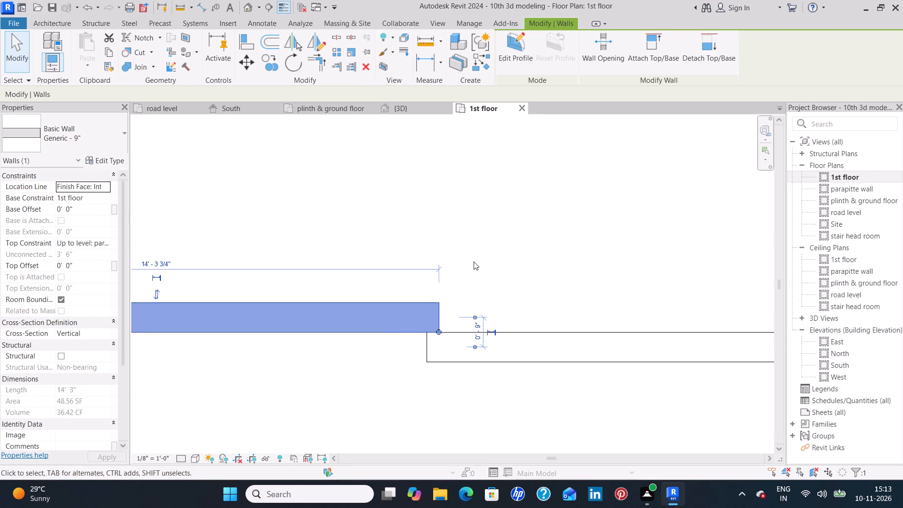
key(Right)
key(Right)
key(Right)
key(Right)
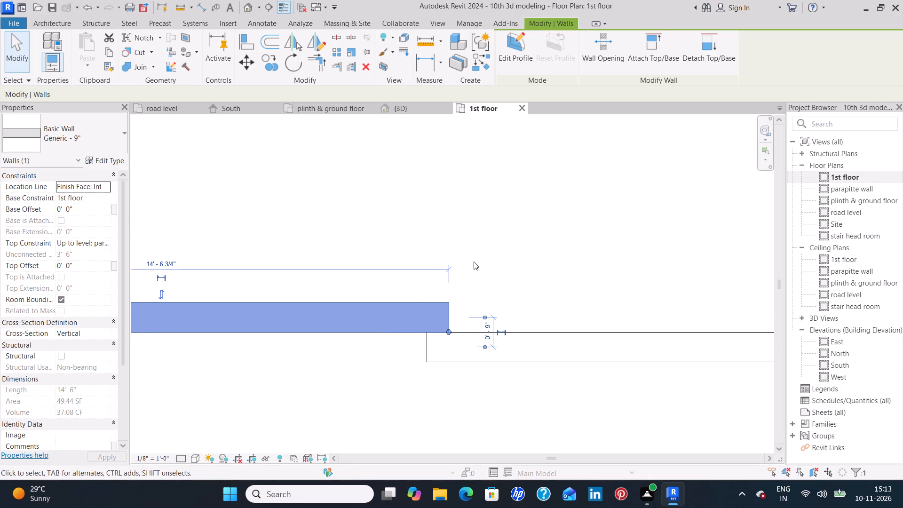
key(Right)
key(Right)
key(Right)
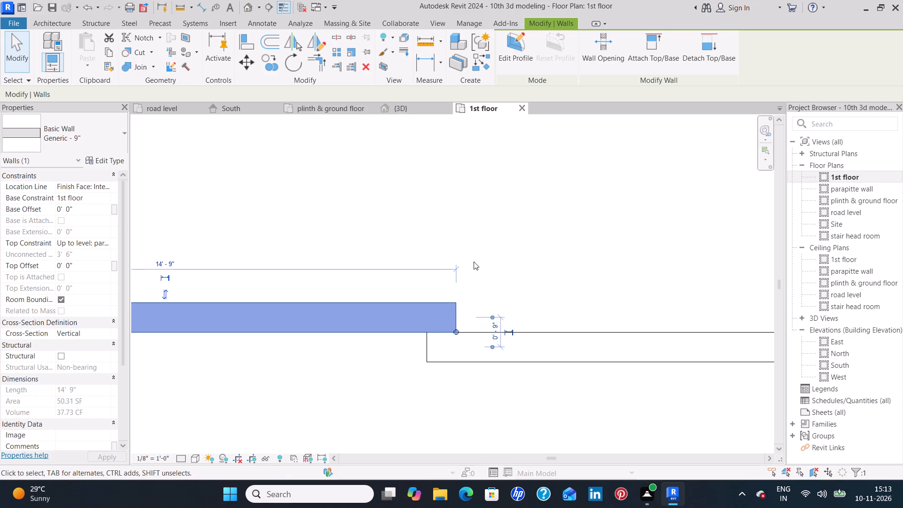
click(473, 258)
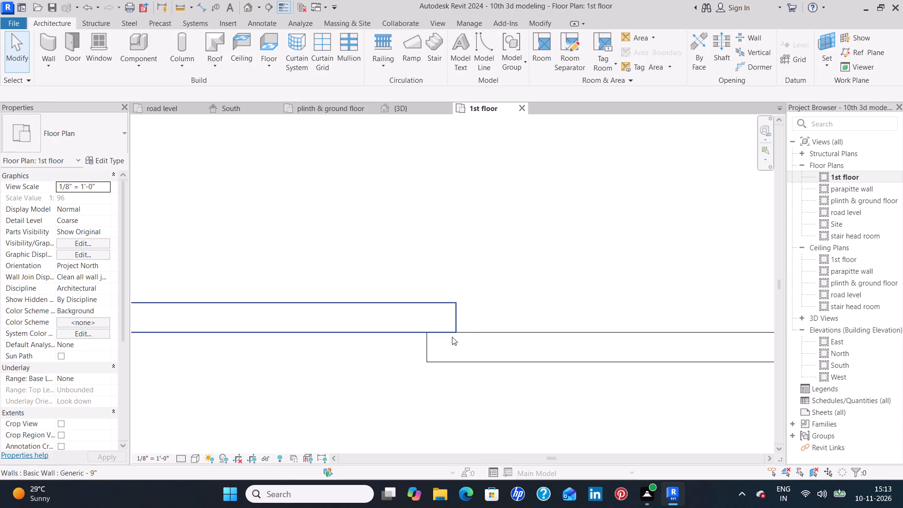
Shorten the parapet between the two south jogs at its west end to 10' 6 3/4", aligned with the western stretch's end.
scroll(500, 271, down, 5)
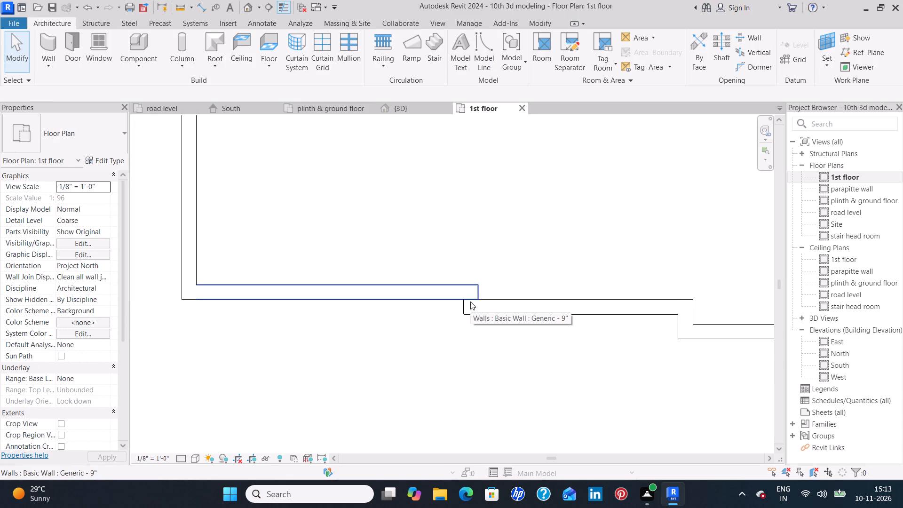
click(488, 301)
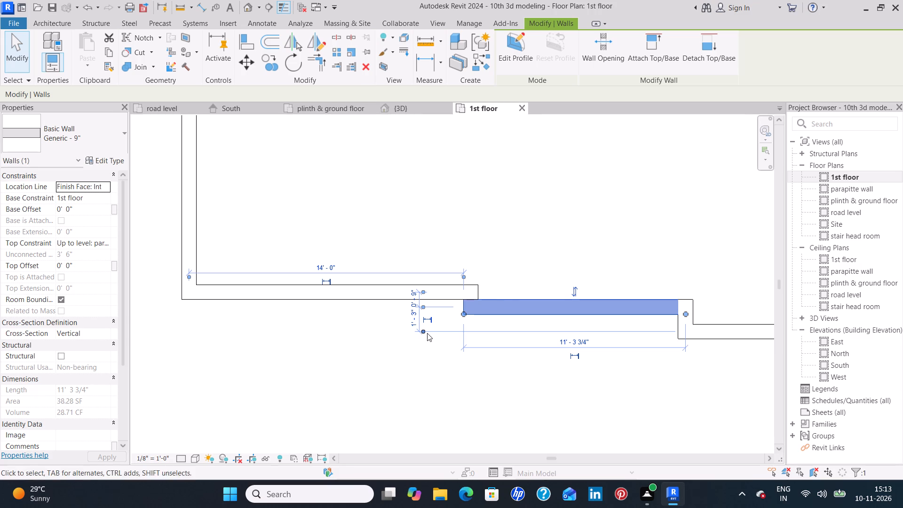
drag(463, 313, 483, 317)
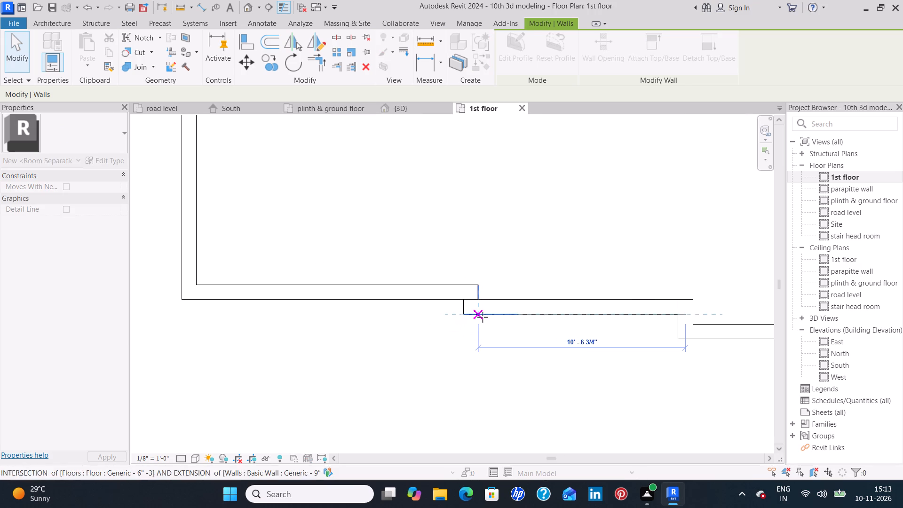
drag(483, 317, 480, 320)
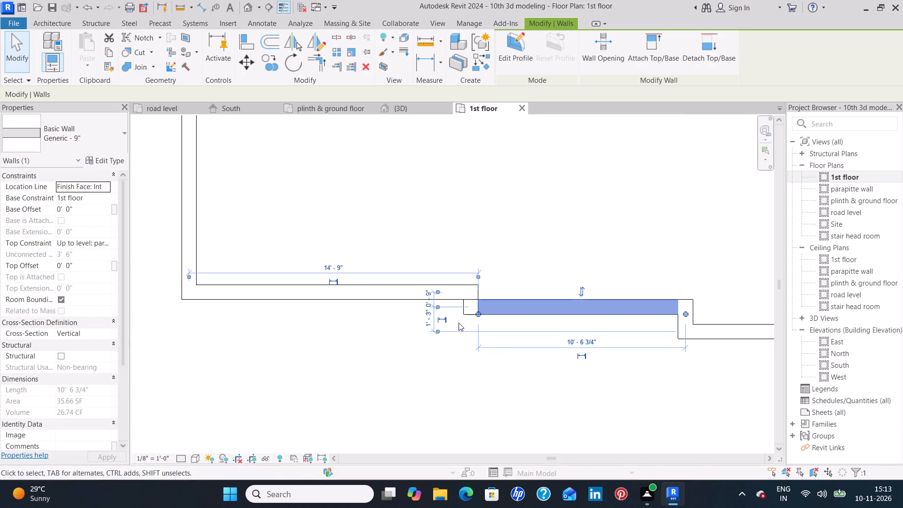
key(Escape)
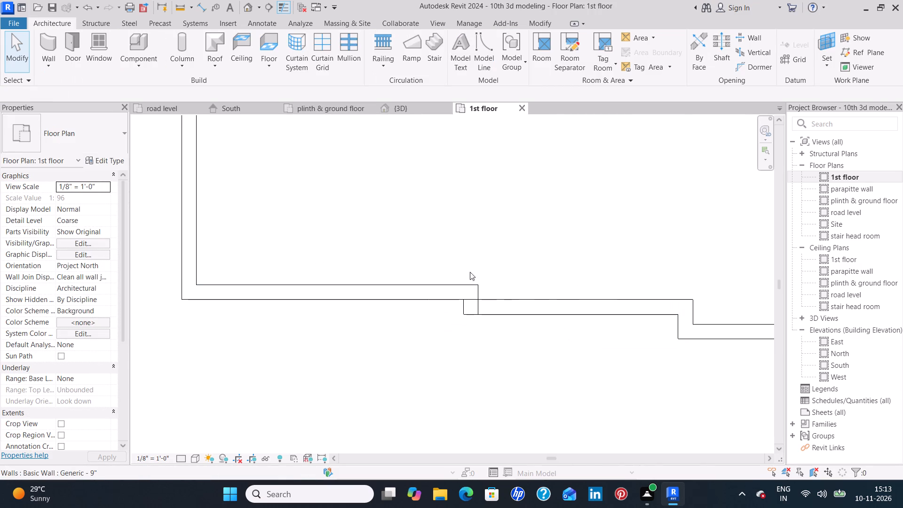
Delete the parapet wall between the two jogs on the south edge.
click(478, 306)
key(Delete)
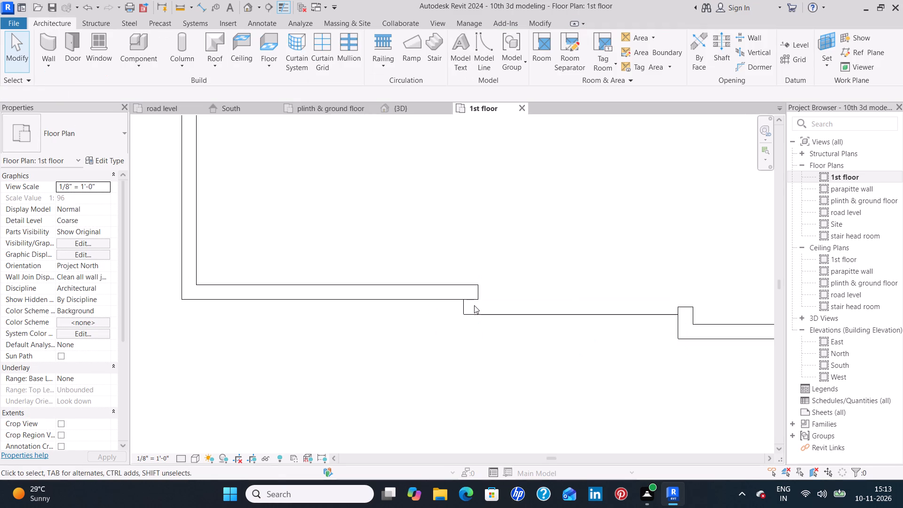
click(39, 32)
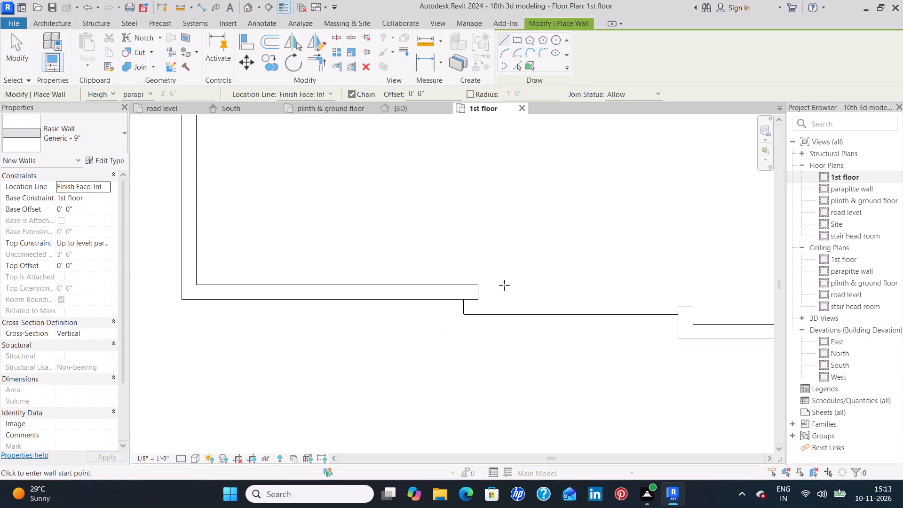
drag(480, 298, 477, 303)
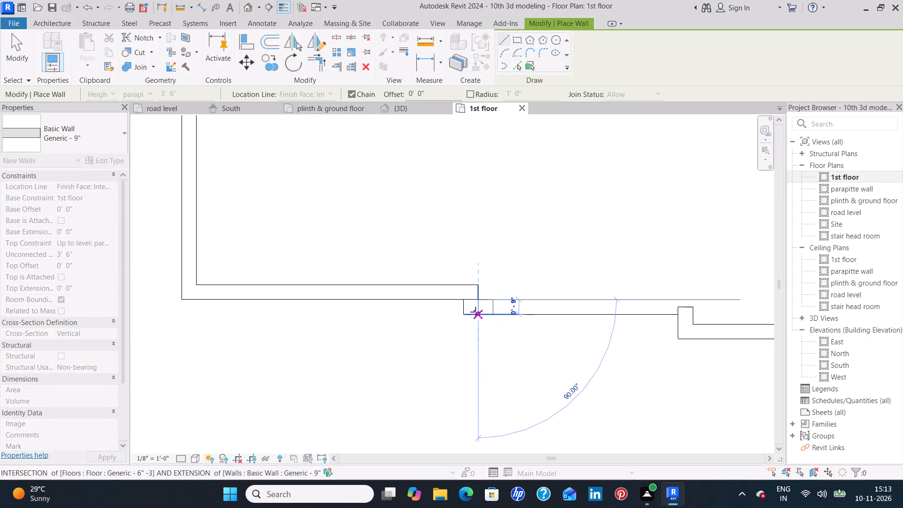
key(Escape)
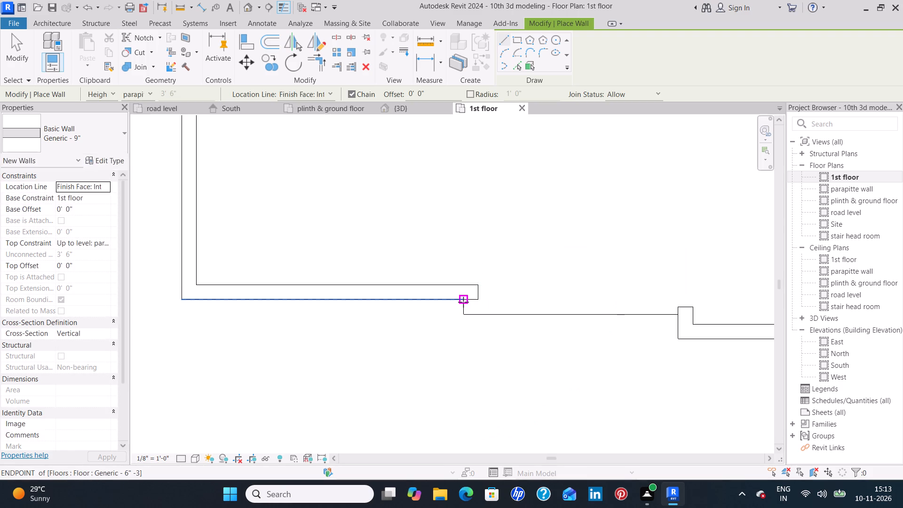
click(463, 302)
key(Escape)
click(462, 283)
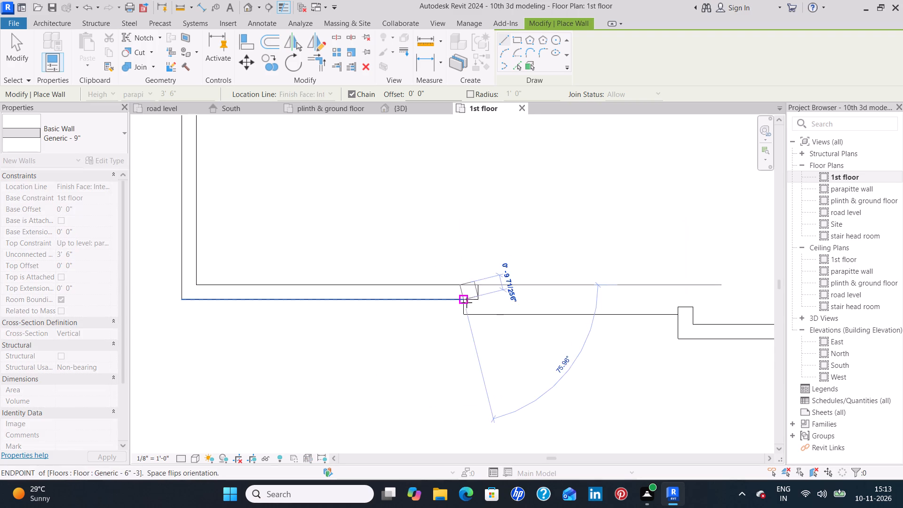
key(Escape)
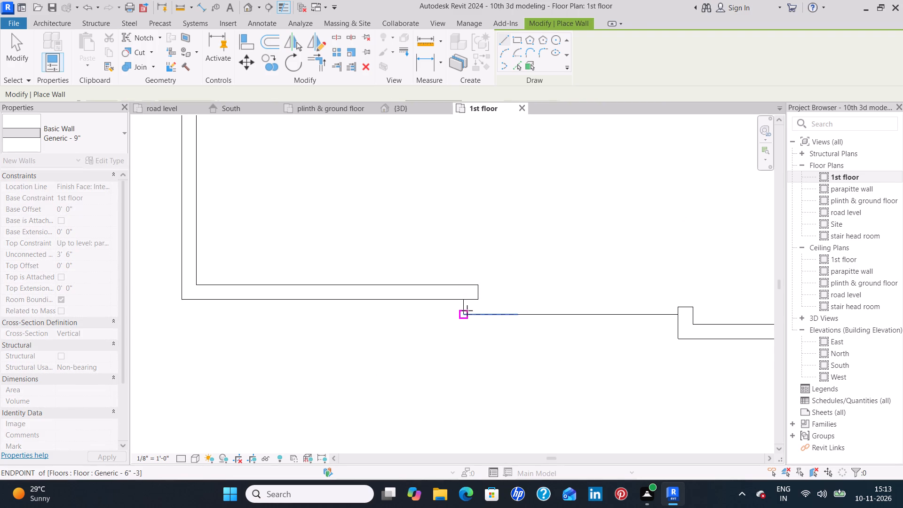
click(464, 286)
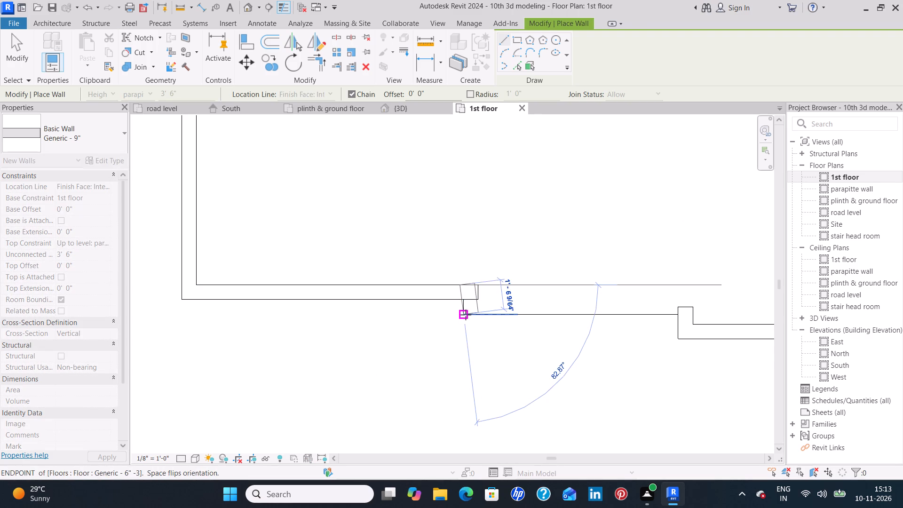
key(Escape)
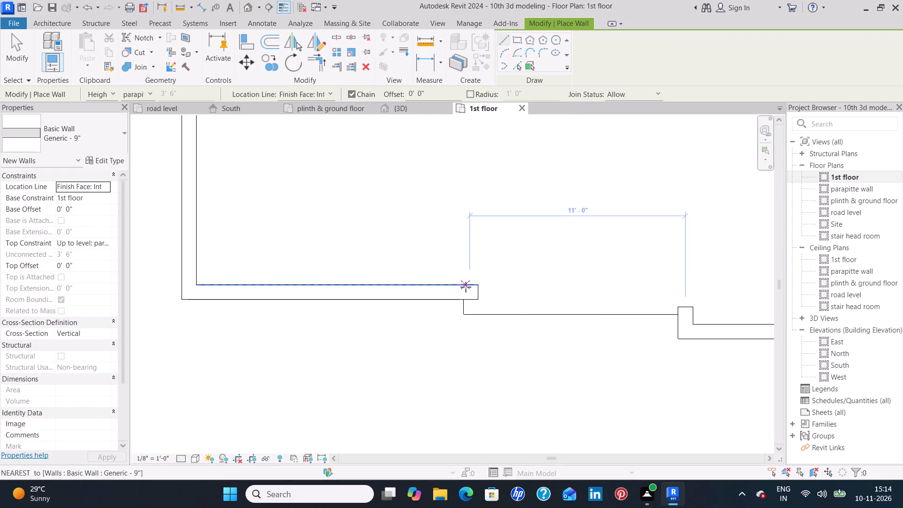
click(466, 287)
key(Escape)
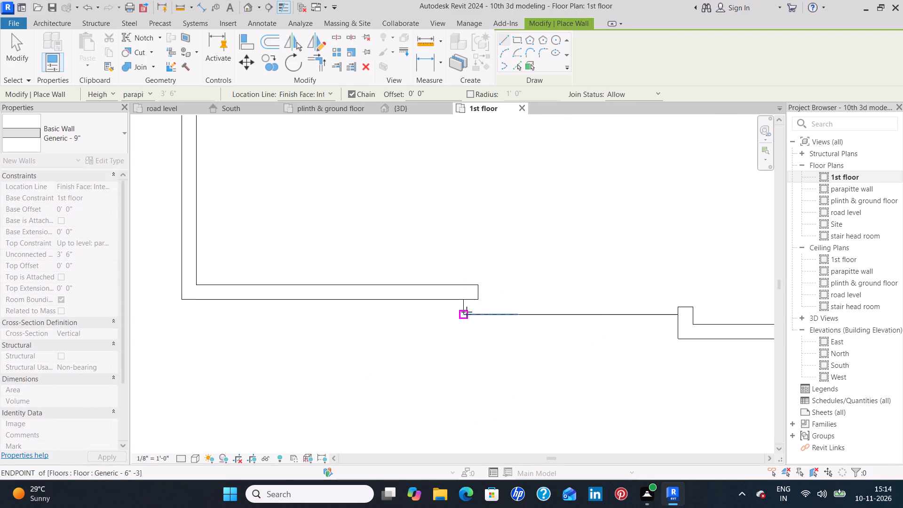
Set the new 9" wall's location line to Wall Centerline.
scroll(469, 298, up, 7)
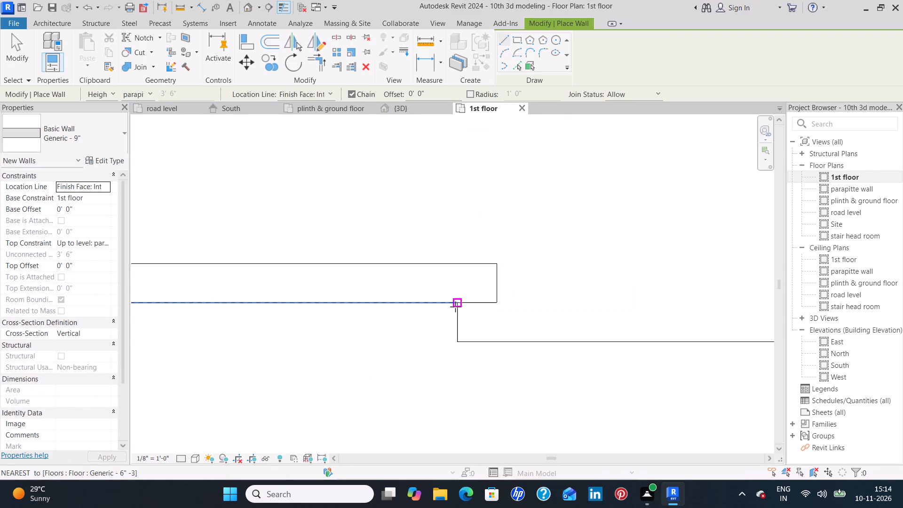
middle_drag(434, 248, 385, 254)
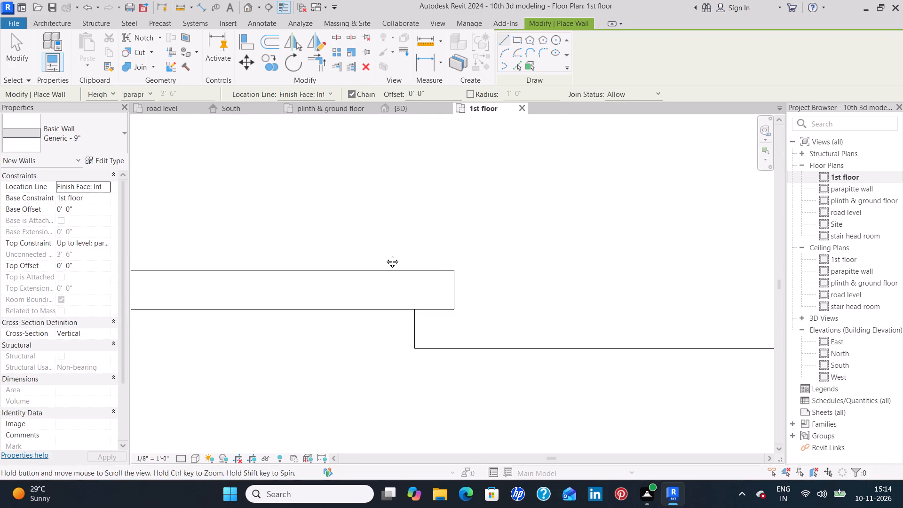
middle_drag(385, 254, 387, 254)
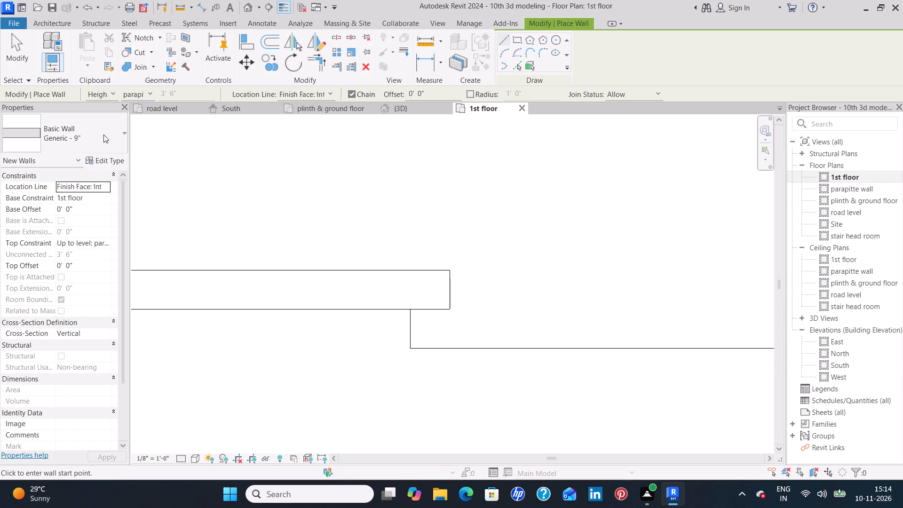
click(106, 185)
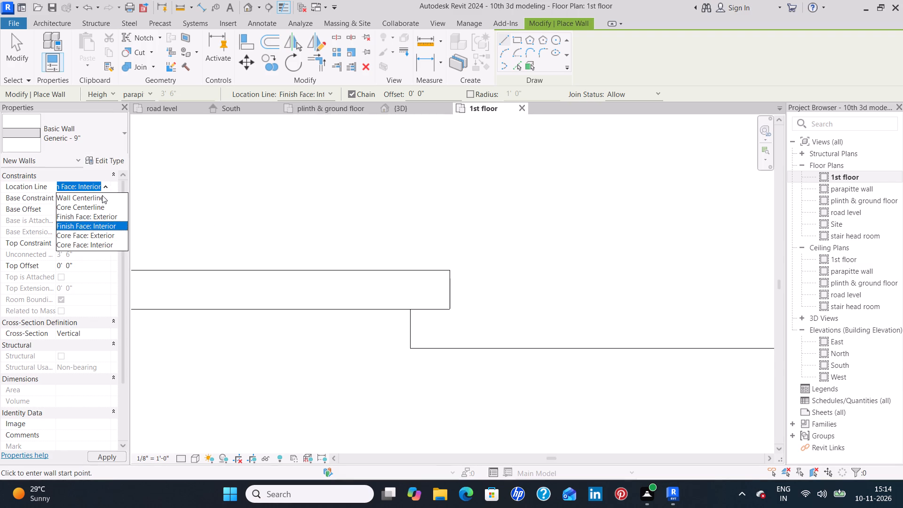
click(103, 195)
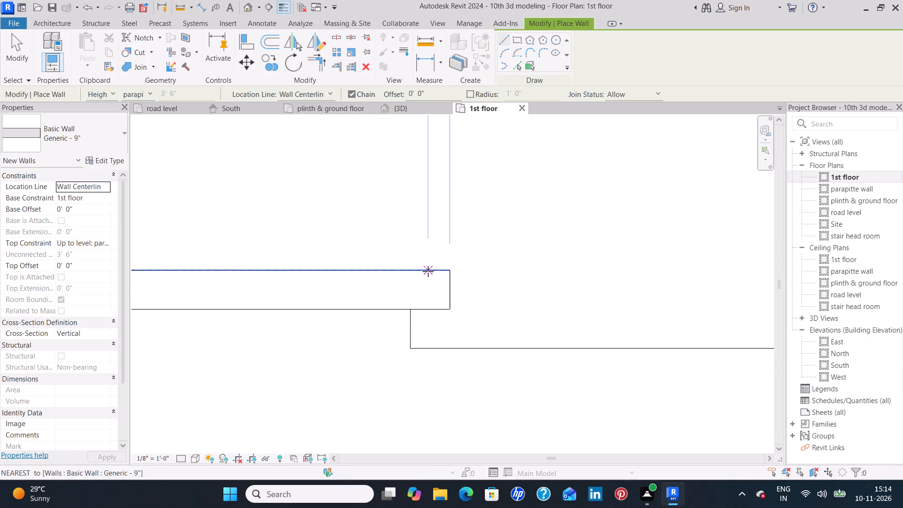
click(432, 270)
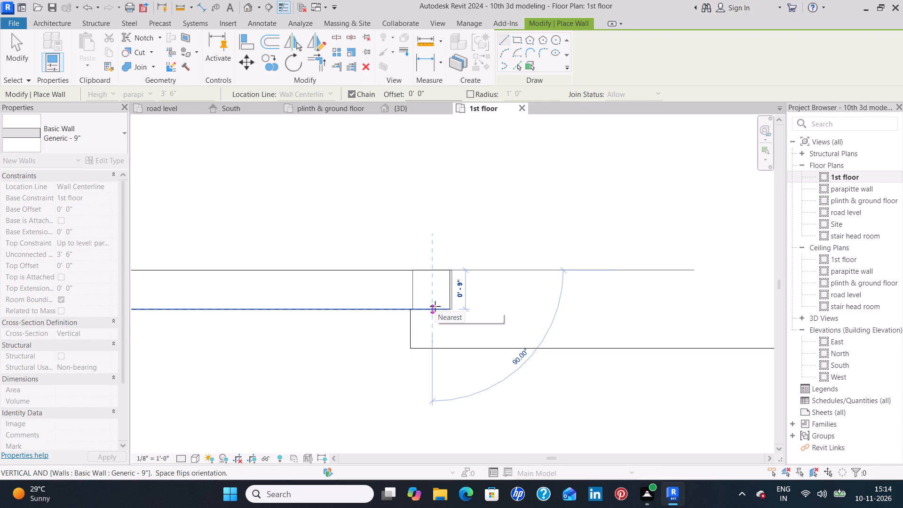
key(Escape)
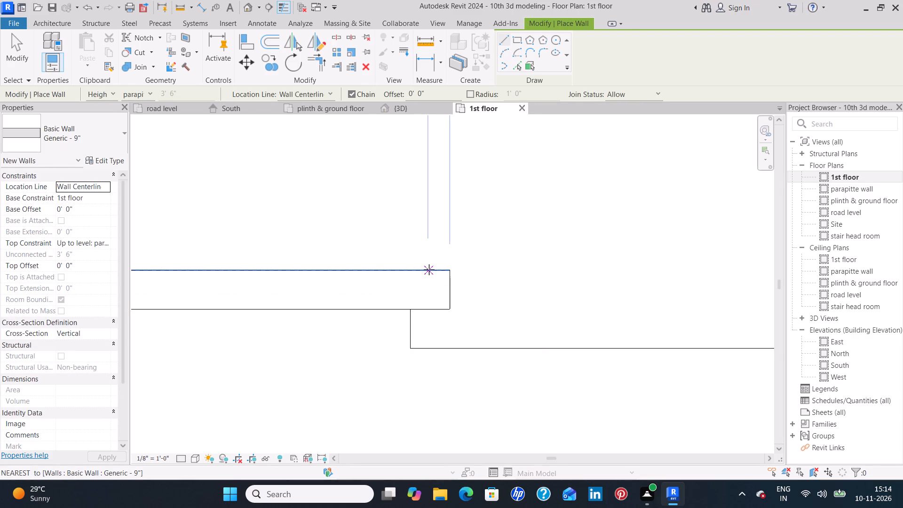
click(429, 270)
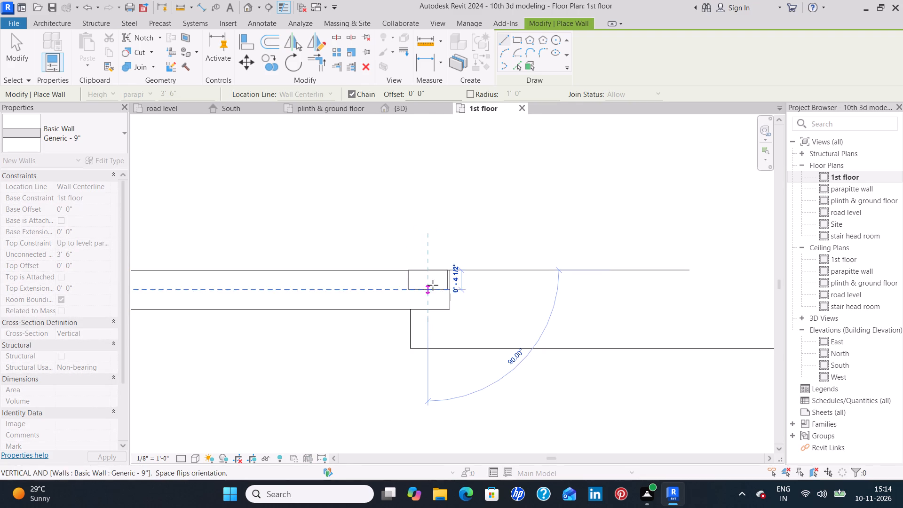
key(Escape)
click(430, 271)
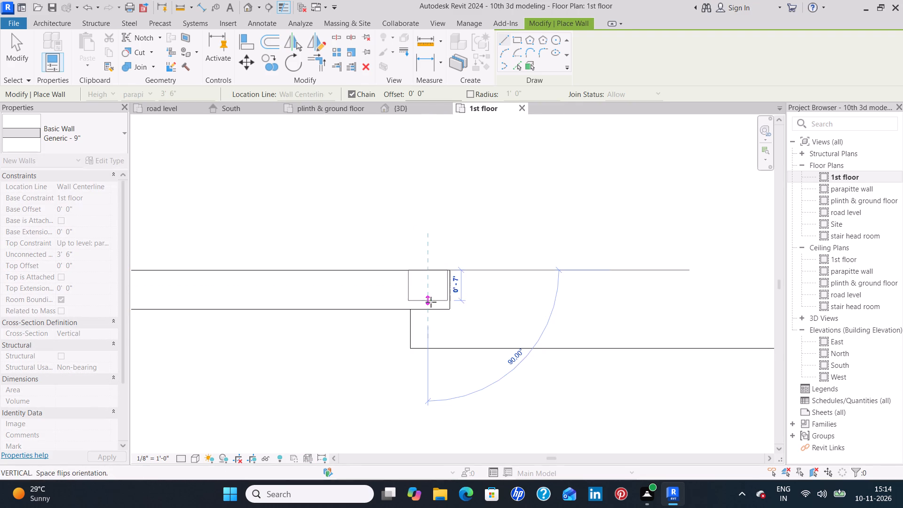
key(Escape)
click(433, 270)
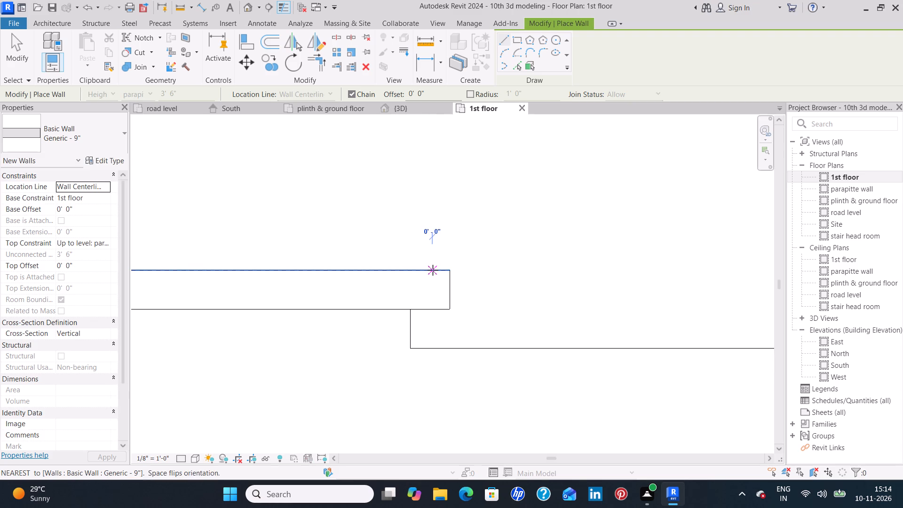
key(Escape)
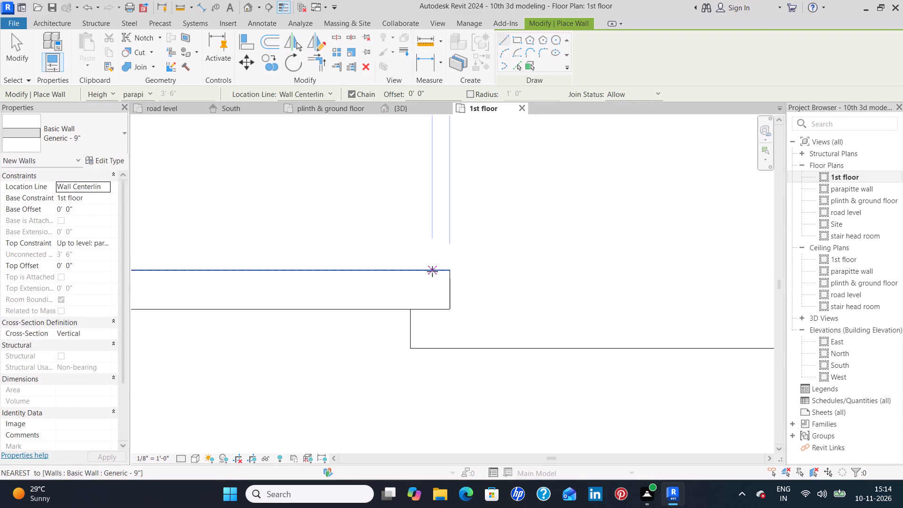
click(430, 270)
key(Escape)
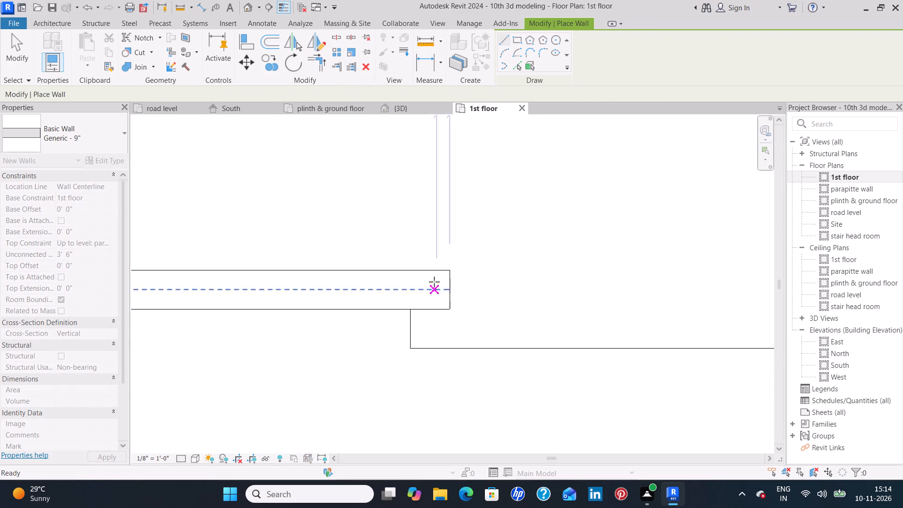
Draw the parapet across the south edge's western jog, about 1' 1 1/2" southward and about 10' 10 3/4" east to the eastern jog's wall.
click(430, 271)
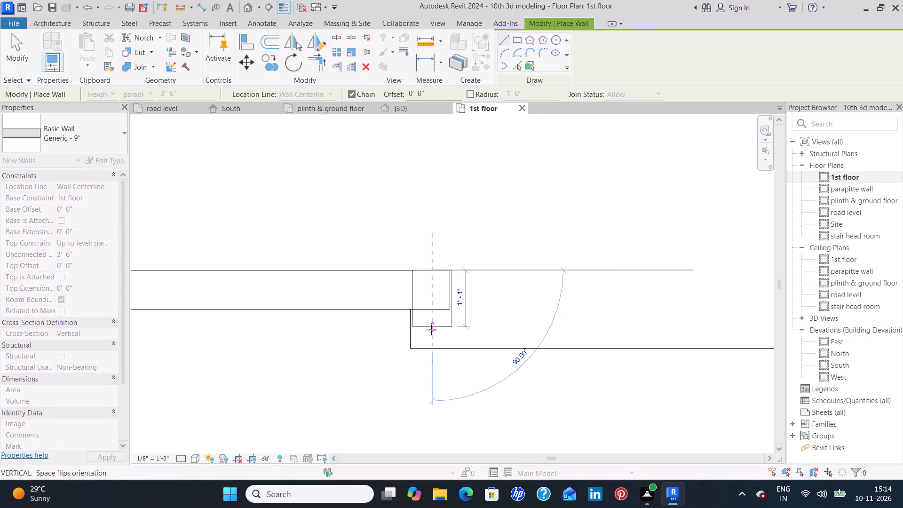
click(430, 345)
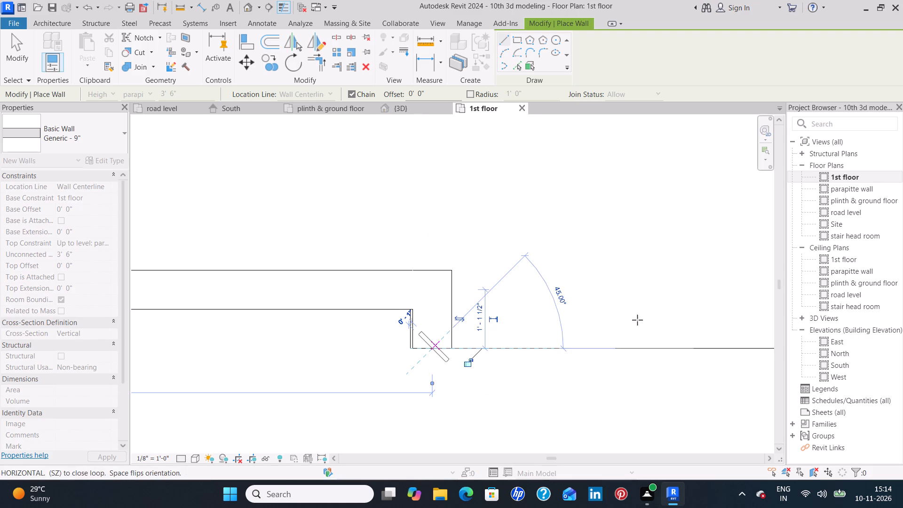
middle_drag(687, 323, 500, 327)
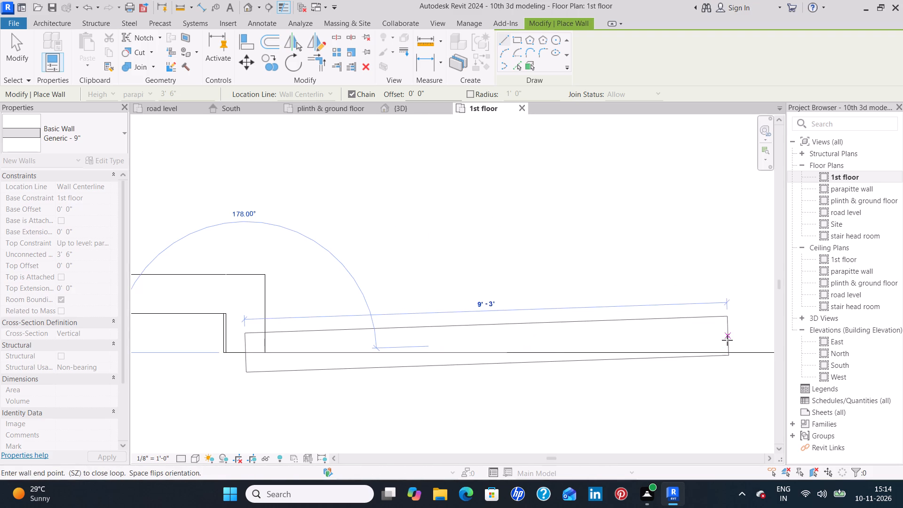
middle_drag(730, 352, 508, 368)
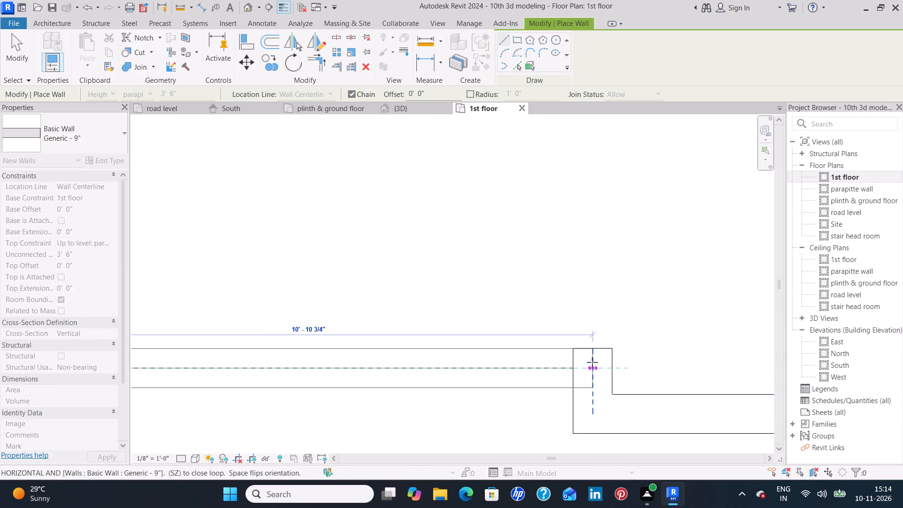
click(593, 362)
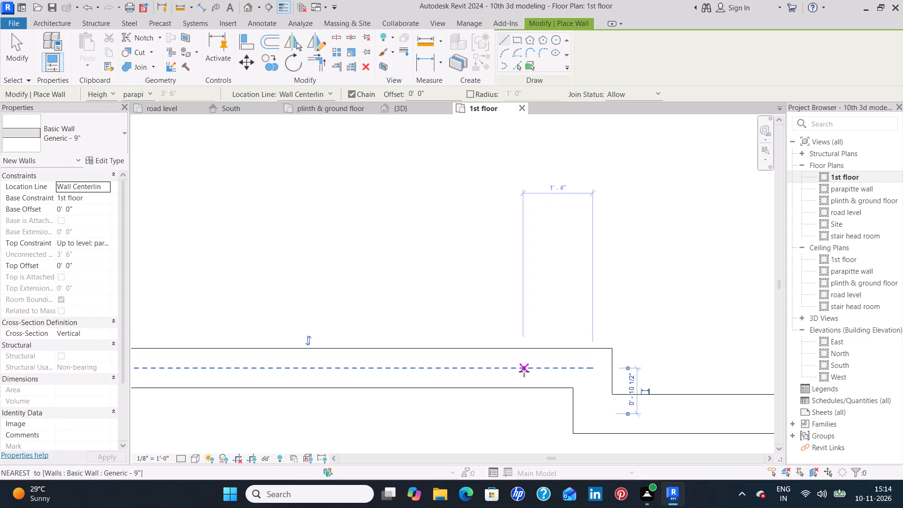
key(Escape)
key(Escape)
Nudge the short parapet wall at the western jog westward until its outer face meets the slab edge.
scroll(504, 349, down, 2)
middle_drag(397, 324, 404, 323)
scroll(397, 324, down, 1)
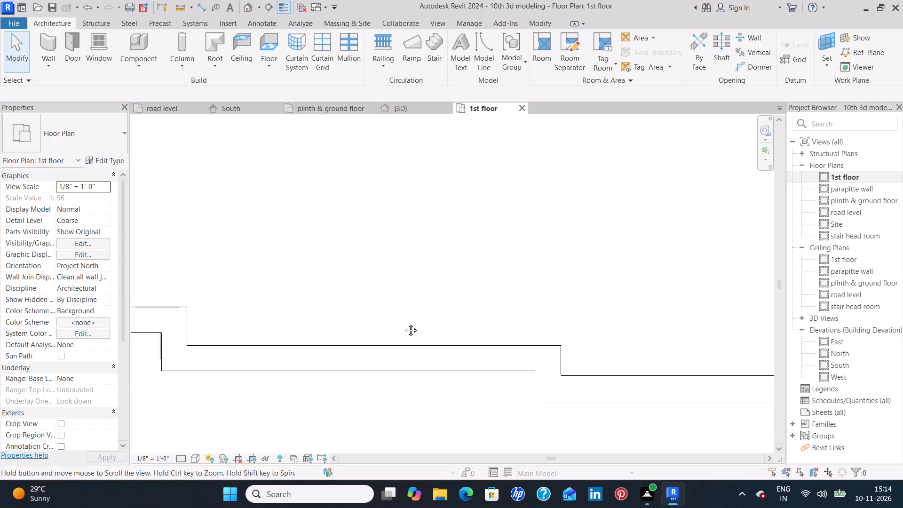
middle_drag(404, 323, 578, 299)
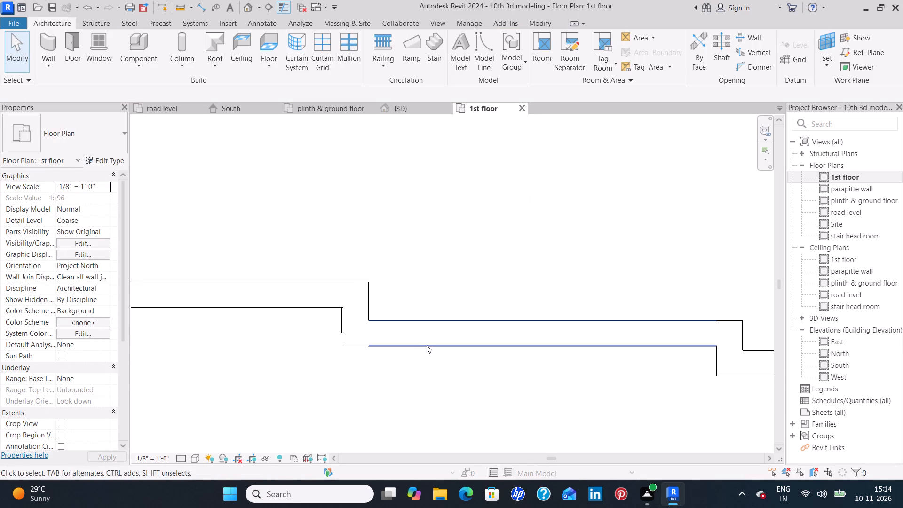
click(344, 342)
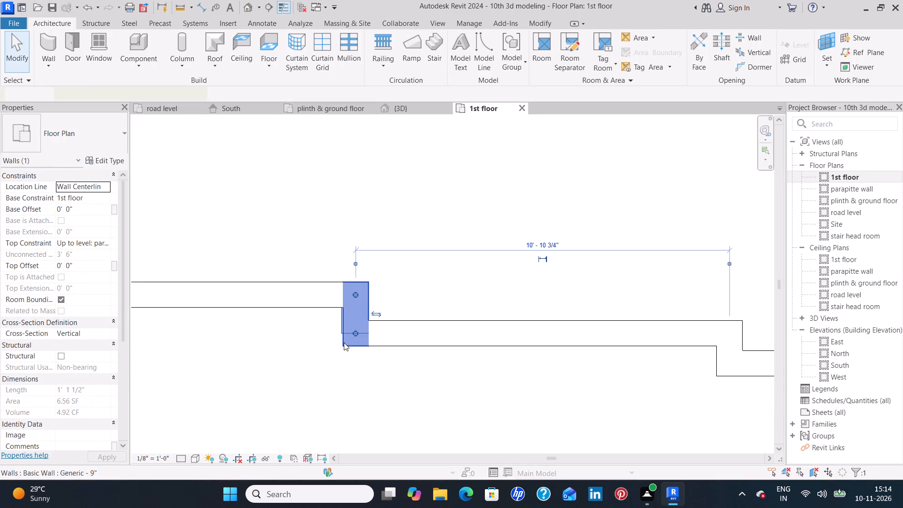
scroll(443, 264, up, 7)
middle_drag(345, 340, 497, 216)
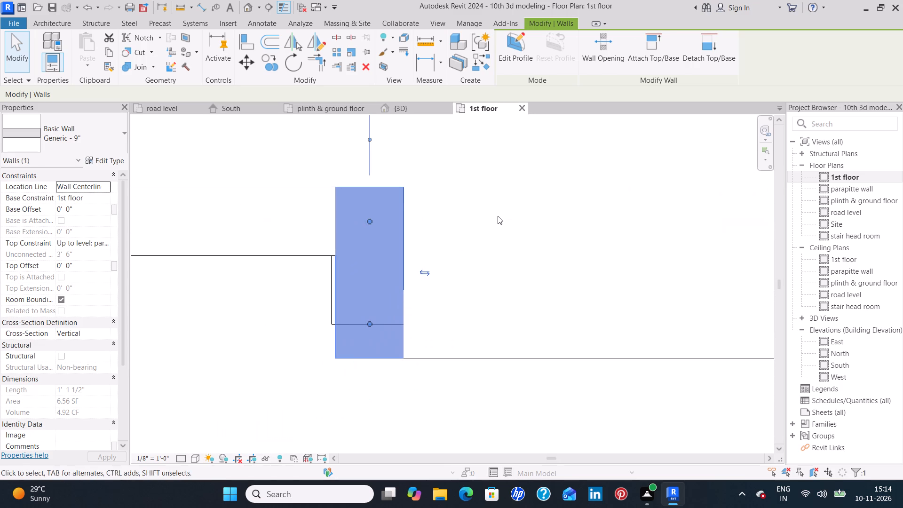
key(Left)
key(Left)
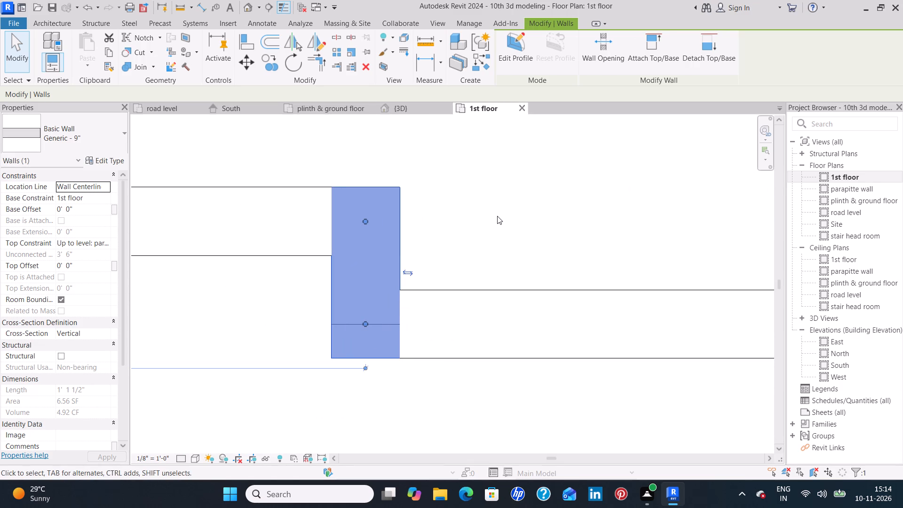
click(497, 216)
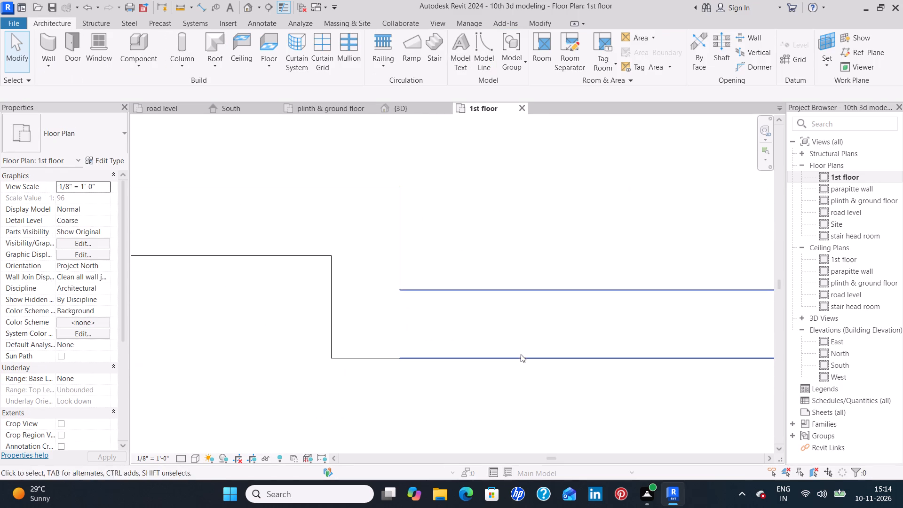
Nudge the parapet between the two south jogs northward to the slab edge, 0' 9" from the western stretch's centerline, unjoining conflicting elements.
click(521, 356)
key(Up)
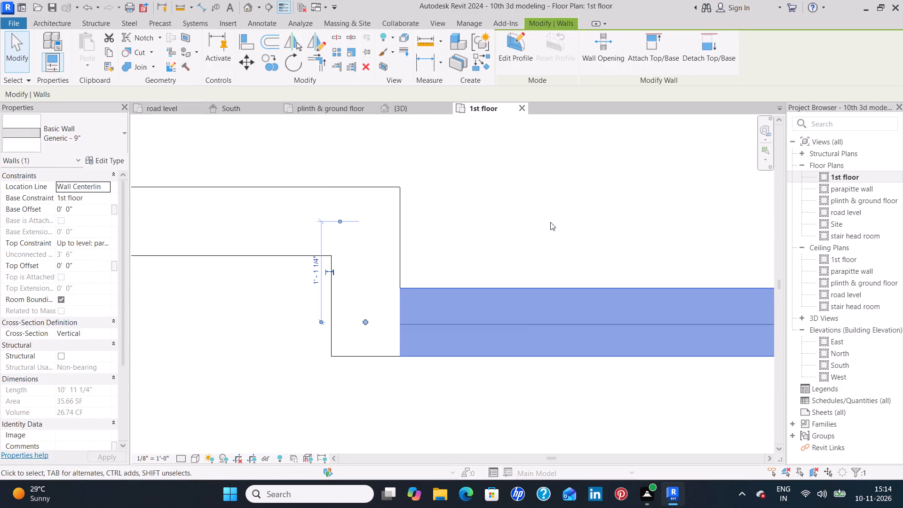
key(Up)
key(Up)
key(Up)
key(Up)
key(Up)
key(Up)
key(Up)
key(Up)
key(Up)
key(Up)
key(Up)
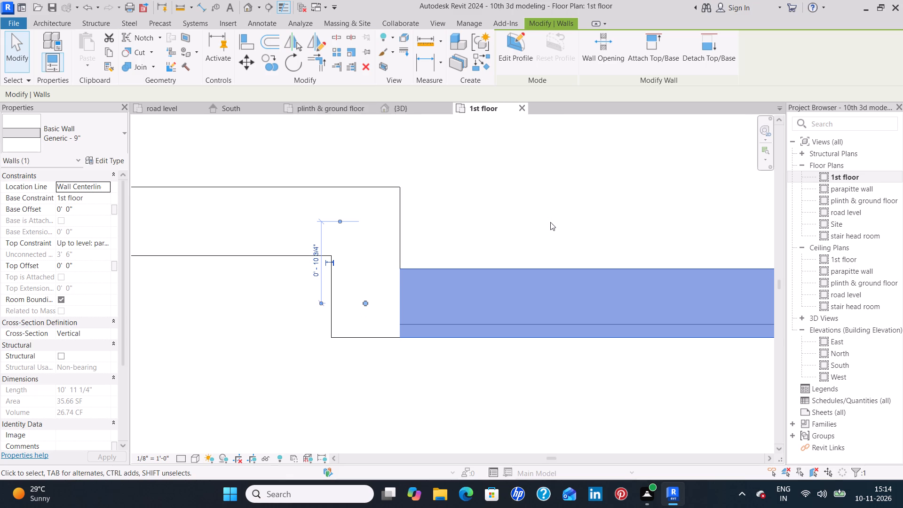
key(Up)
key(Up)
key(Up)
key(Up)
key(Up)
key(Up)
key(Up)
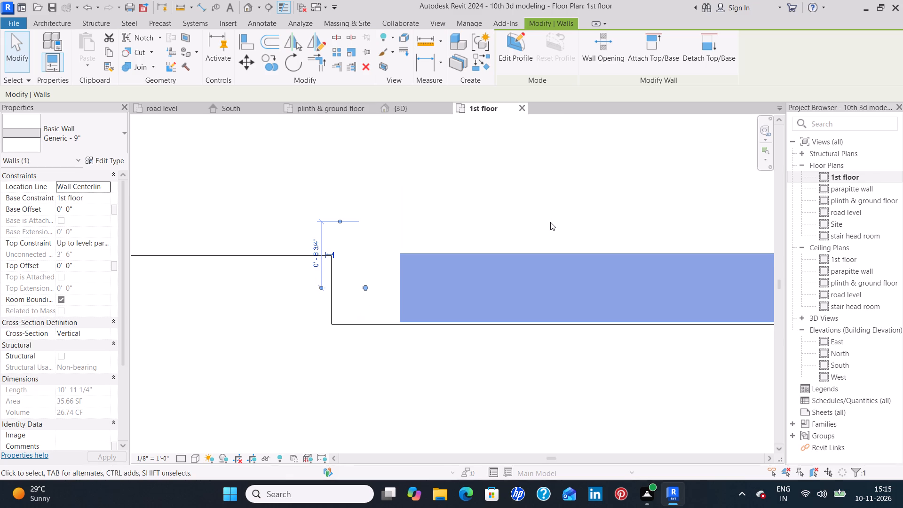
key(Down)
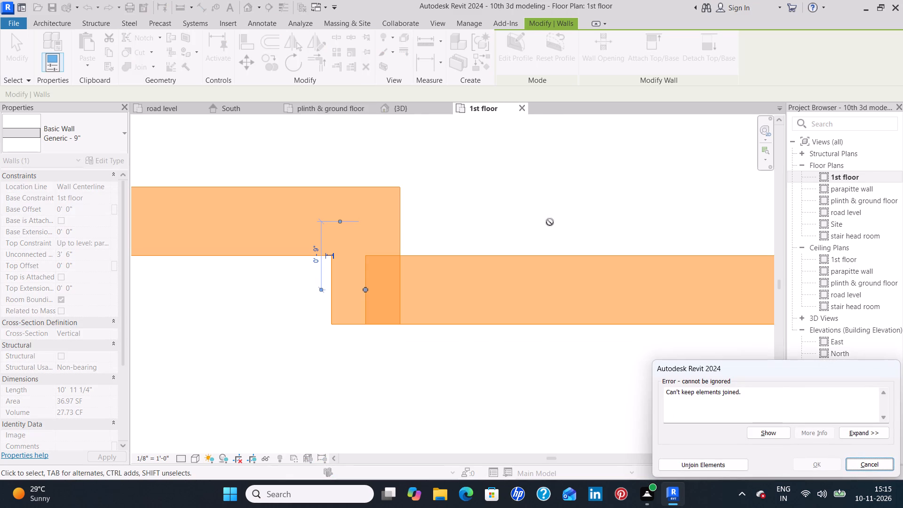
click(690, 466)
click(579, 225)
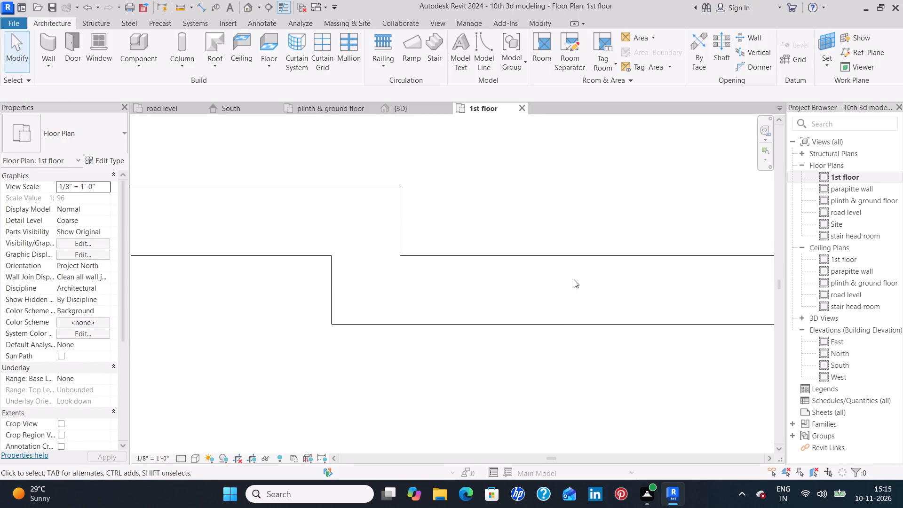
Set up a new Generic - 9" wall with location line Finish Face: Interior and top constraint up to level stair head room.
scroll(595, 262, down, 8)
middle_drag(613, 256, 603, 260)
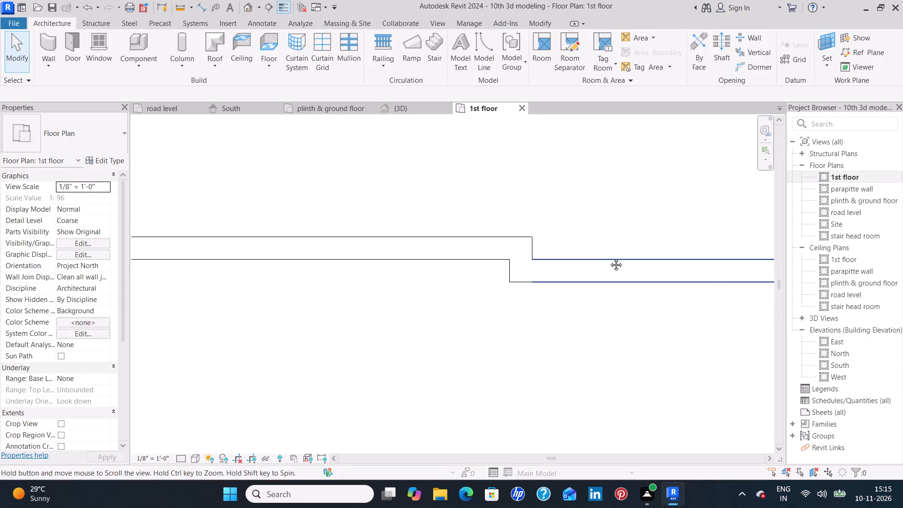
middle_drag(603, 260, 411, 281)
scroll(414, 253, down, 4)
scroll(462, 235, down, 4)
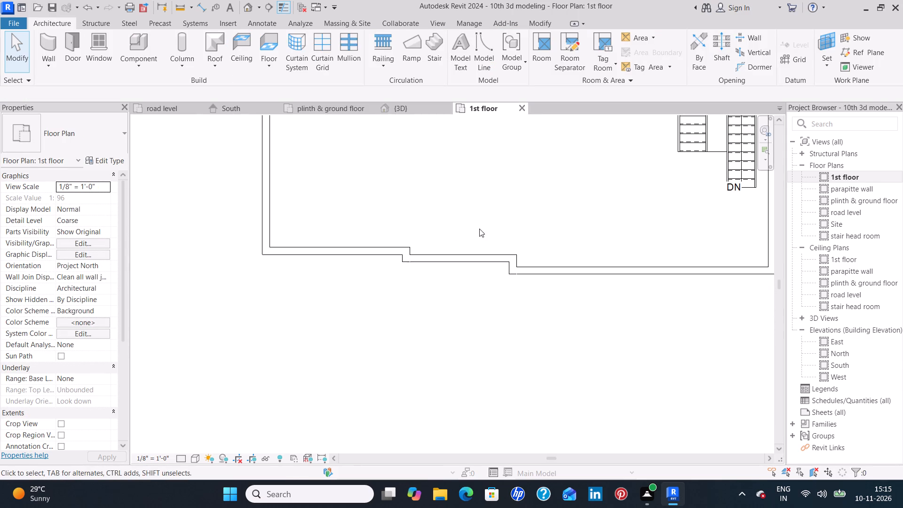
middle_drag(516, 215, 450, 293)
scroll(436, 296, down, 3)
middle_drag(433, 255, 400, 306)
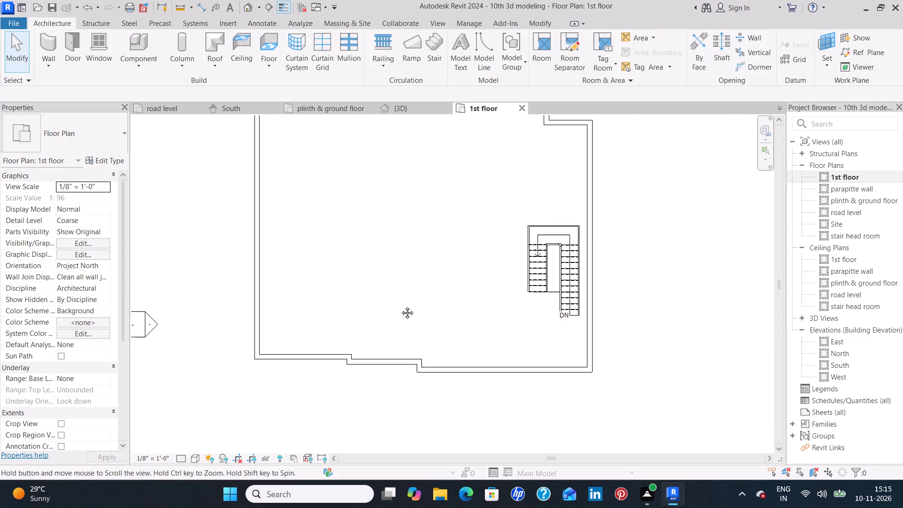
middle_drag(400, 306, 390, 319)
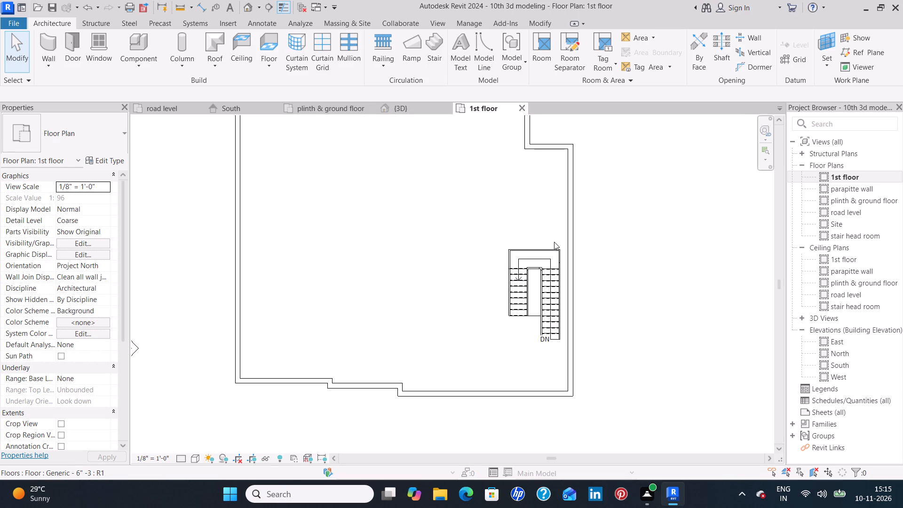
middle_drag(550, 242, 399, 232)
scroll(392, 234, up, 4)
middle_drag(392, 235, 393, 222)
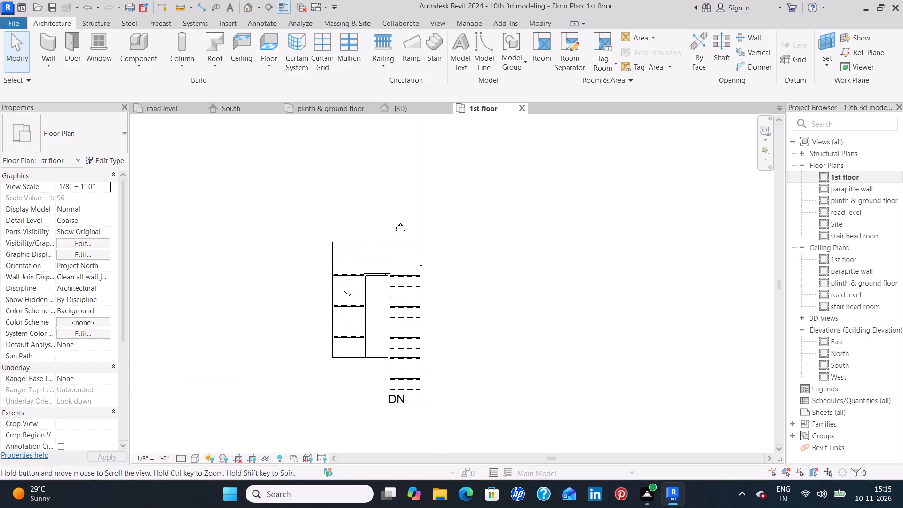
middle_drag(393, 222, 410, 183)
click(45, 36)
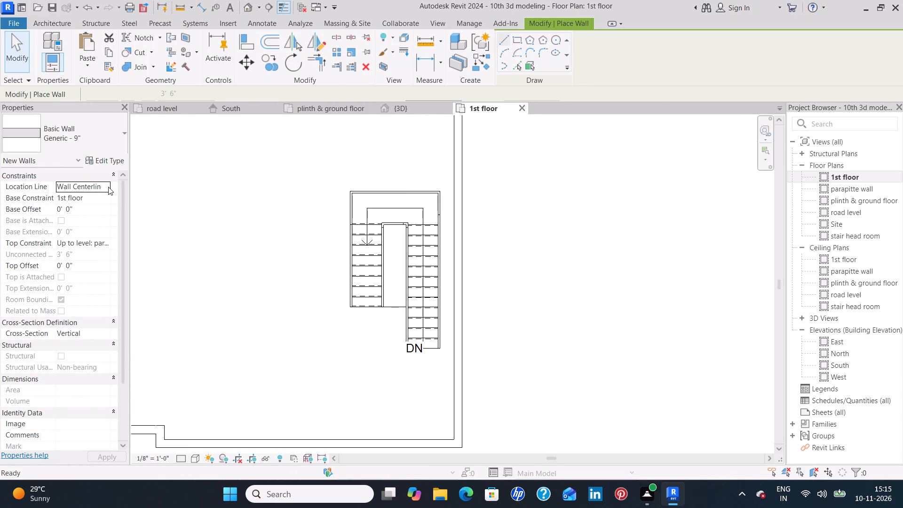
click(108, 187)
click(107, 224)
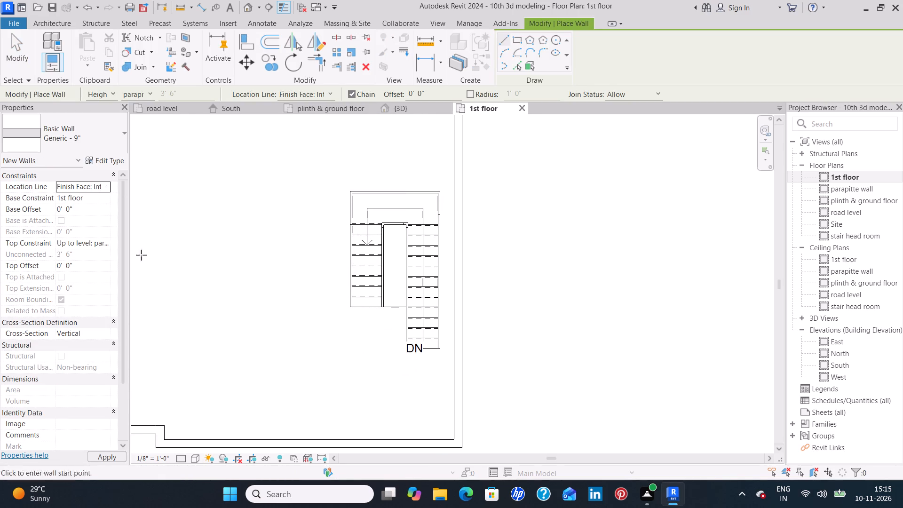
click(108, 246)
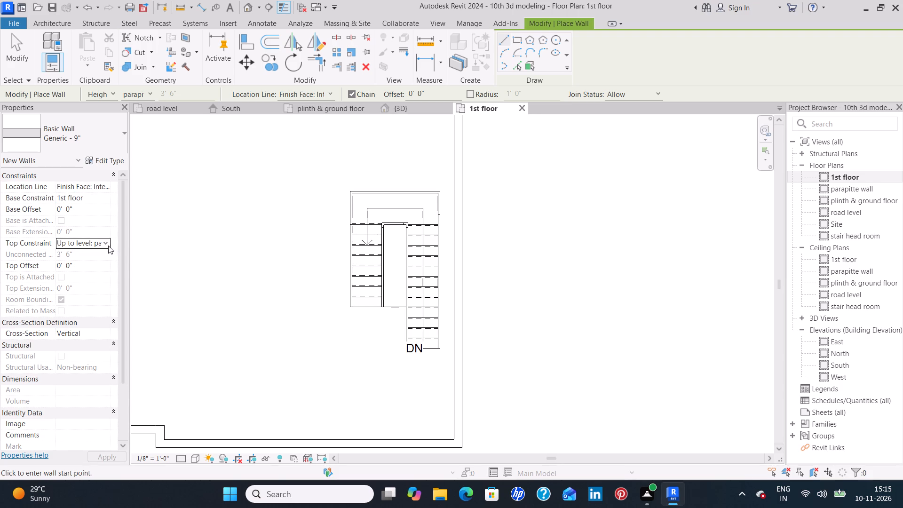
click(97, 301)
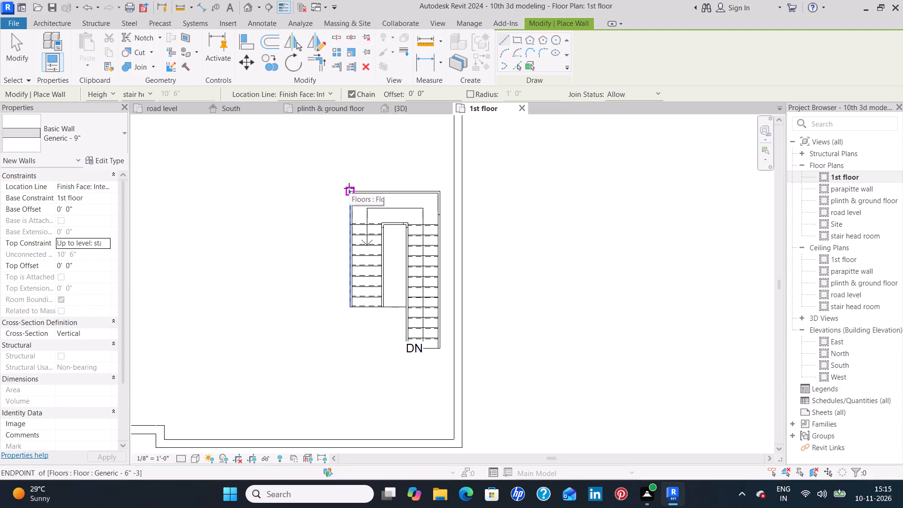
Draw four walls enclosing the staircase, flipped outward, with inner faces about 8' 0" east-west by 16' 0" north-south, starting from the northeast corner.
click(441, 191)
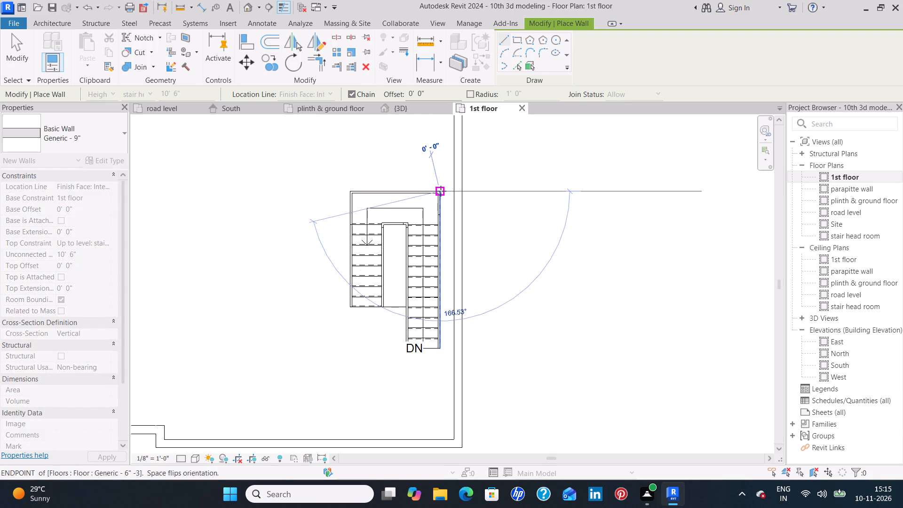
key(space)
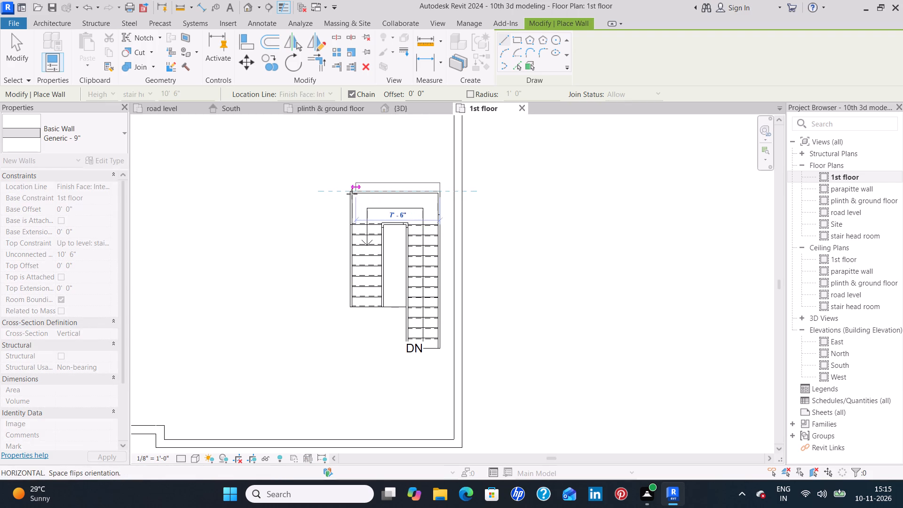
click(346, 194)
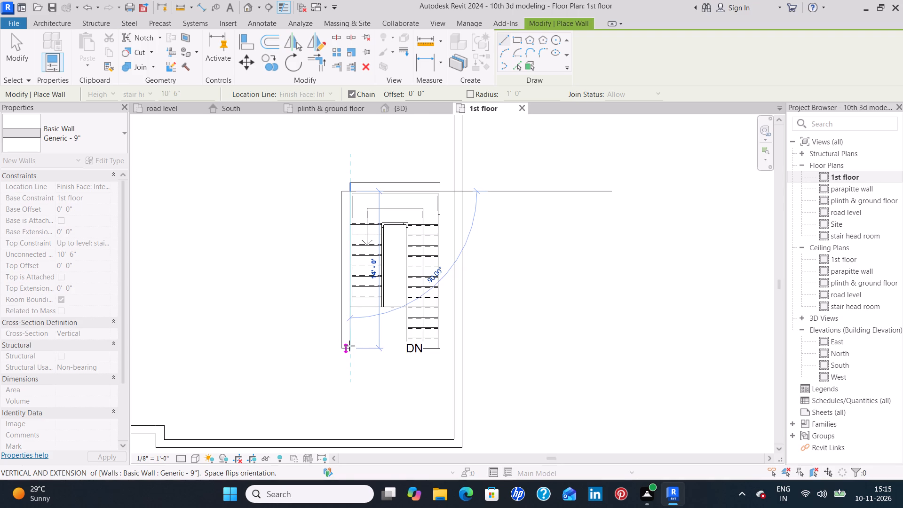
click(349, 372)
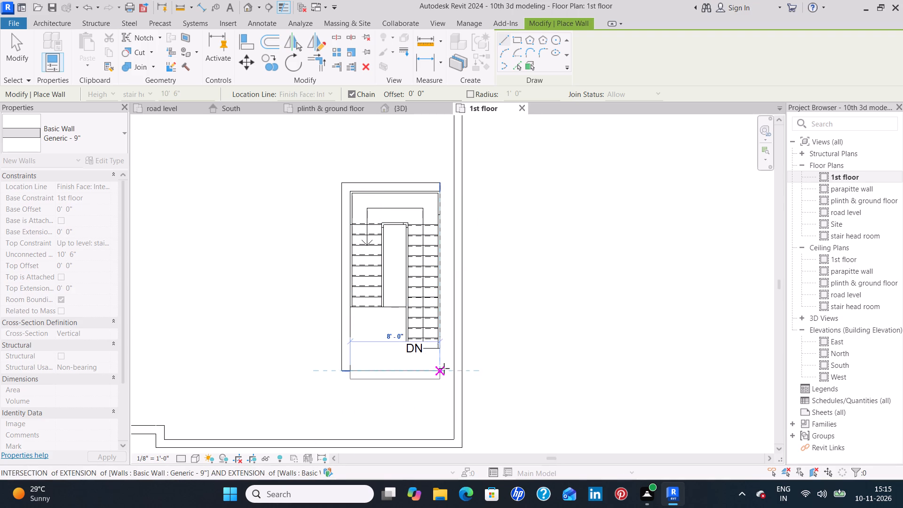
click(444, 368)
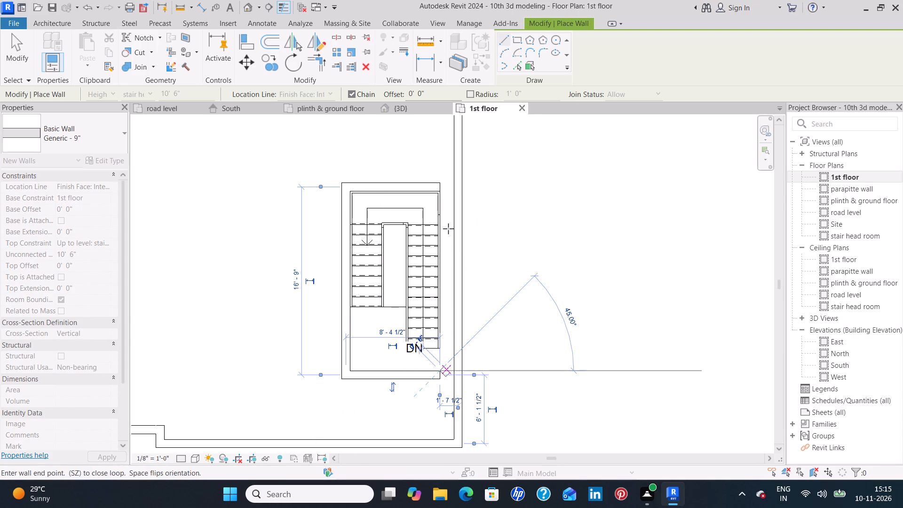
click(441, 182)
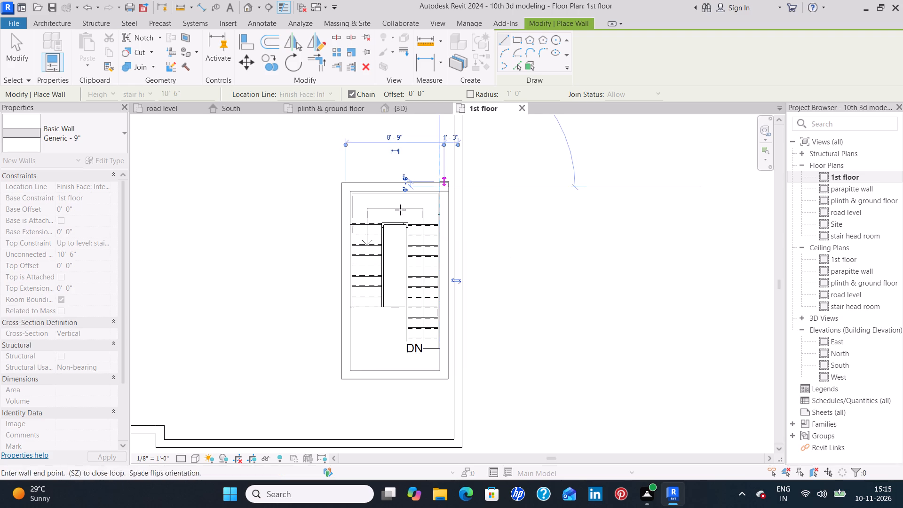
key(Escape)
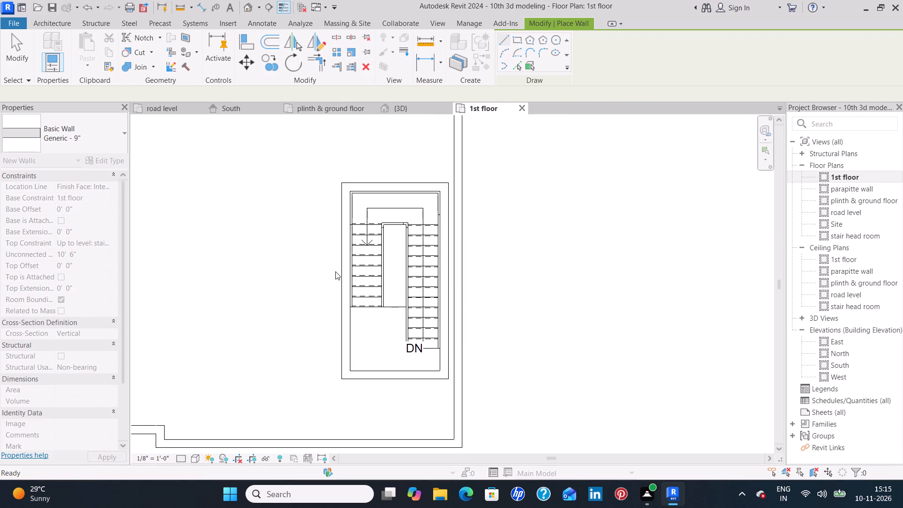
key(Escape)
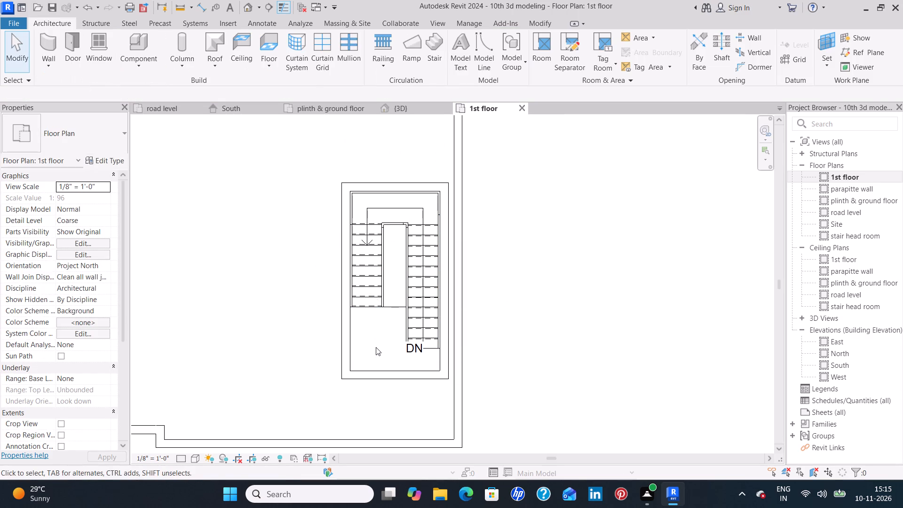
Start a floor on the 1st floor level and duplicate its type Generic - 6" -3 as Generic - 6" -6.
middle_drag(374, 344, 357, 245)
scroll(354, 244, down, 3)
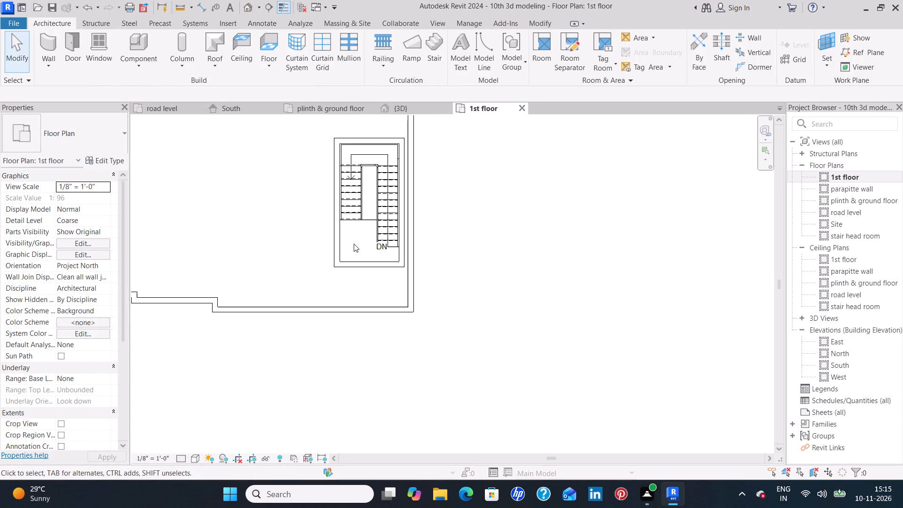
middle_drag(348, 246, 323, 276)
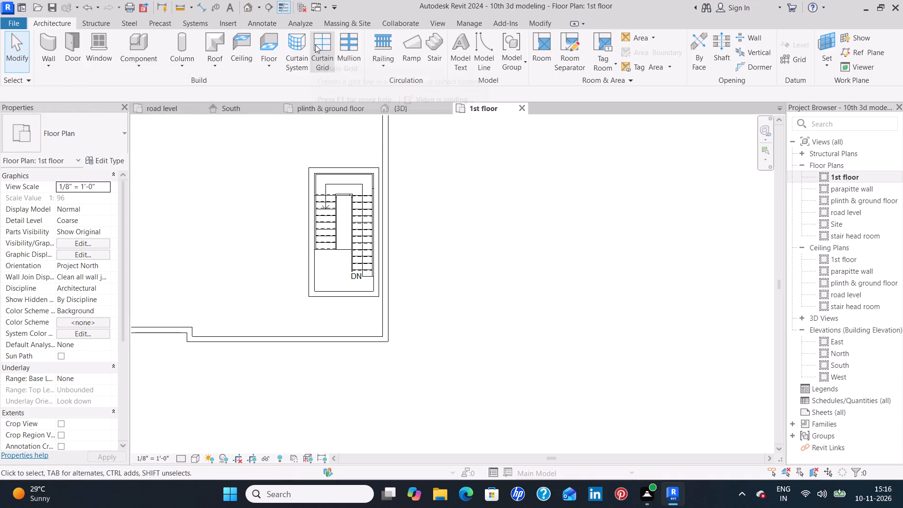
click(273, 46)
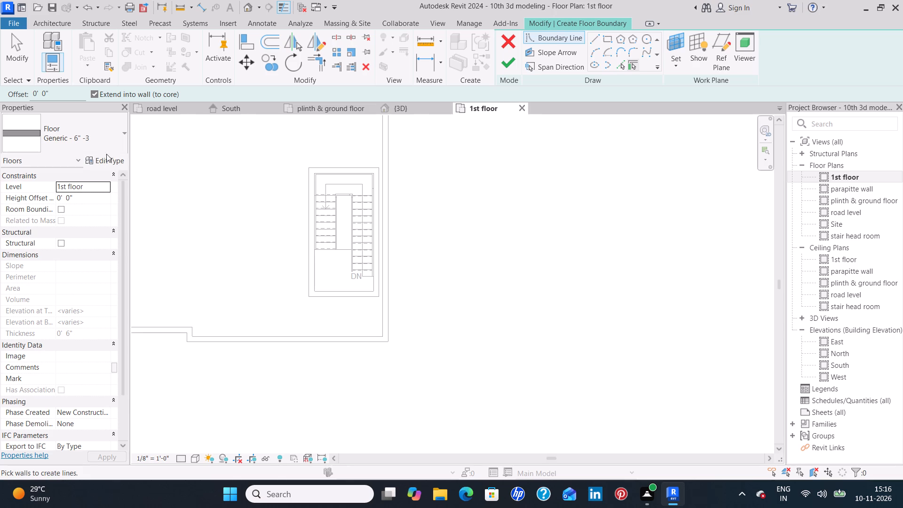
click(110, 135)
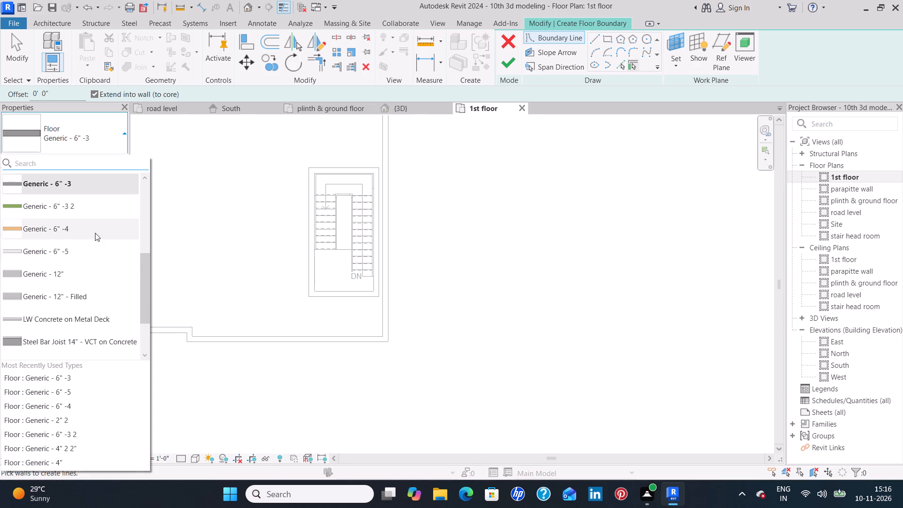
click(98, 130)
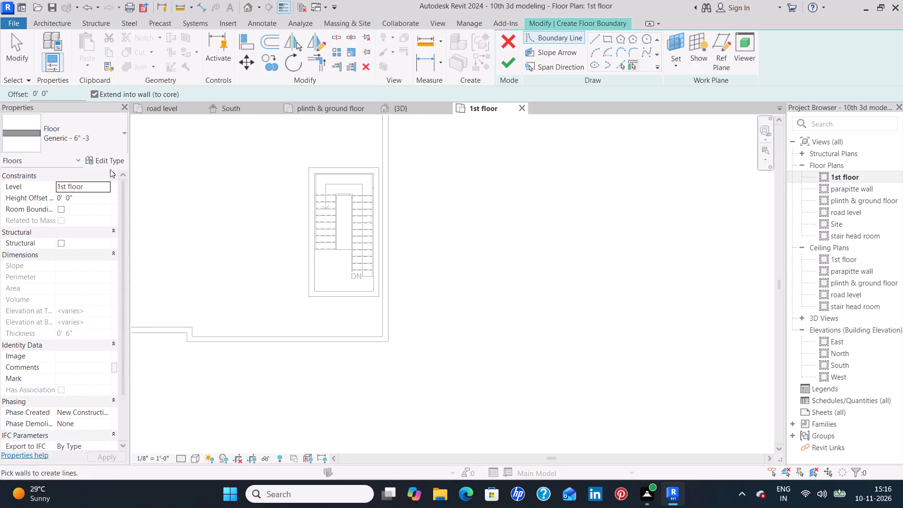
click(110, 159)
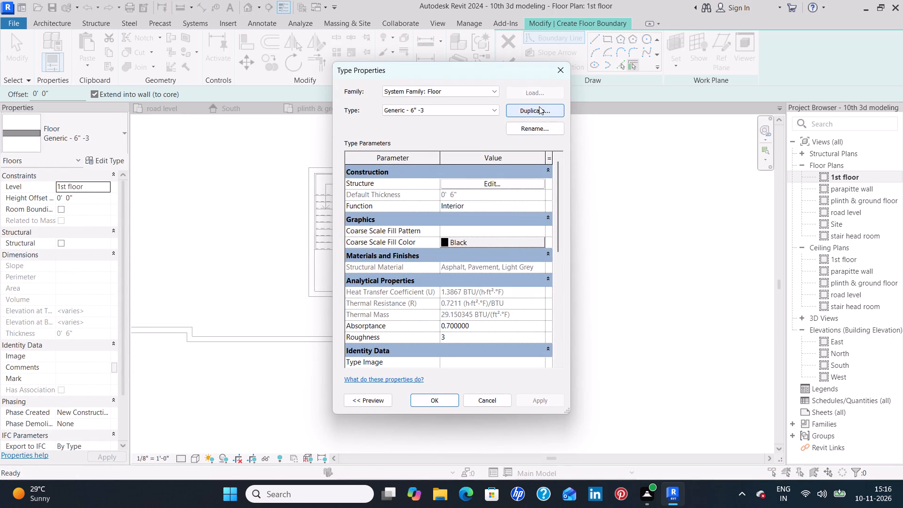
click(539, 106)
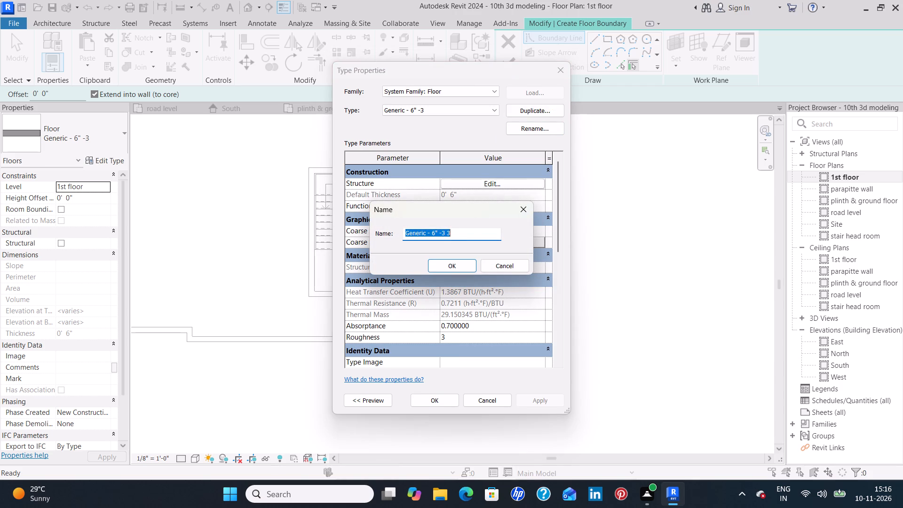
click(474, 235)
key(BackSpace)
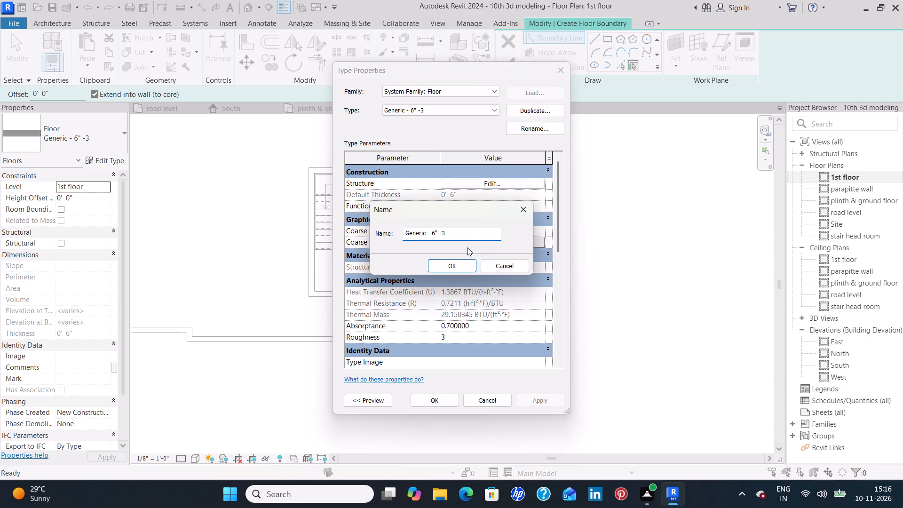
key(BackSpace)
key(BackSpace)
key(6)
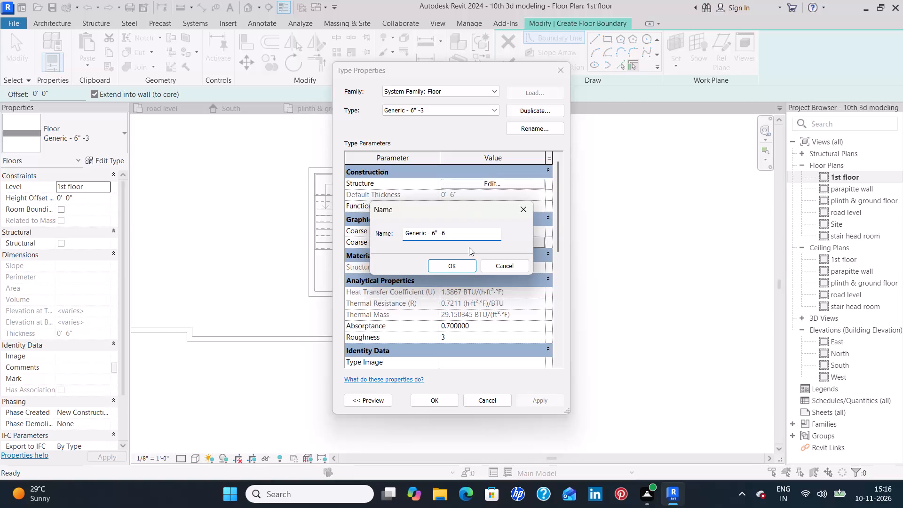
click(439, 263)
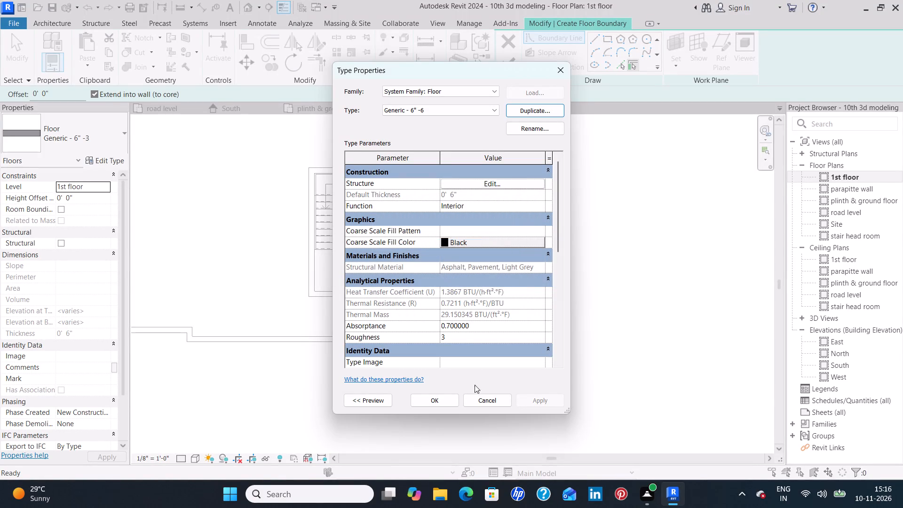
click(436, 399)
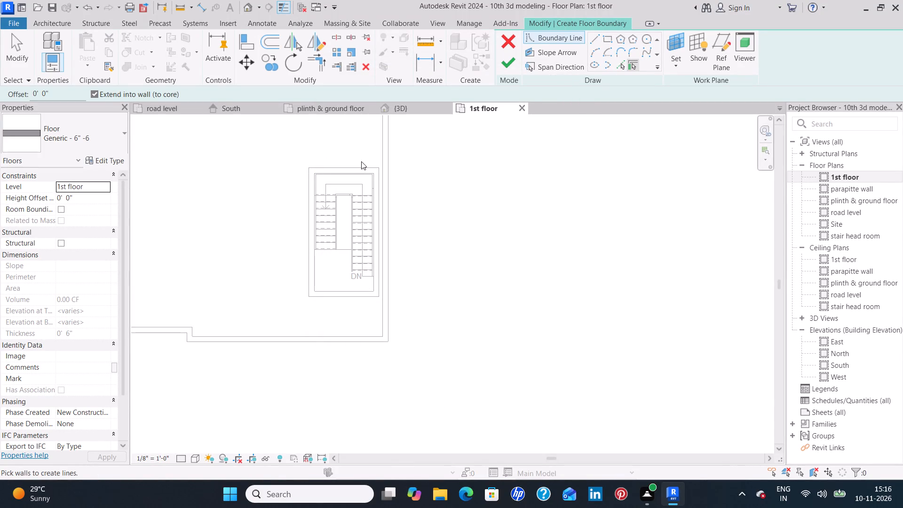
Sketch a rectangular floor boundary along the outer faces of the staircase walls, about 9' 6" wide.
click(609, 36)
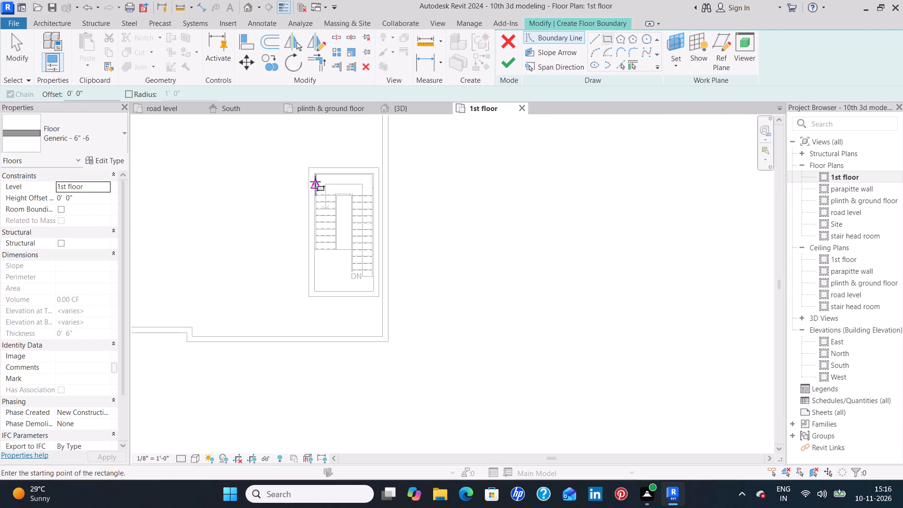
click(308, 167)
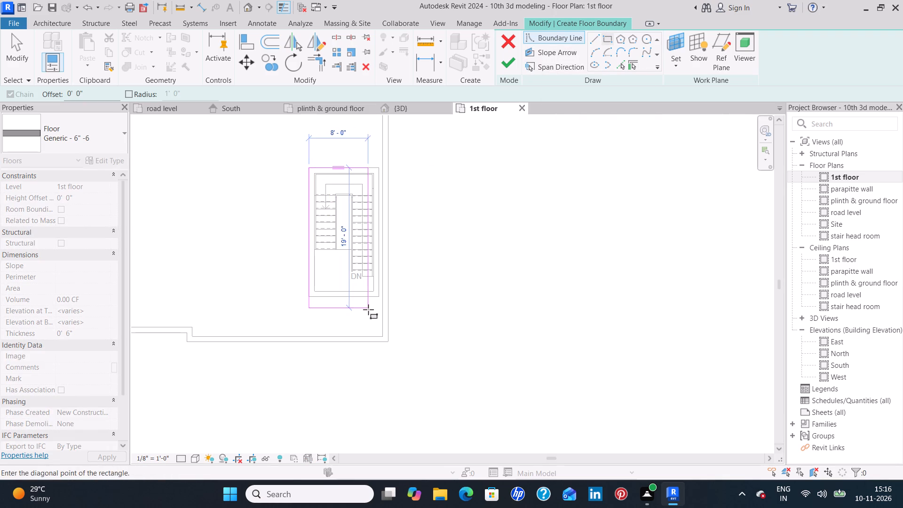
click(378, 296)
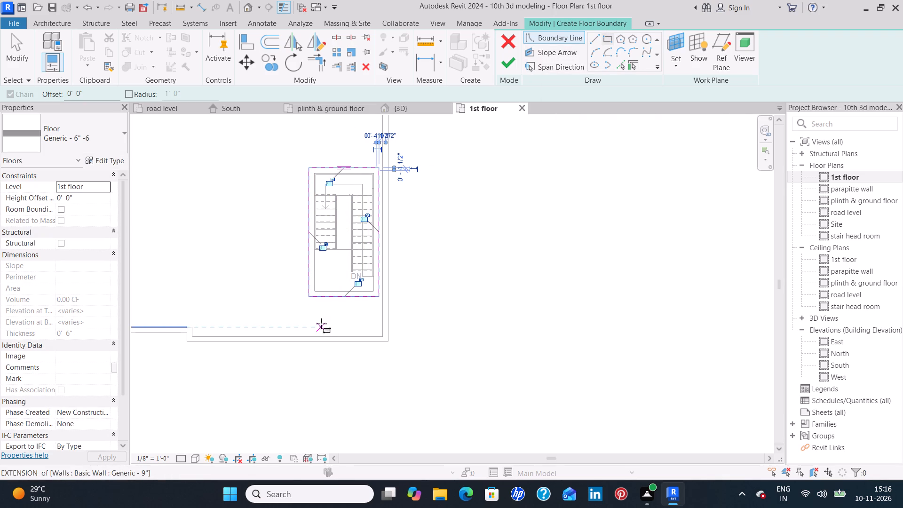
key(Escape)
key(Escape)
Move the floor boundary's south edge so it projects 2' beyond the staircase wall.
click(331, 296)
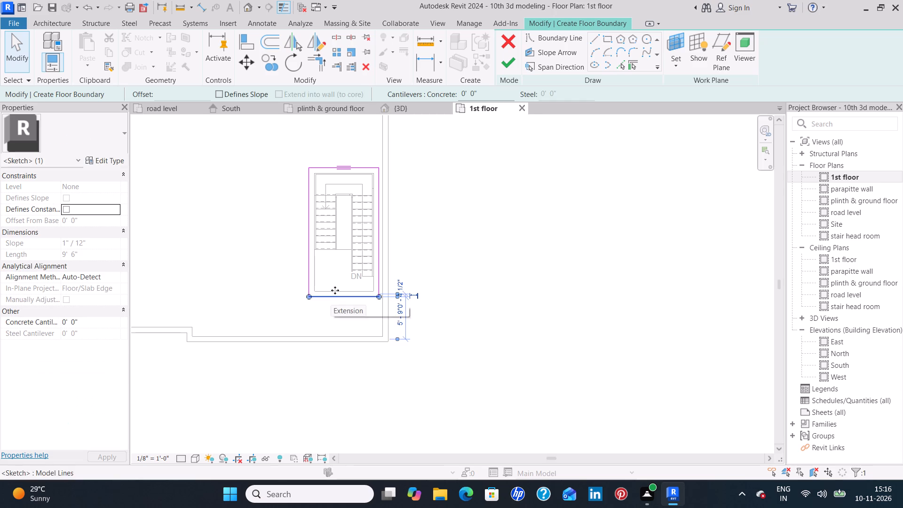
scroll(356, 257, up, 7)
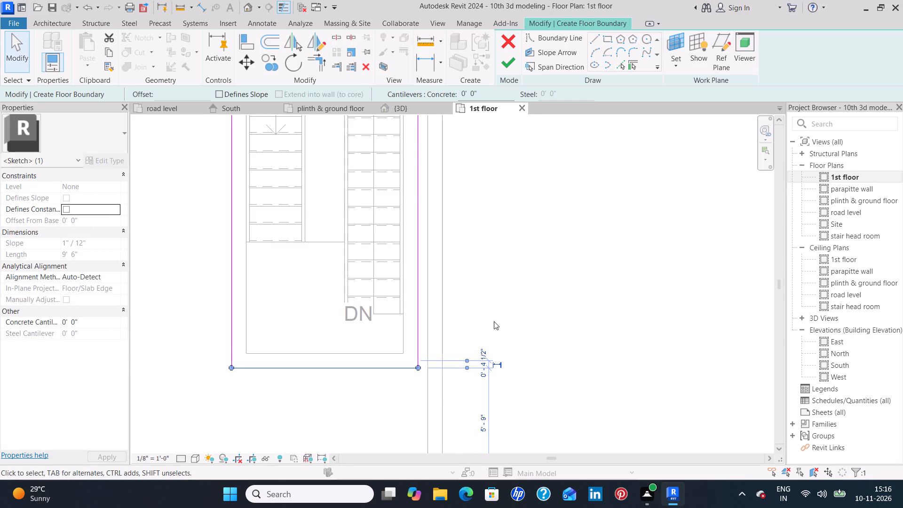
click(483, 351)
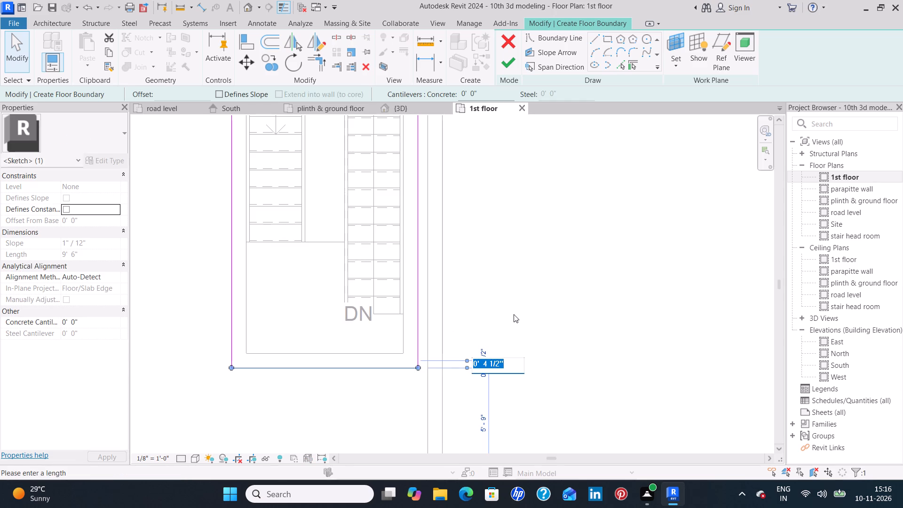
key(BackSpace)
text(2')
key(Return)
click(514, 314)
scroll(513, 312, down, 1)
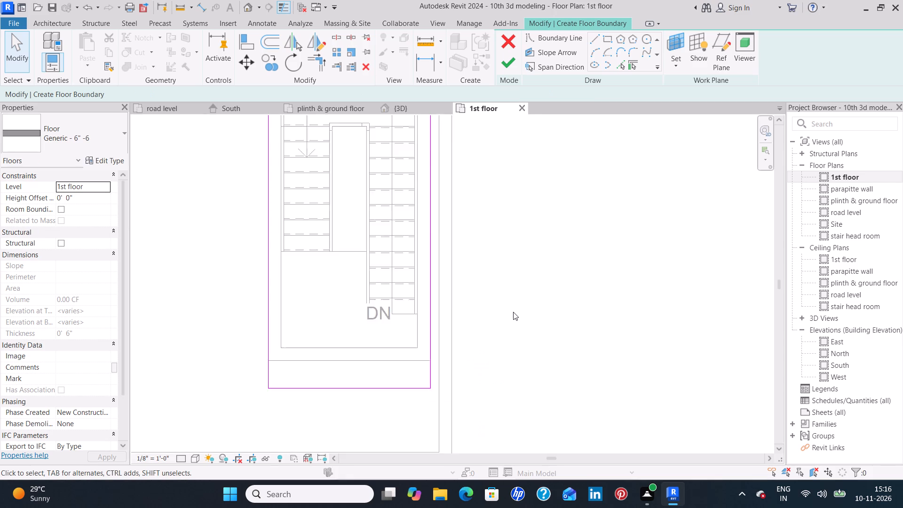
scroll(513, 312, down, 5)
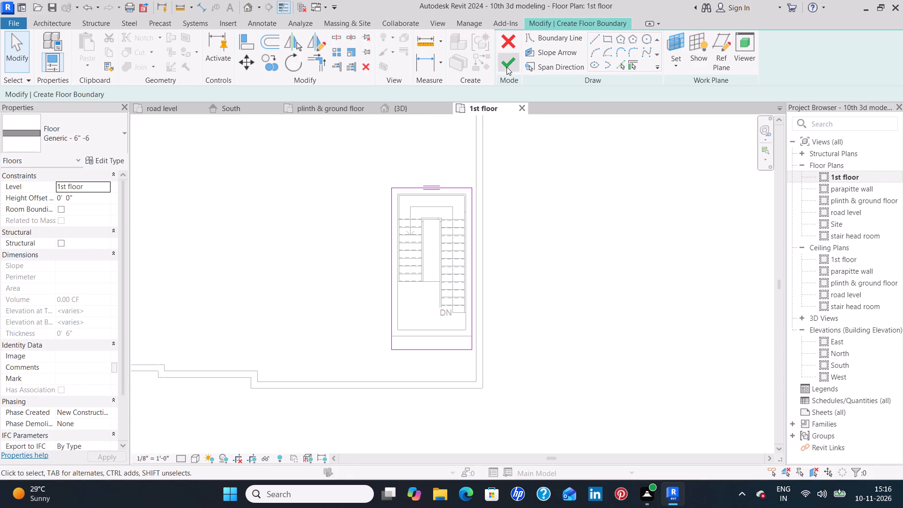
Finish the floor sketch, choosing to attach the walls to its underside and then cancelling that attachment.
click(507, 66)
click(486, 257)
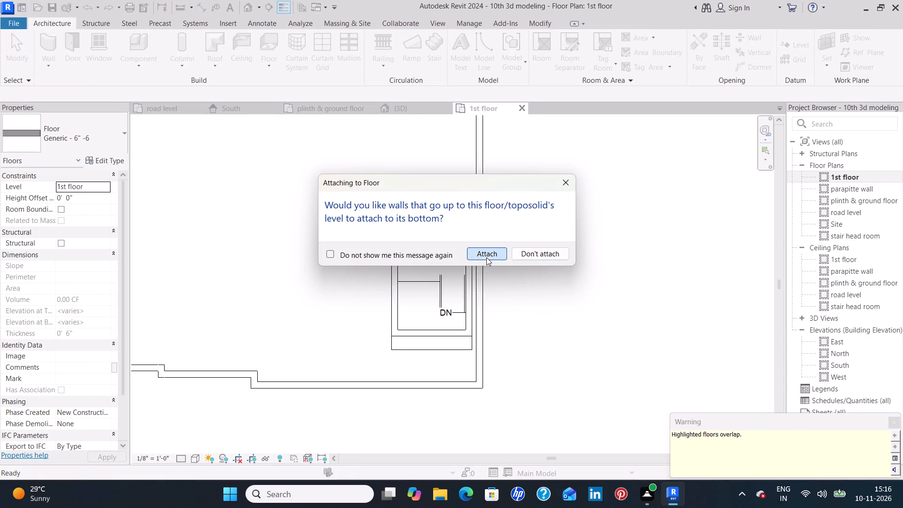
click(571, 269)
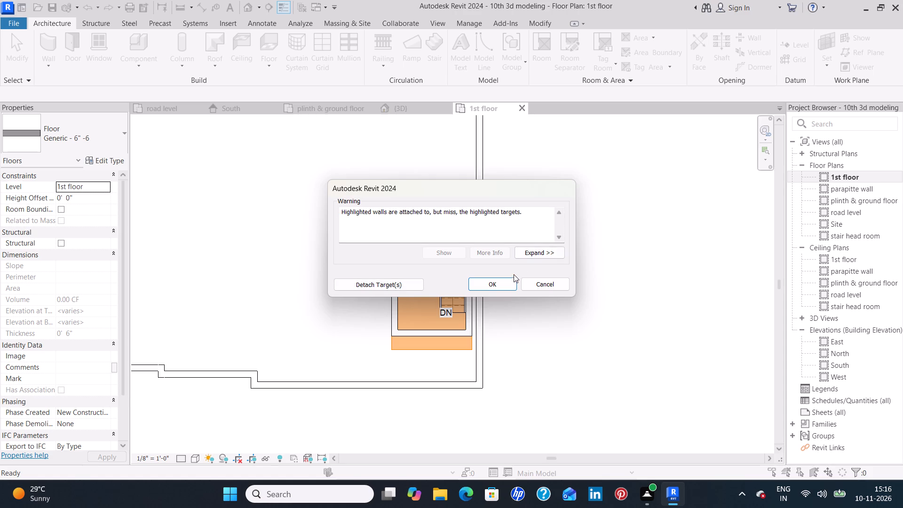
click(545, 285)
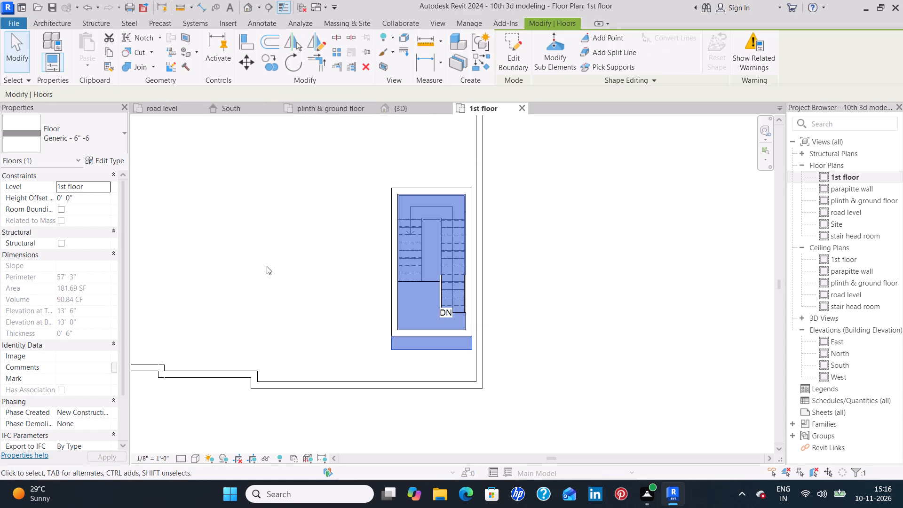
Set the new staircase floor slab's level to stair head room.
click(106, 185)
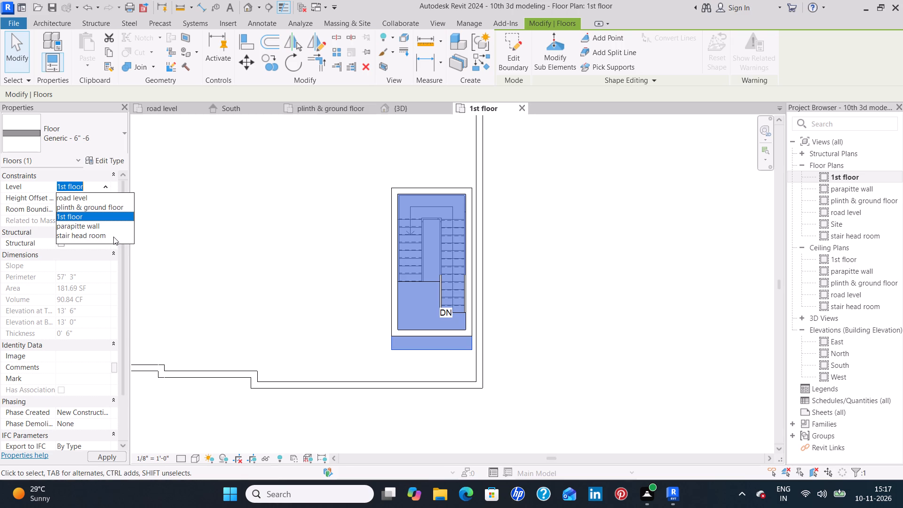
click(97, 185)
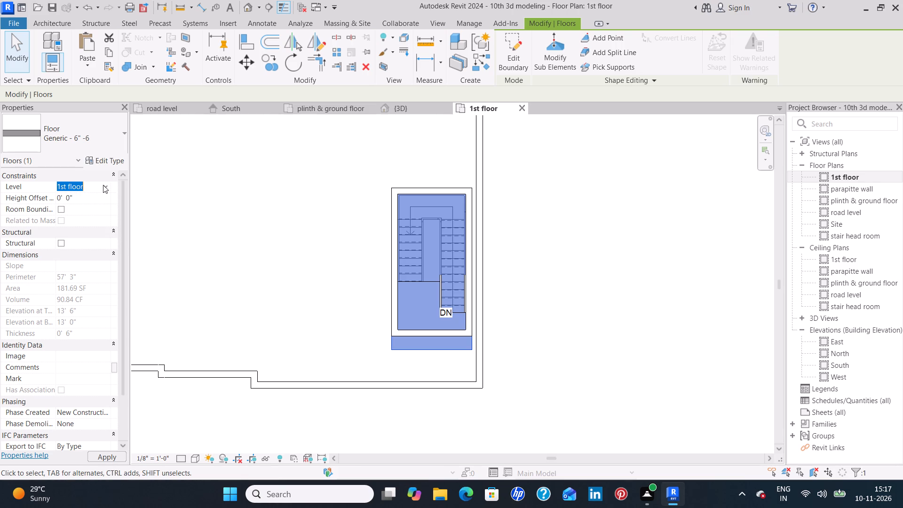
click(103, 185)
click(95, 237)
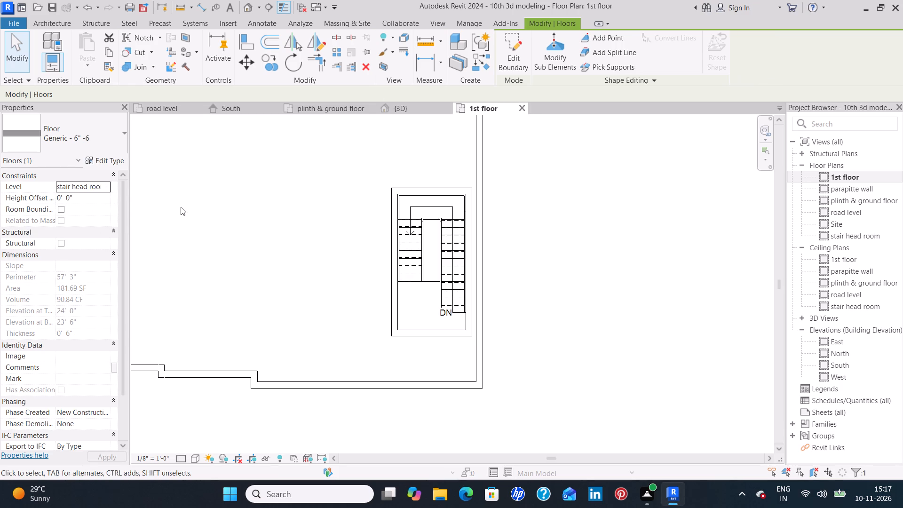
click(181, 207)
Examine the stair head room walls, roof slab and staircase opening from several sides in the 3D view.
click(425, 108)
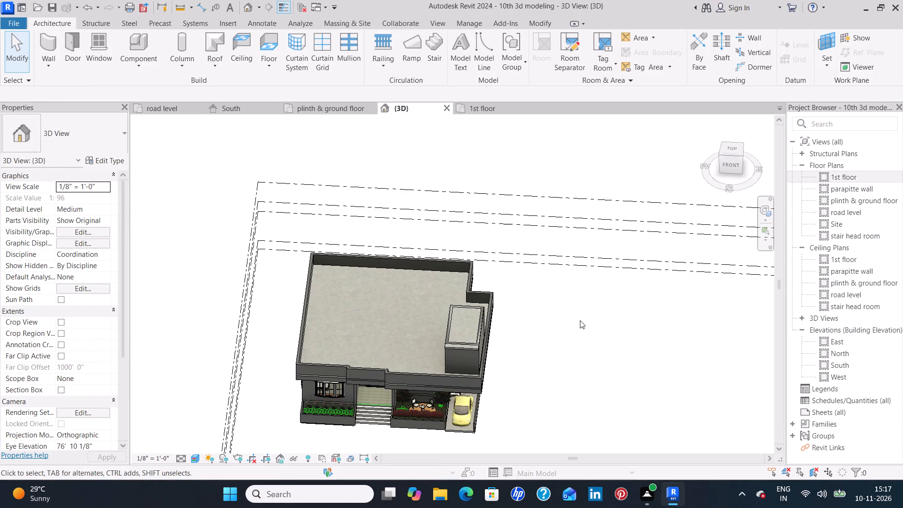
shift+middle_drag(580, 320, 564, 240)
shift+middle_drag(560, 342, 585, 274)
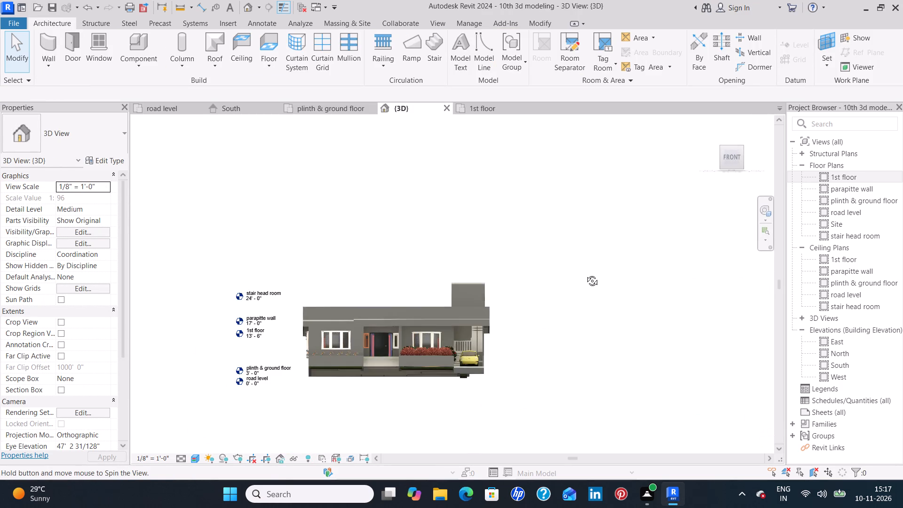
shift+middle_drag(585, 274, 465, 336)
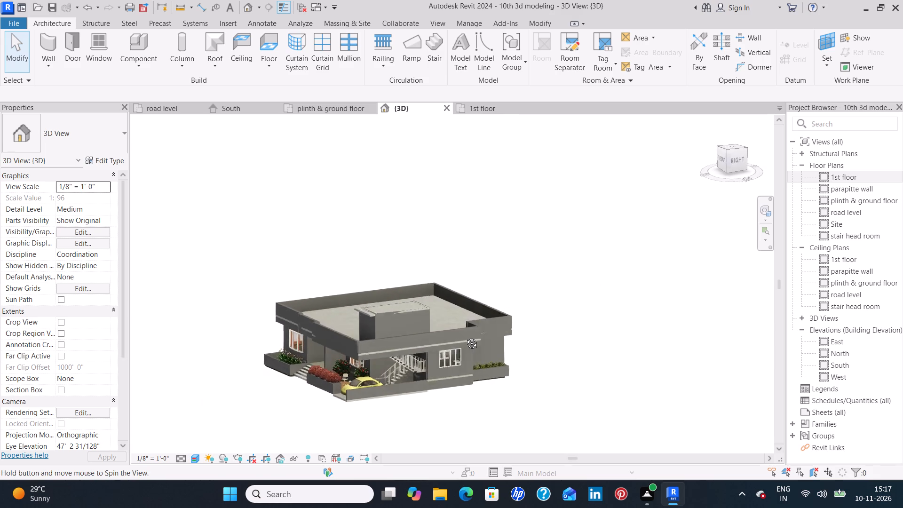
shift+middle_drag(465, 336, 568, 354)
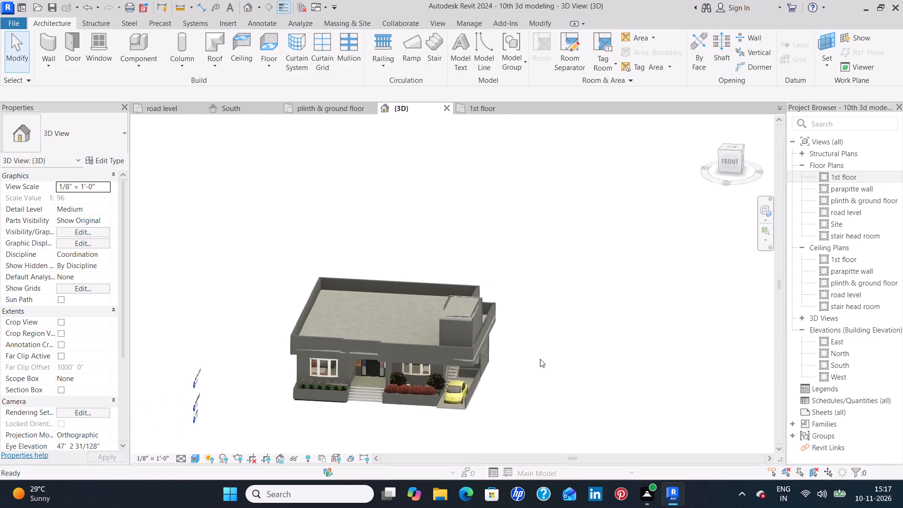
scroll(472, 372, up, 8)
shift+middle_drag(610, 371, 553, 339)
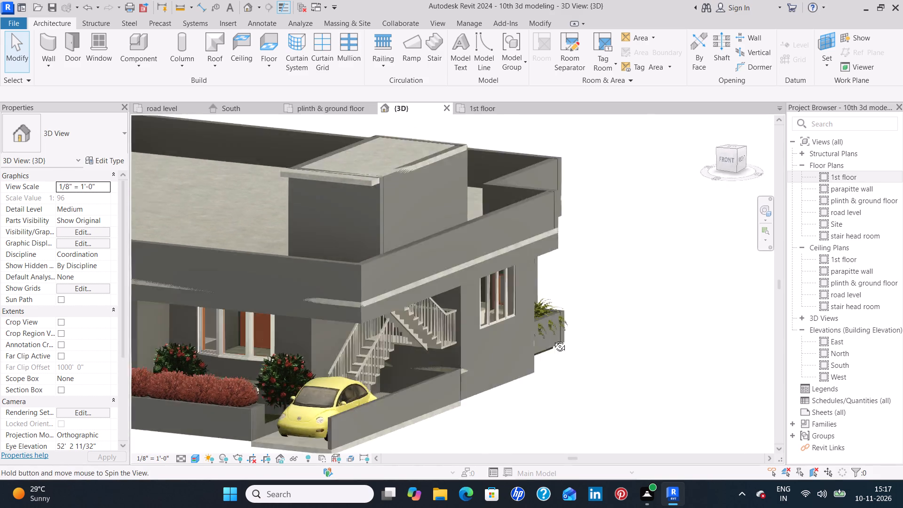
shift+middle_drag(553, 339, 507, 340)
shift+middle_drag(261, 360, 268, 356)
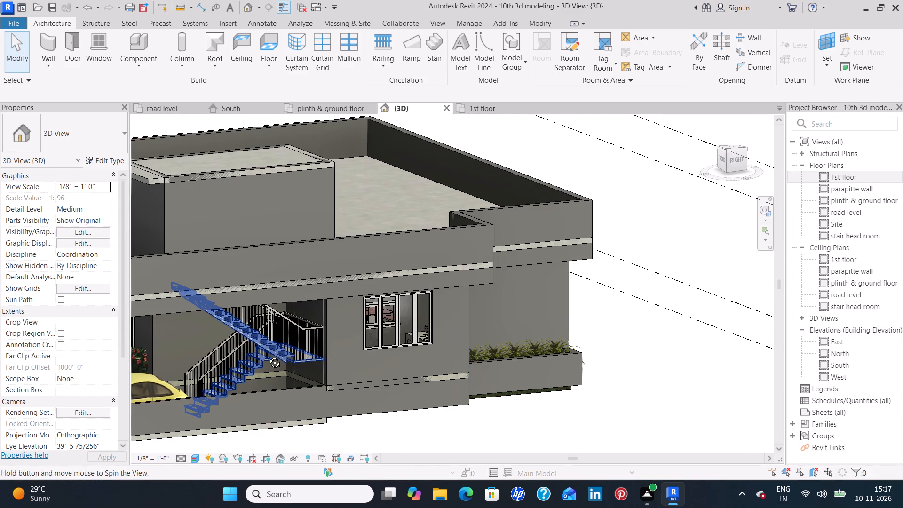
shift+middle_drag(268, 356, 315, 292)
middle_drag(534, 358, 514, 370)
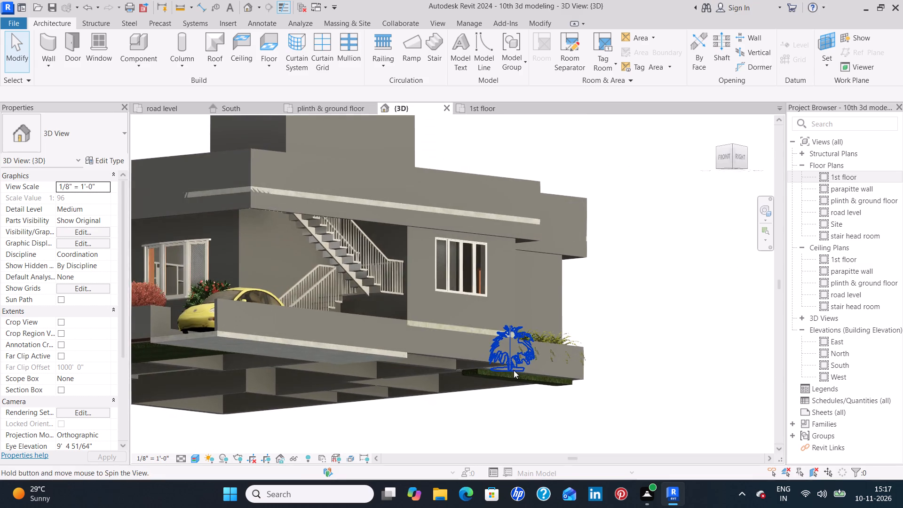
shift+middle_drag(321, 320, 305, 345)
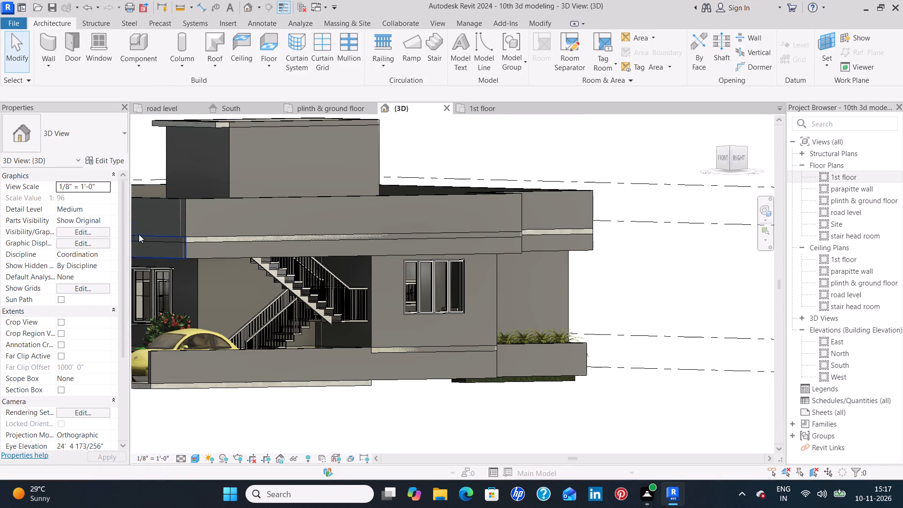
In the road level plan, start a new wall near the staircase using the Curtain Wall Storefront type.
click(184, 109)
middle_drag(674, 355, 531, 339)
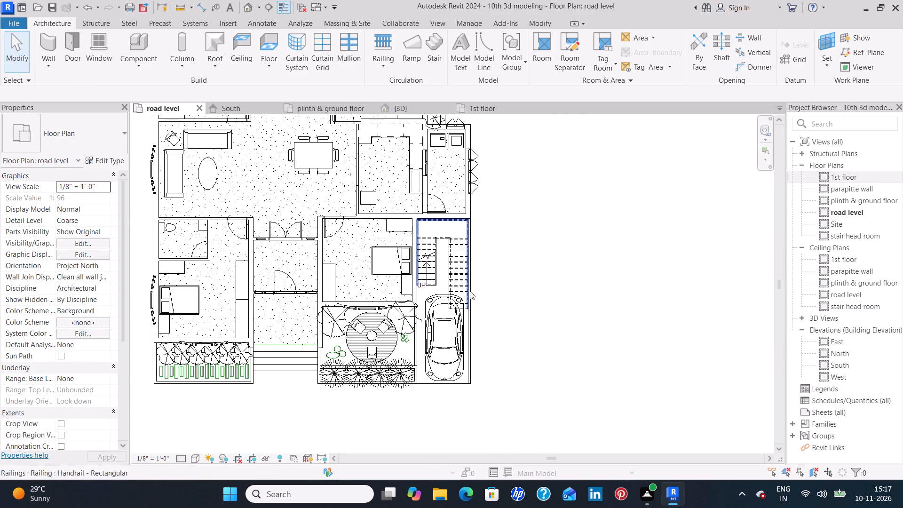
scroll(467, 278, up, 8)
middle_drag(528, 252, 490, 353)
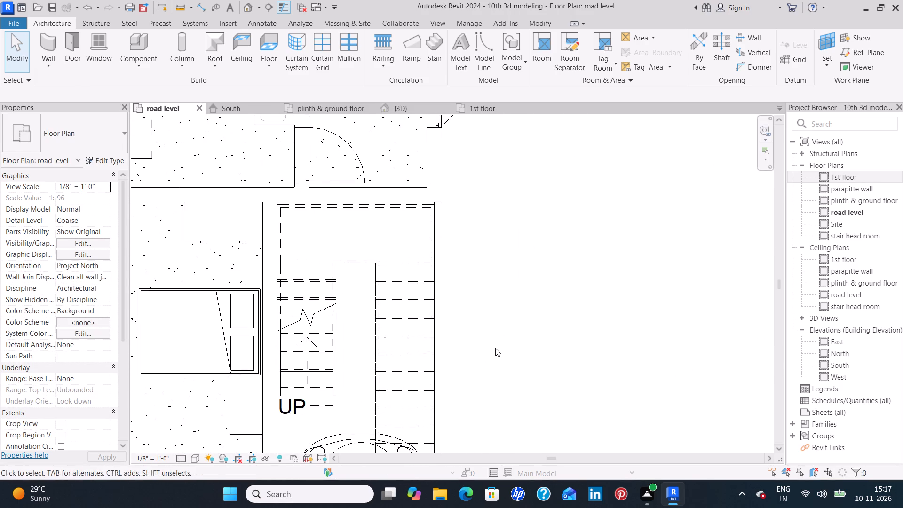
middle_drag(493, 337, 493, 254)
middle_drag(493, 264, 489, 286)
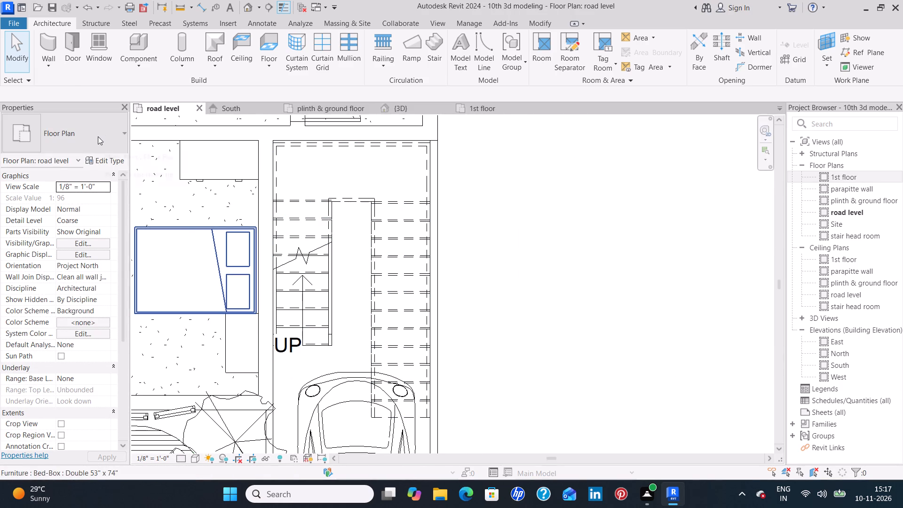
click(48, 52)
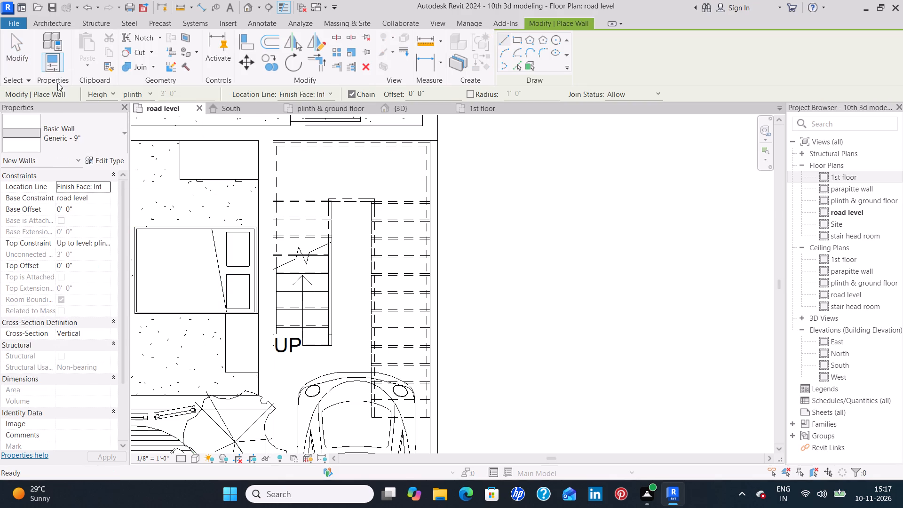
click(81, 147)
scroll(77, 292, down, 4)
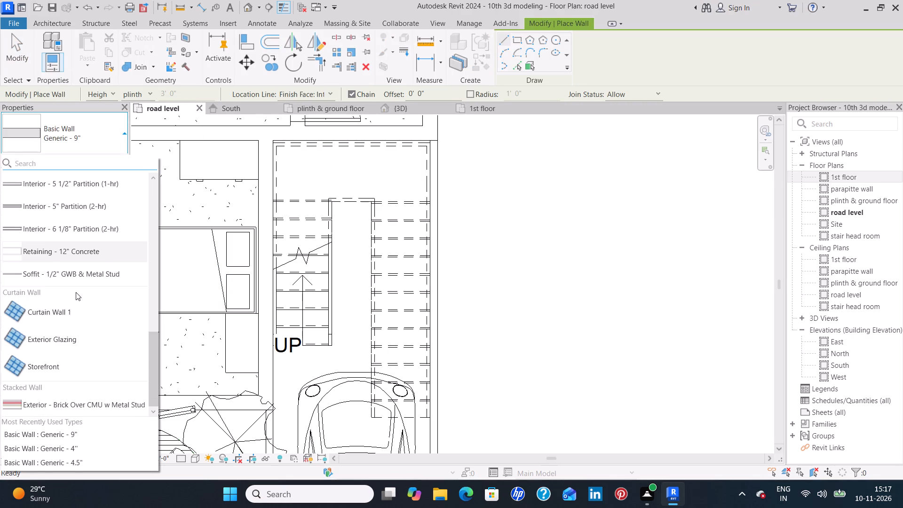
click(74, 367)
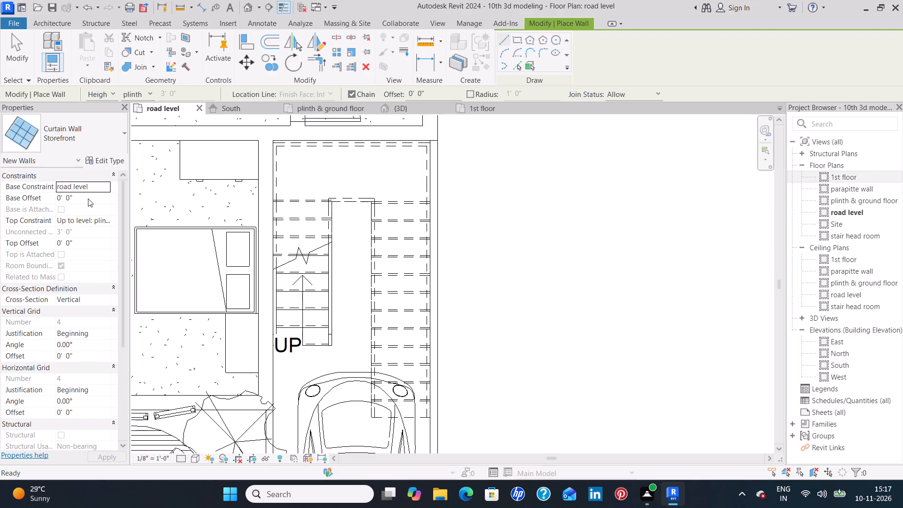
Set the new storefront wall's top constraint to Unconnected with an unconnected height of 12'.
click(109, 222)
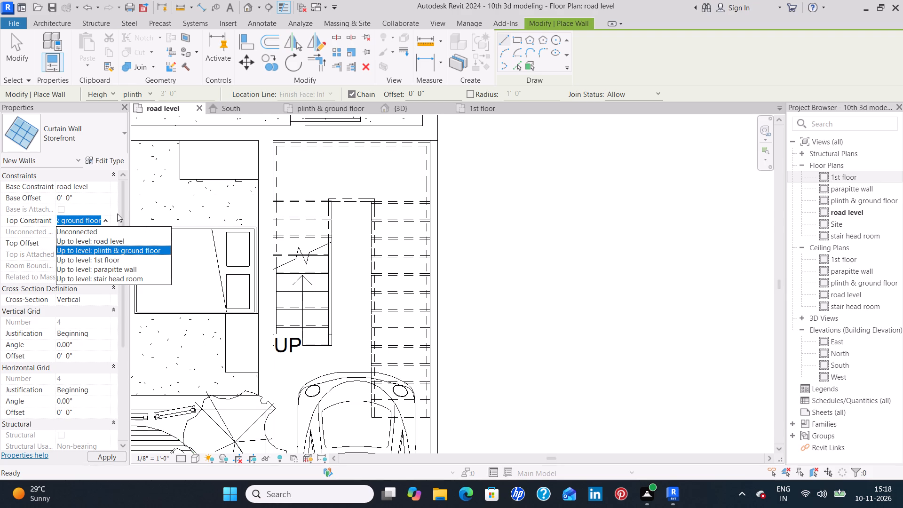
click(92, 231)
click(93, 233)
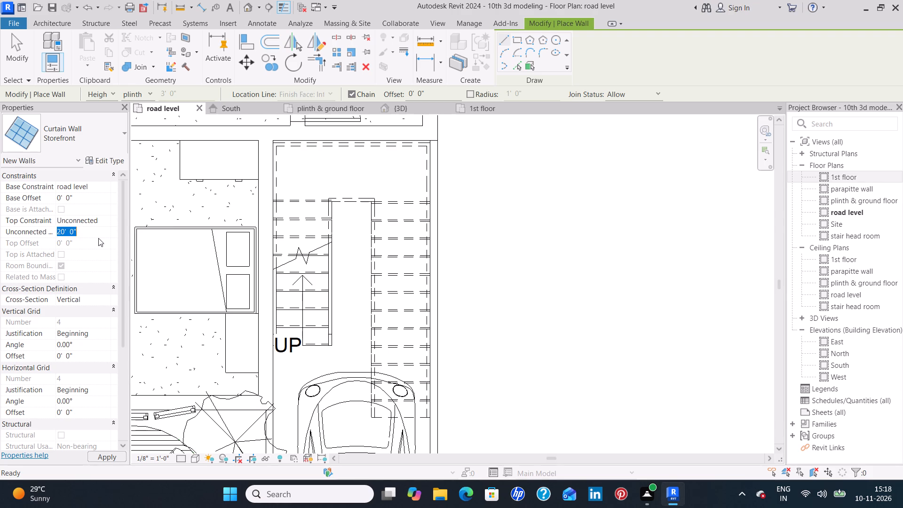
key(BackSpace)
key(1)
key(2)
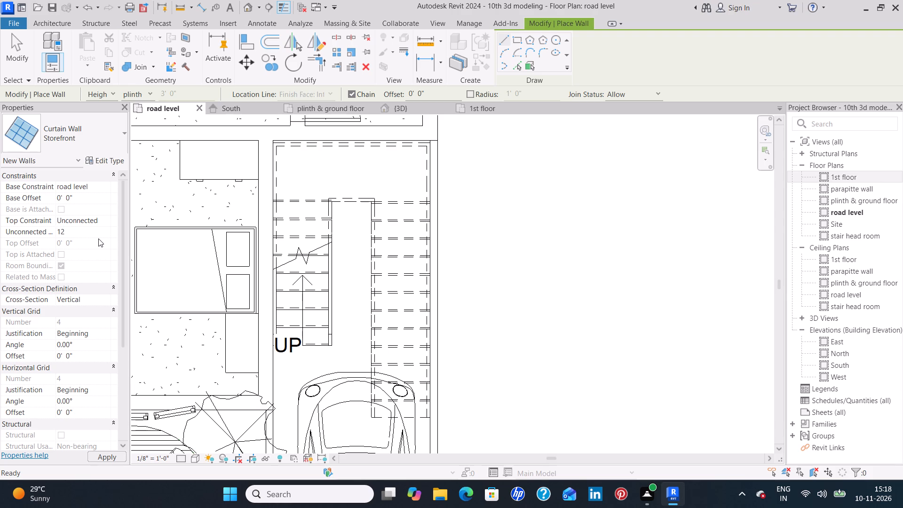
key(apostrophe)
key(Return)
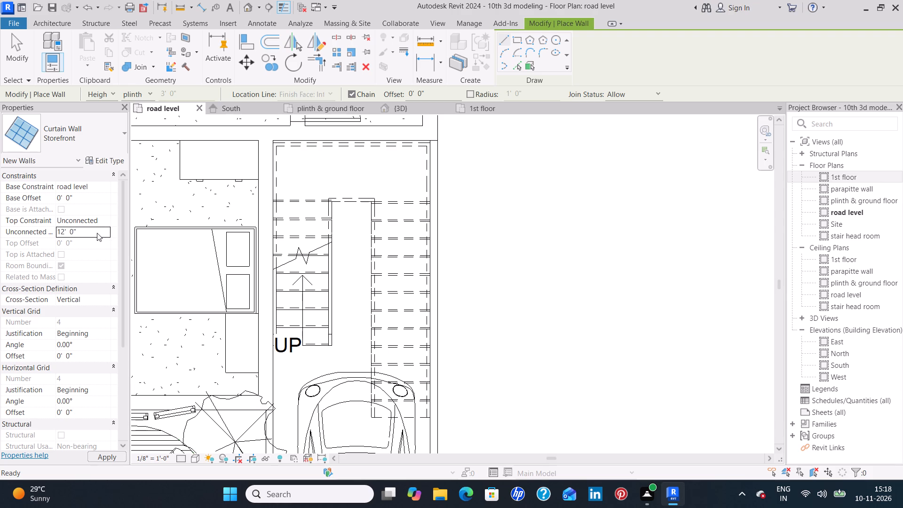
Set the new storefront wall's unconnected height to 10' and apply it.
click(97, 233)
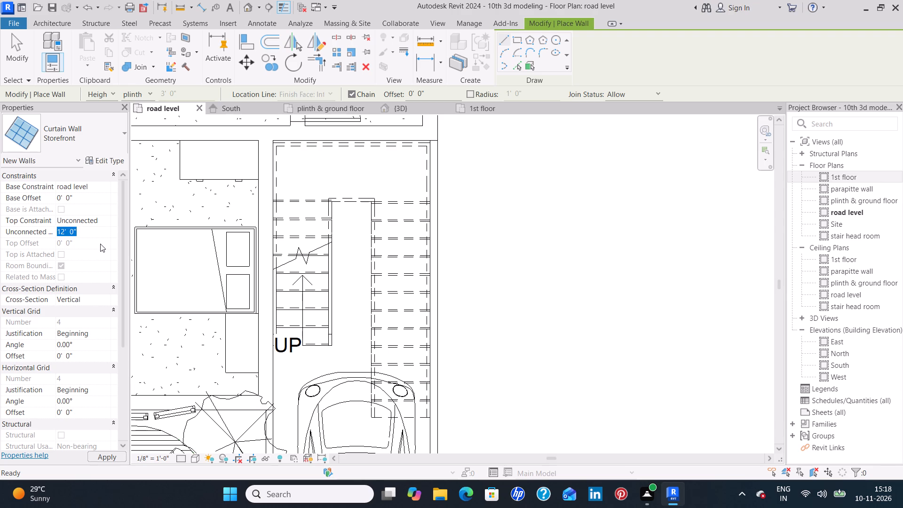
key(BackSpace)
text(10')
key(Return)
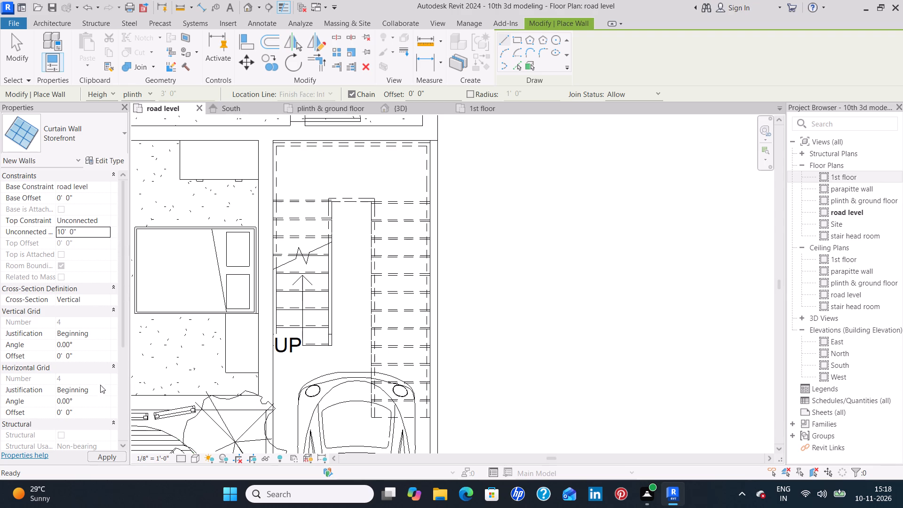
click(103, 453)
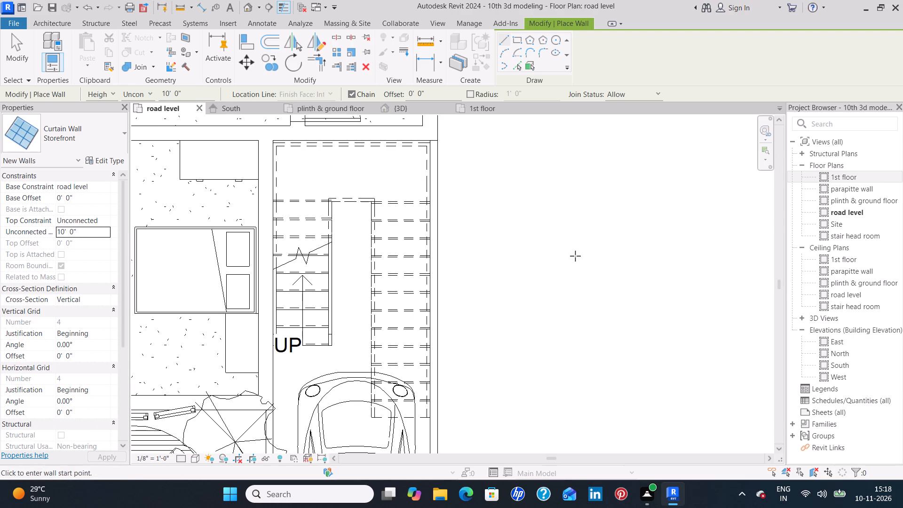
scroll(519, 190, down, 2)
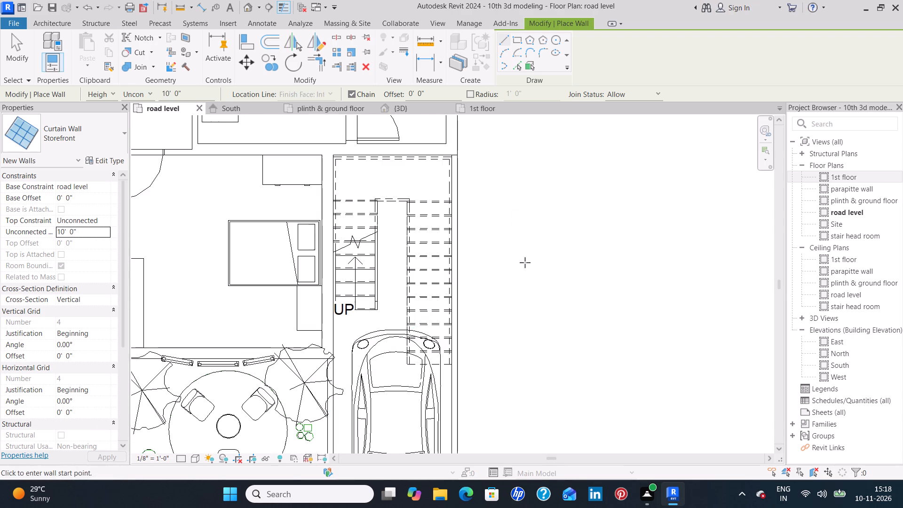
Draw the storefront curtain wall about 14' long along the staircase's outer edge, from the rear wall corner to the flight's front end.
middle_drag(525, 262, 459, 231)
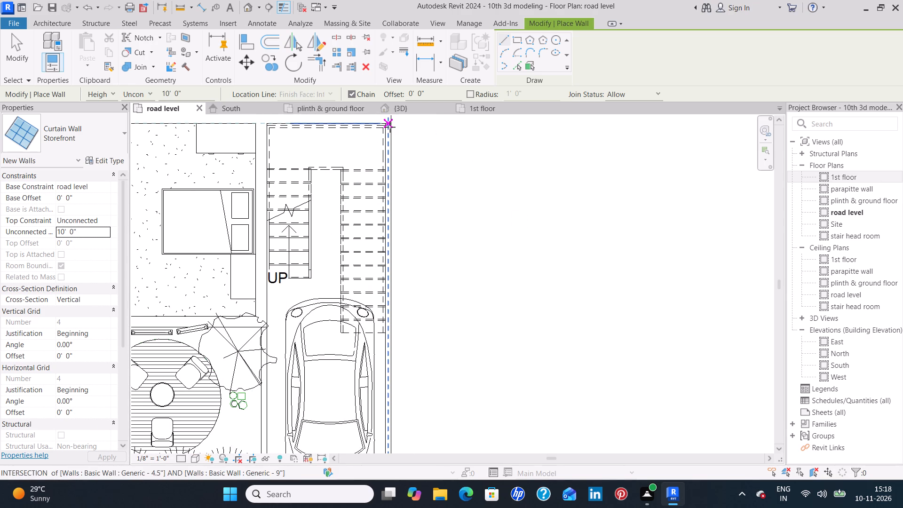
click(390, 127)
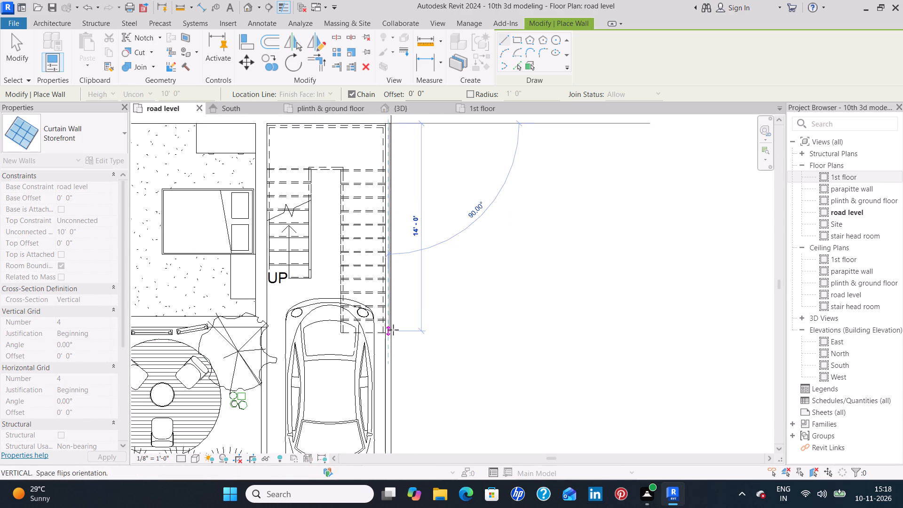
click(389, 333)
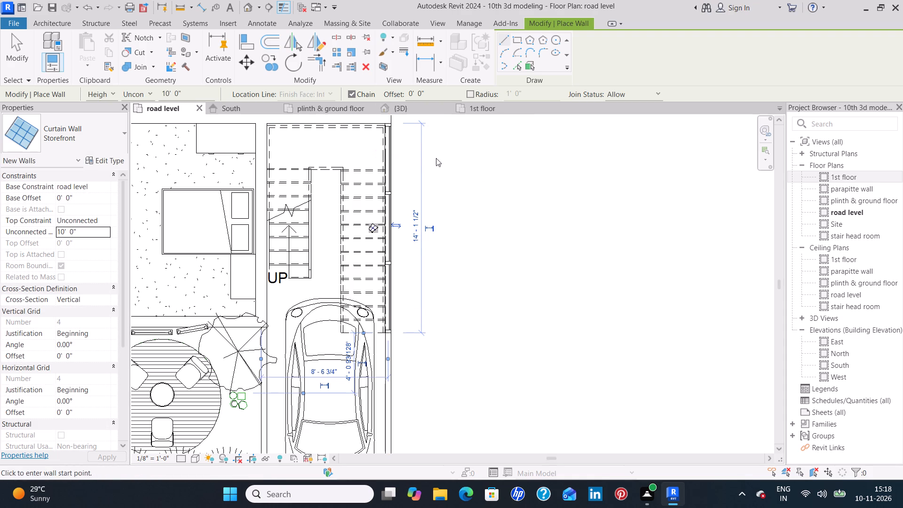
key(Escape)
In the 3D view, measure the vertical gap between the top of the storefront wall and the underside of the roof edge.
click(422, 109)
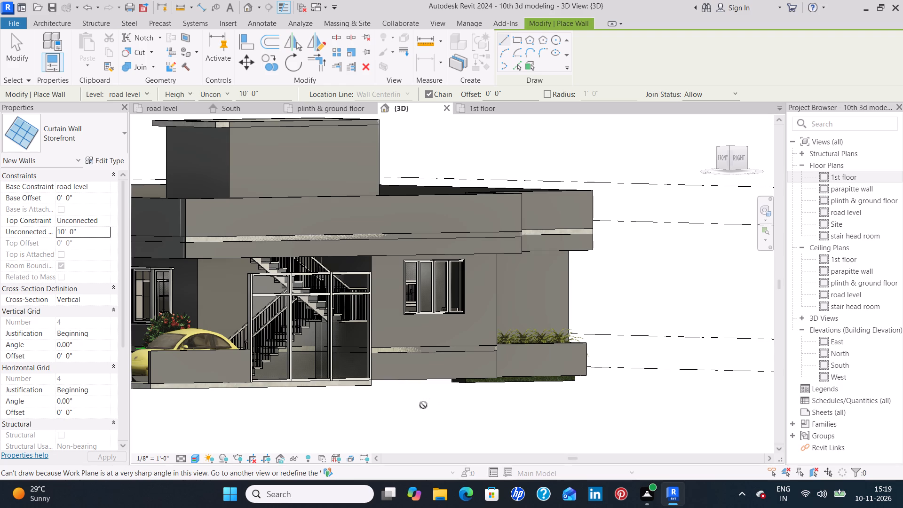
shift+middle_drag(422, 405, 444, 399)
scroll(411, 261, up, 5)
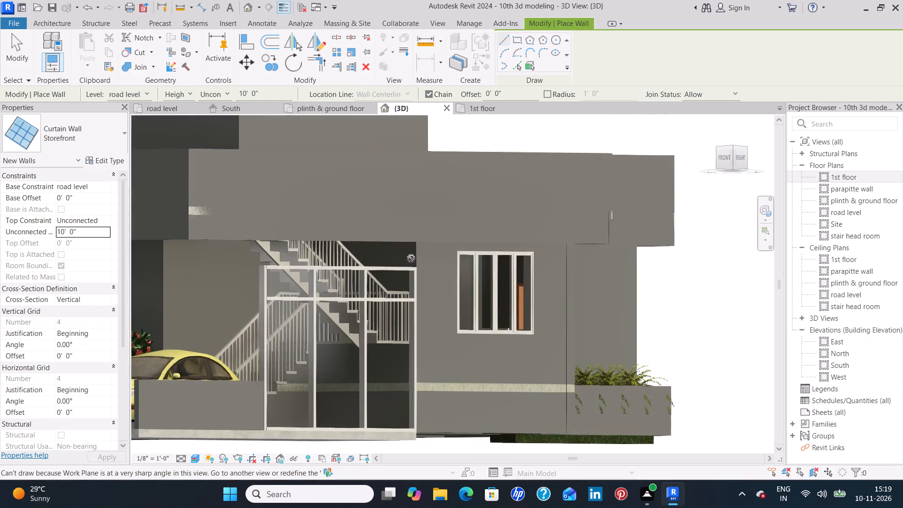
scroll(411, 258, up, 6)
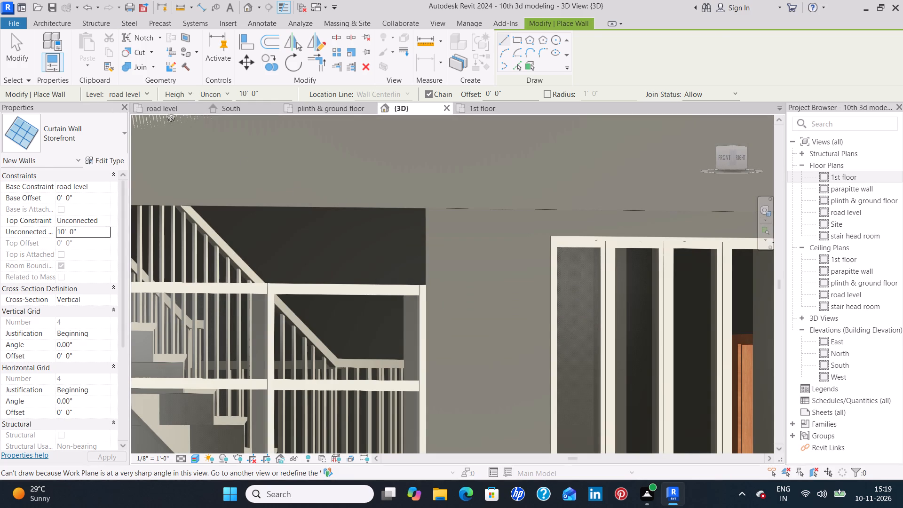
key(Escape)
click(185, 6)
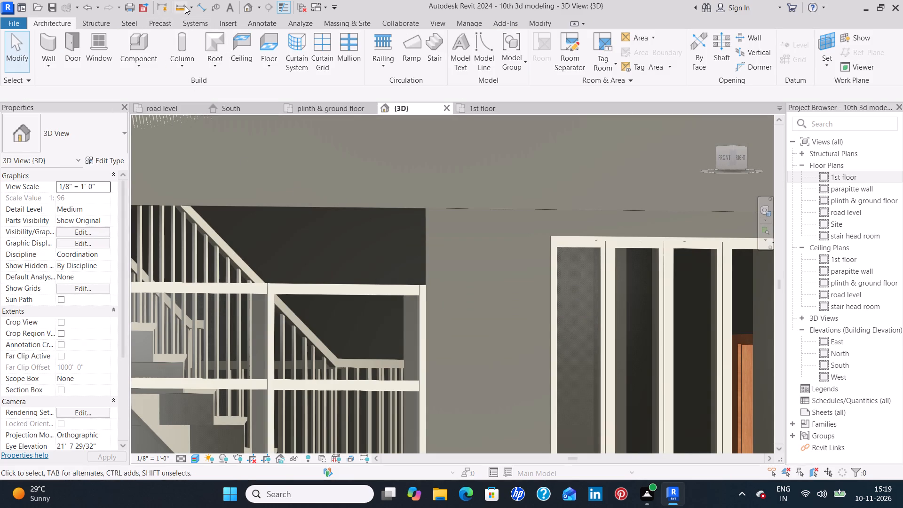
click(426, 285)
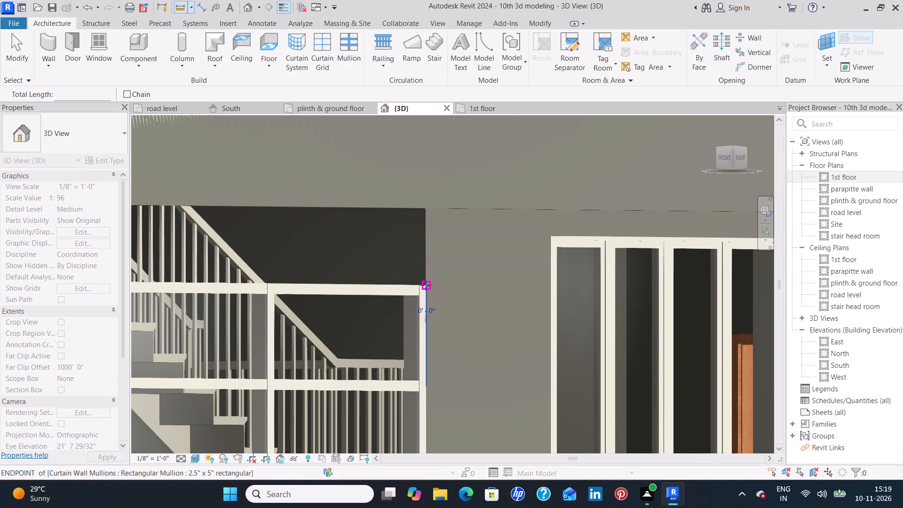
click(425, 209)
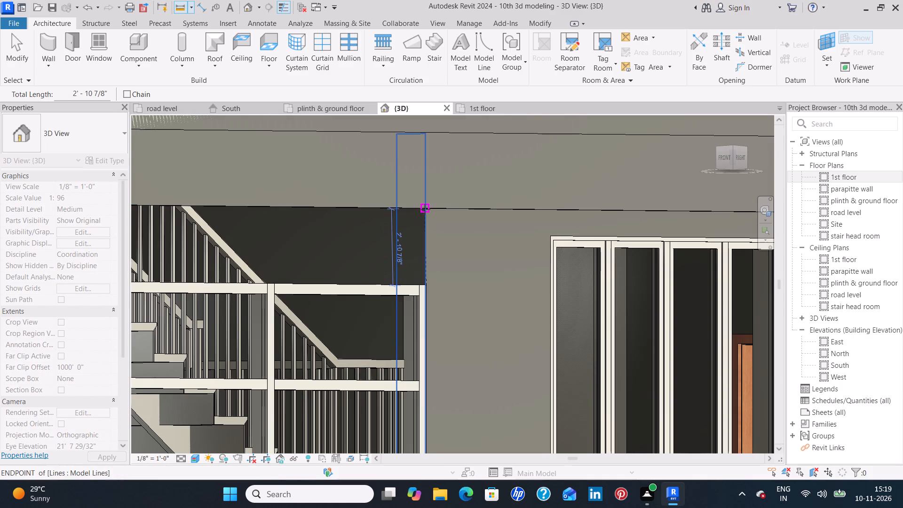
key(Escape)
key(Escape)
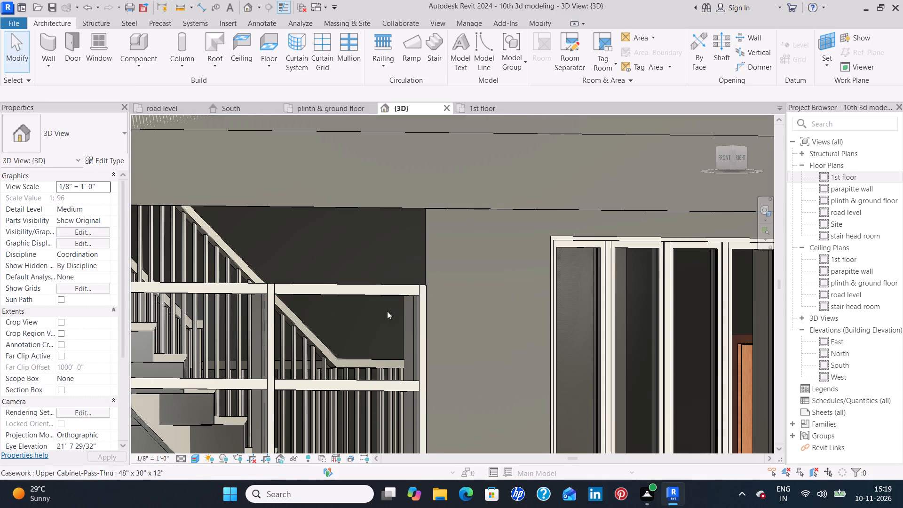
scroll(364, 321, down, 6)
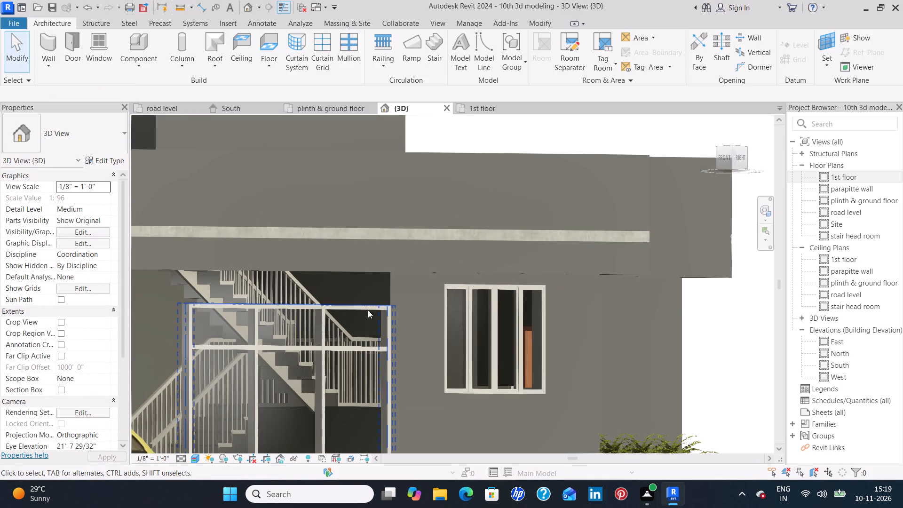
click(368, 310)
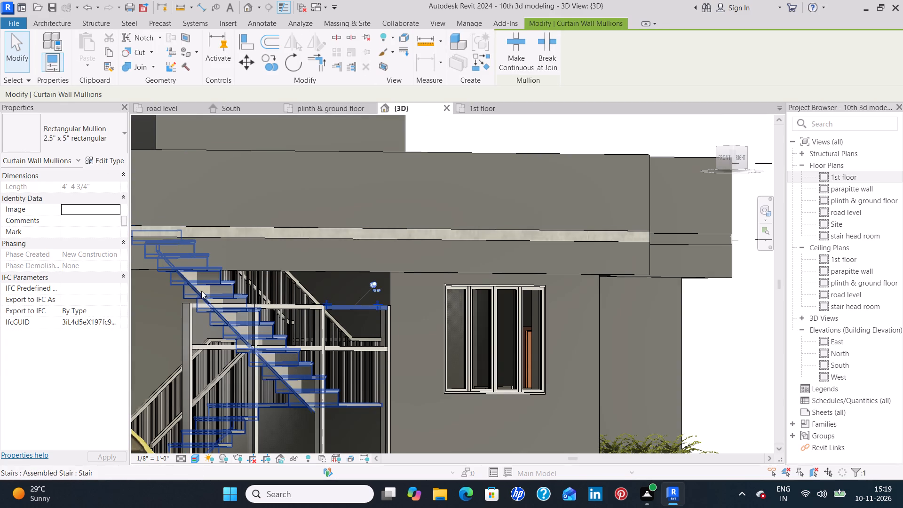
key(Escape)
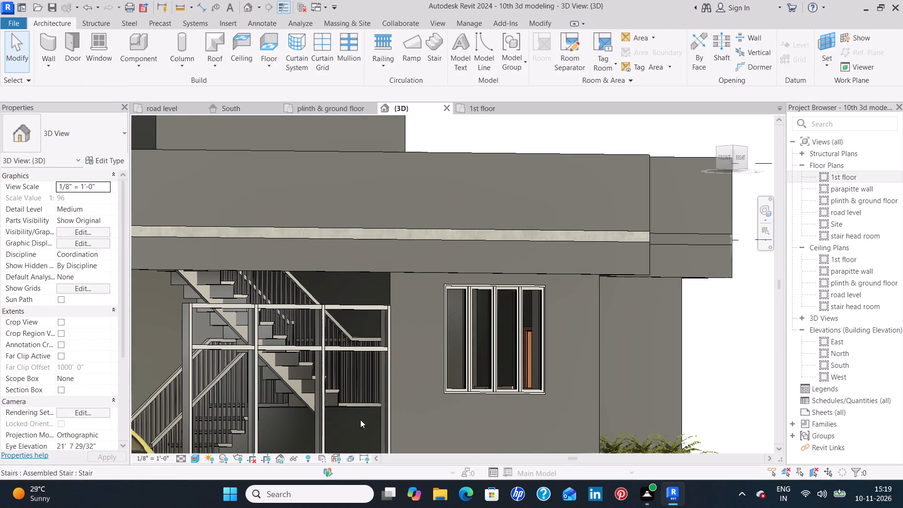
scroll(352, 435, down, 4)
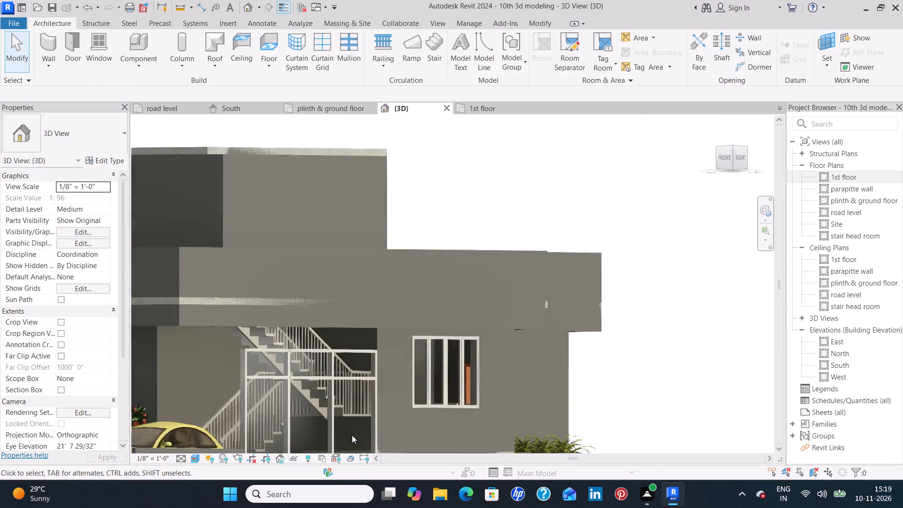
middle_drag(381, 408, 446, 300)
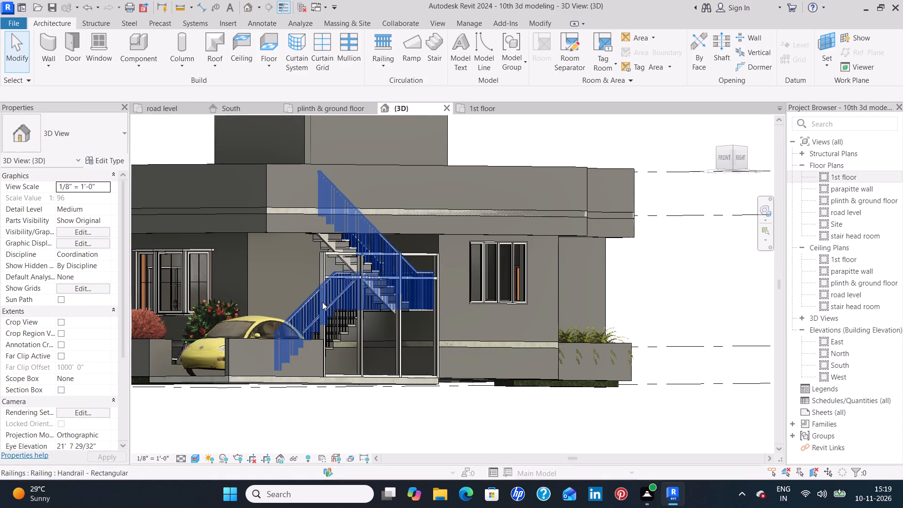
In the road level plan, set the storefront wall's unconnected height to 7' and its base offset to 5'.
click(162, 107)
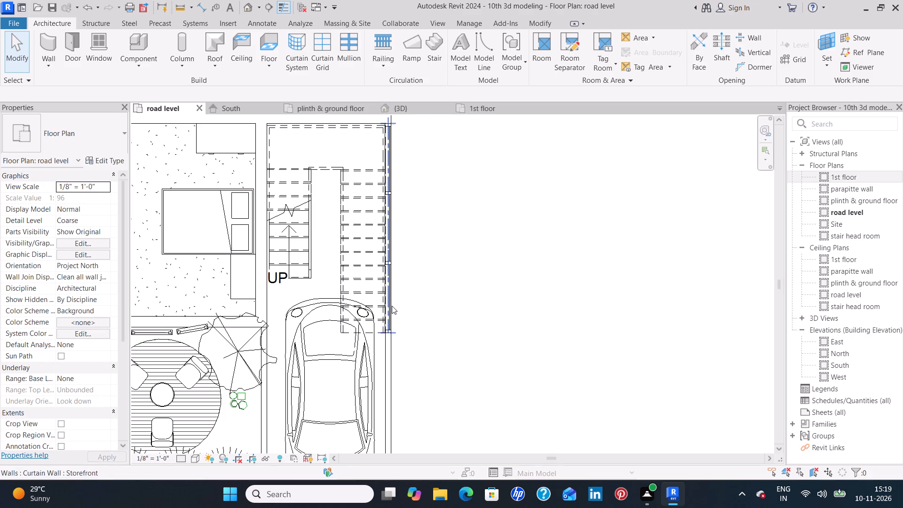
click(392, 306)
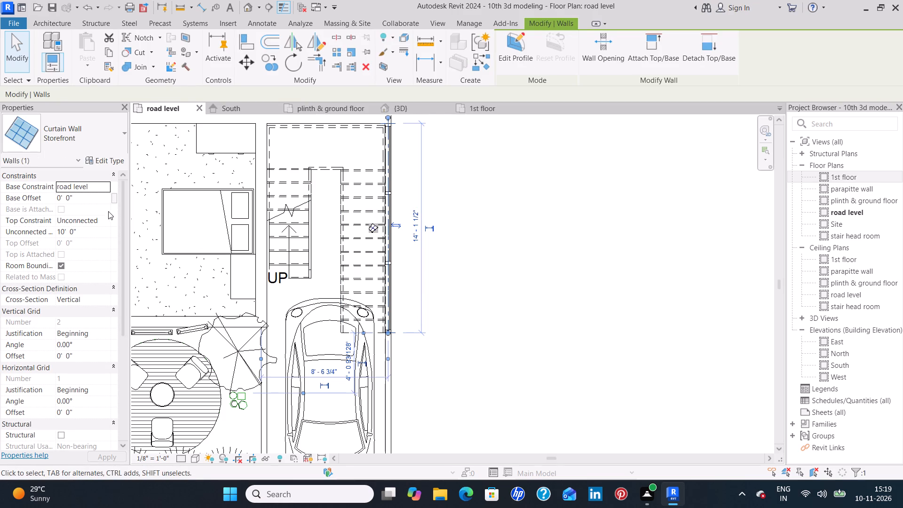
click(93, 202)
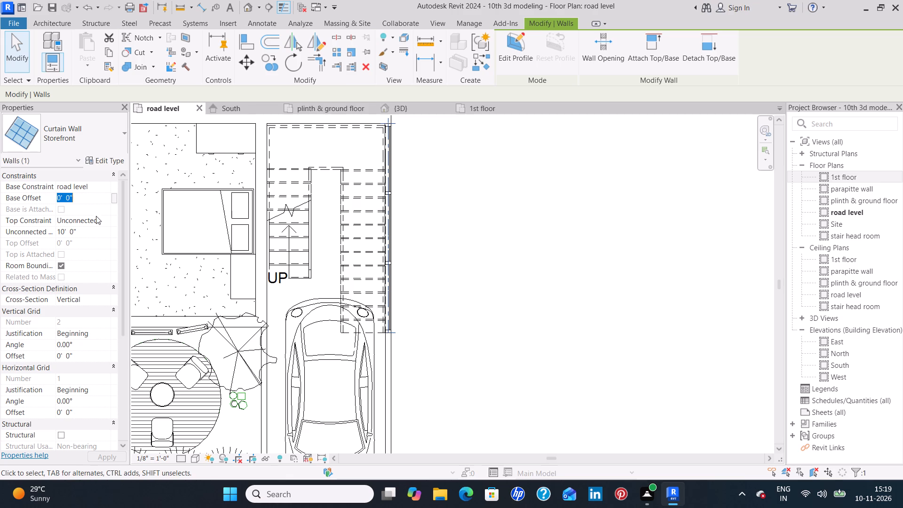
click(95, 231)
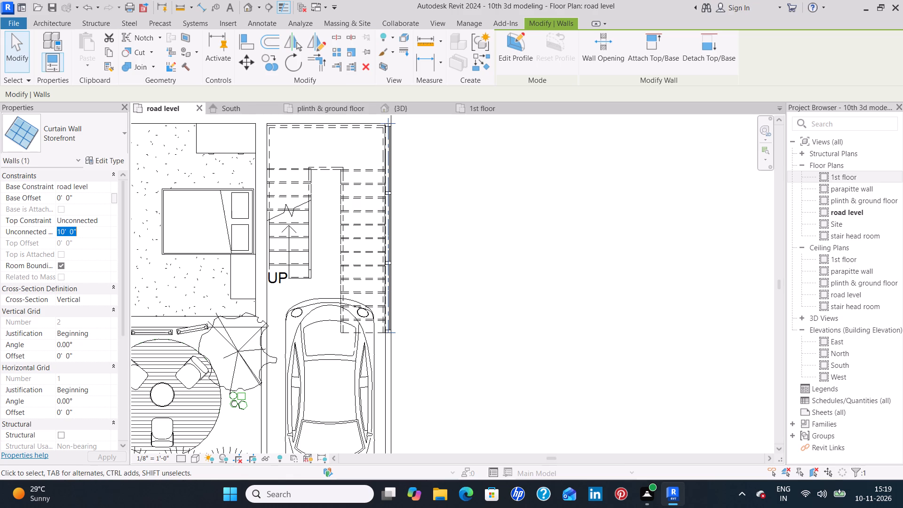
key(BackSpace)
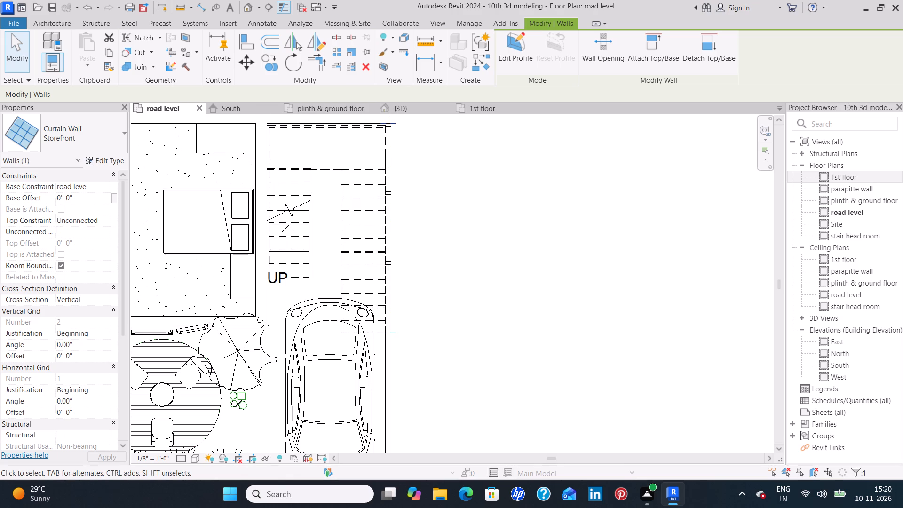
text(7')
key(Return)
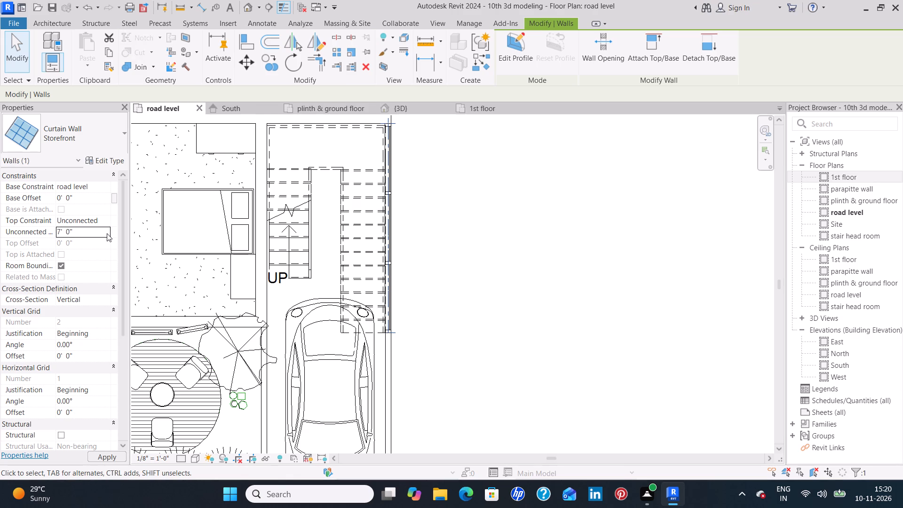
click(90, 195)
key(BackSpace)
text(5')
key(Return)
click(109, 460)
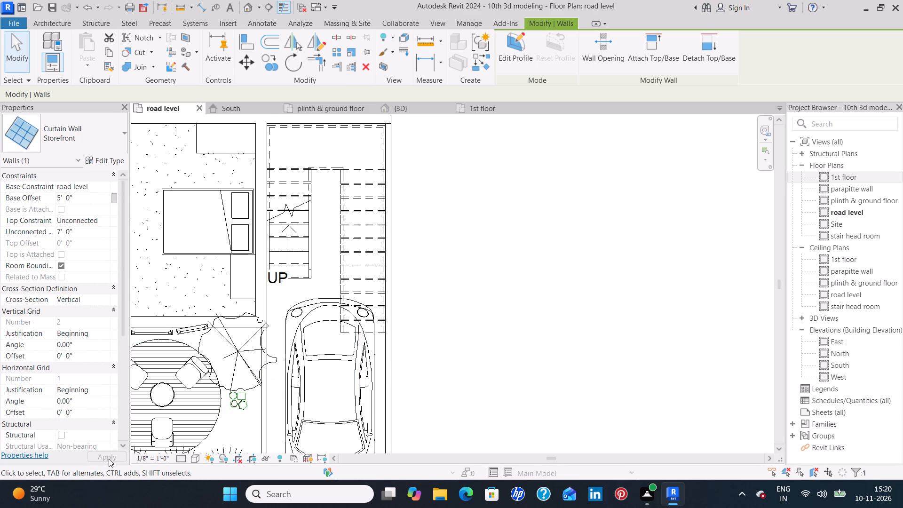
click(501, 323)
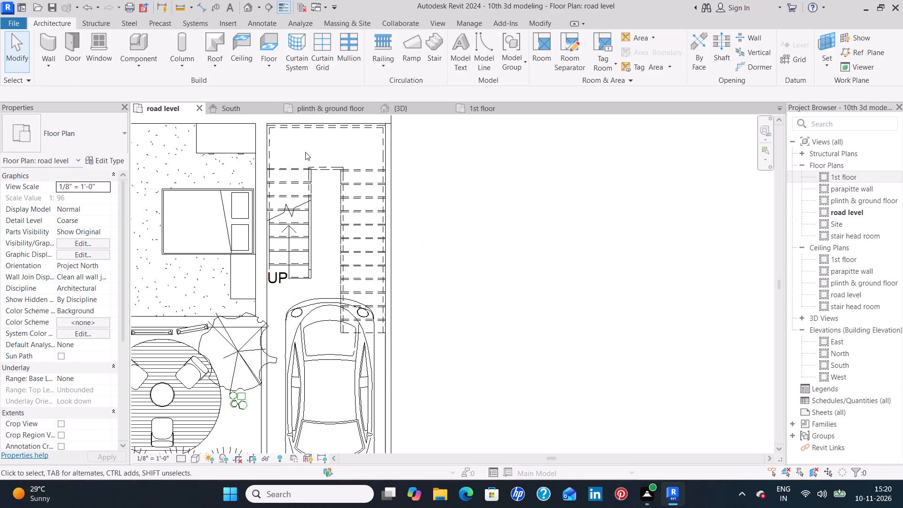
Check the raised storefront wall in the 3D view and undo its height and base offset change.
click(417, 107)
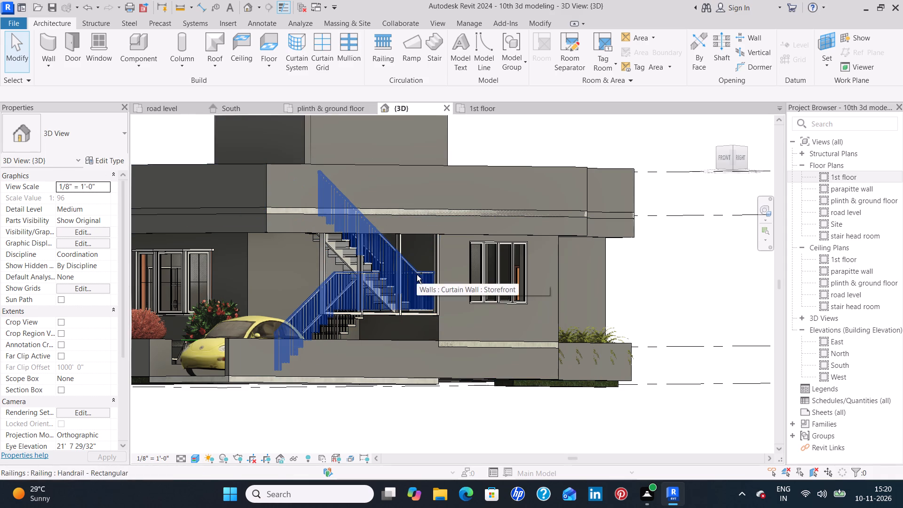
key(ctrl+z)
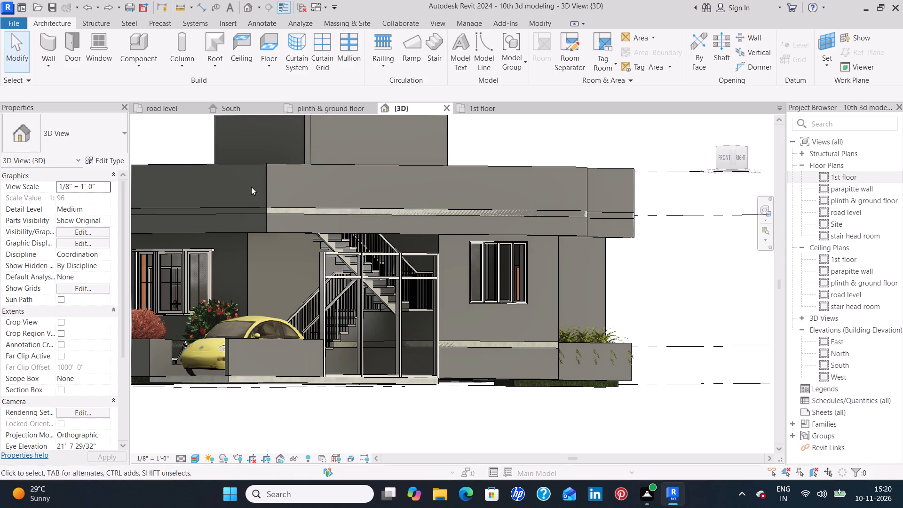
In the road level plan, set the storefront wall's base offset to 3' and its unconnected height to 7'.
click(172, 107)
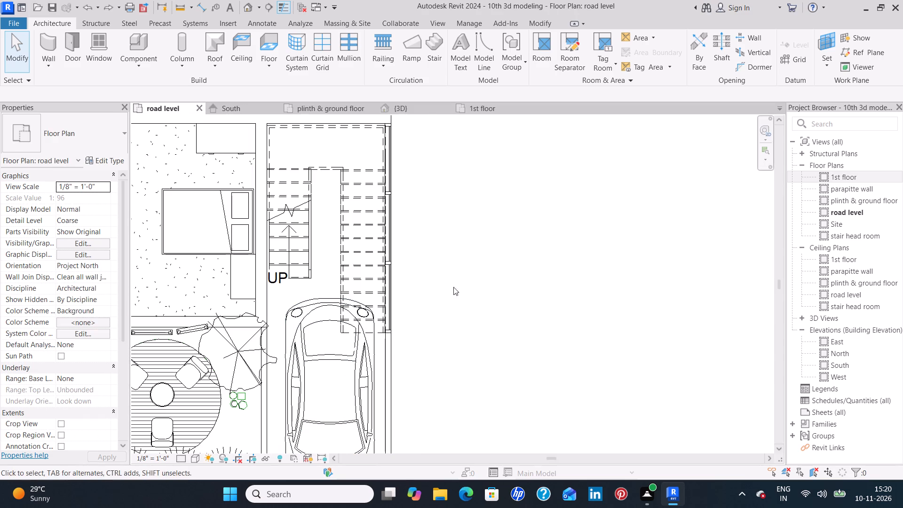
click(392, 285)
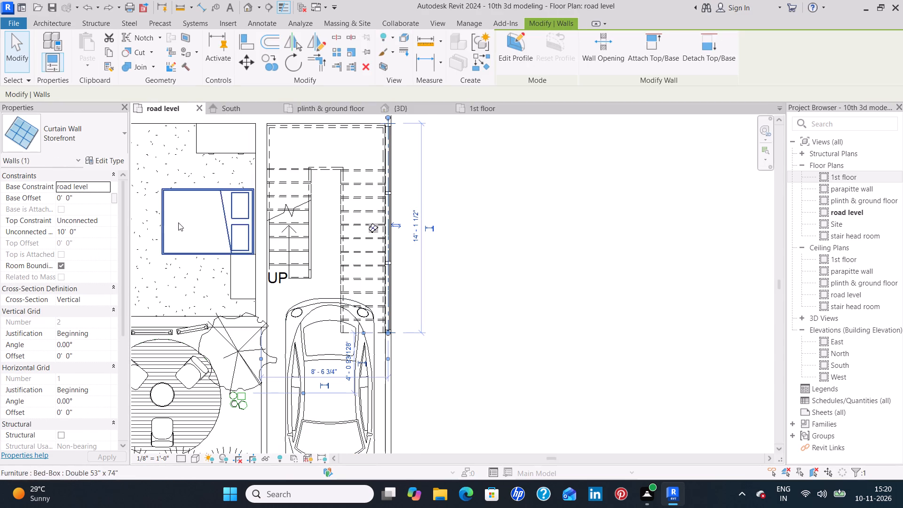
click(89, 201)
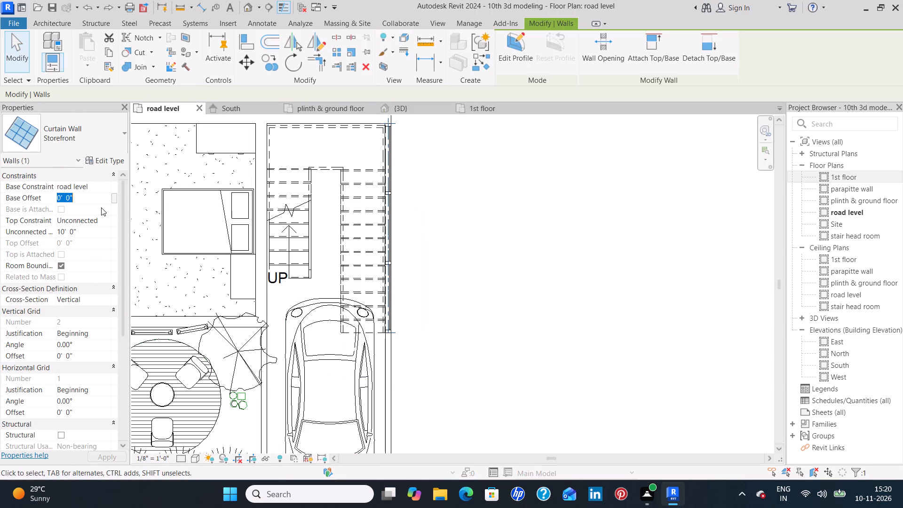
key(BackSpace)
text(3')
key(Return)
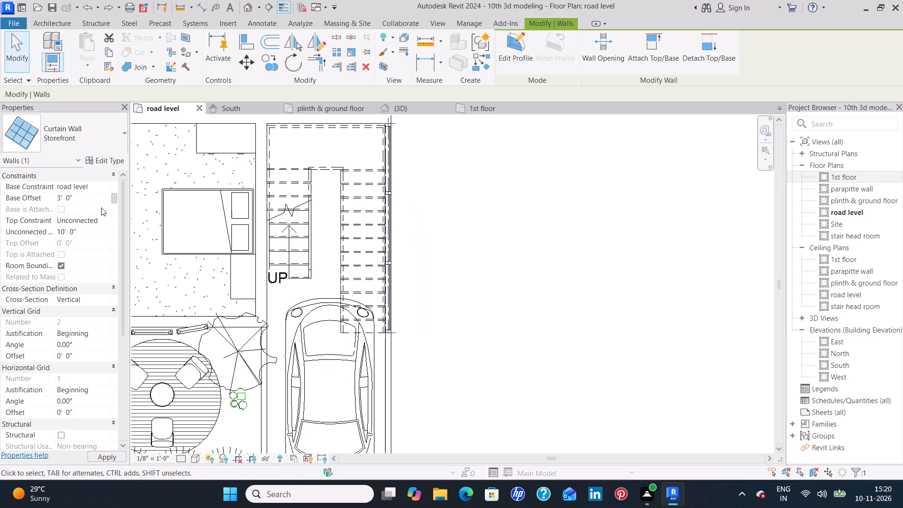
click(100, 235)
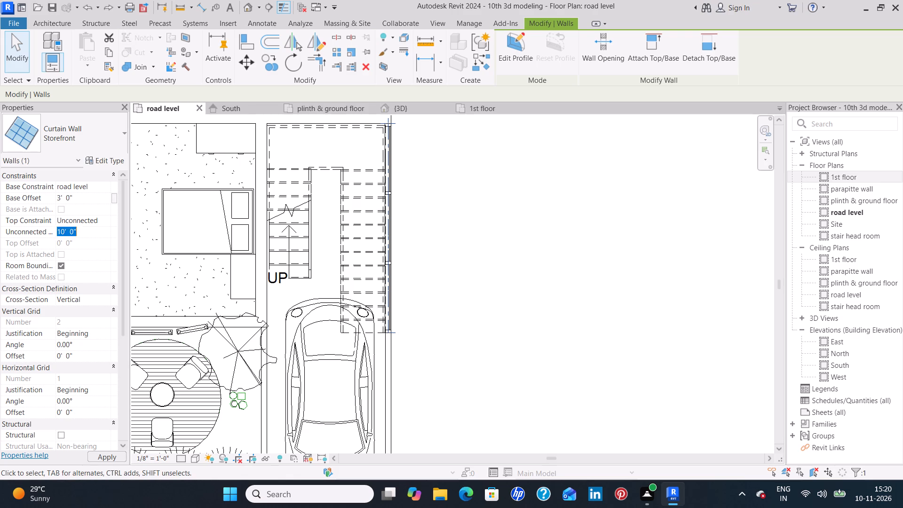
key(BackSpace)
text(7')
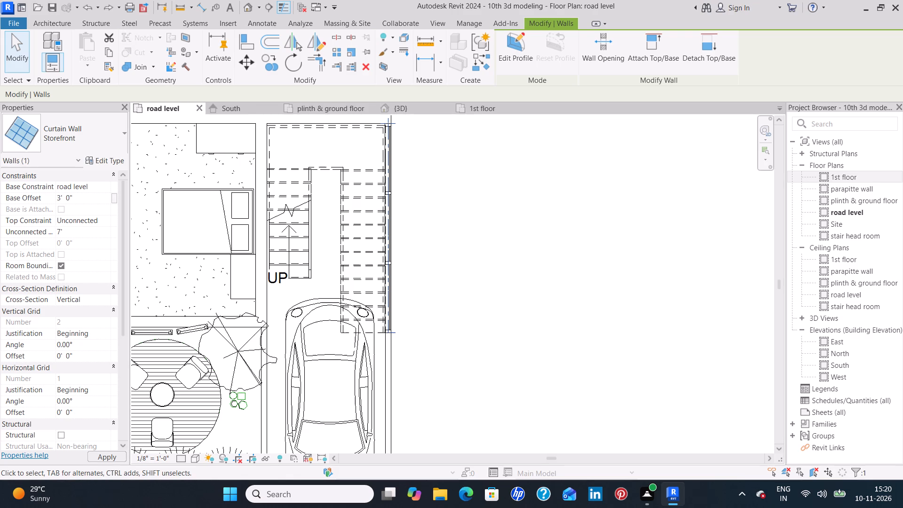
key(Return)
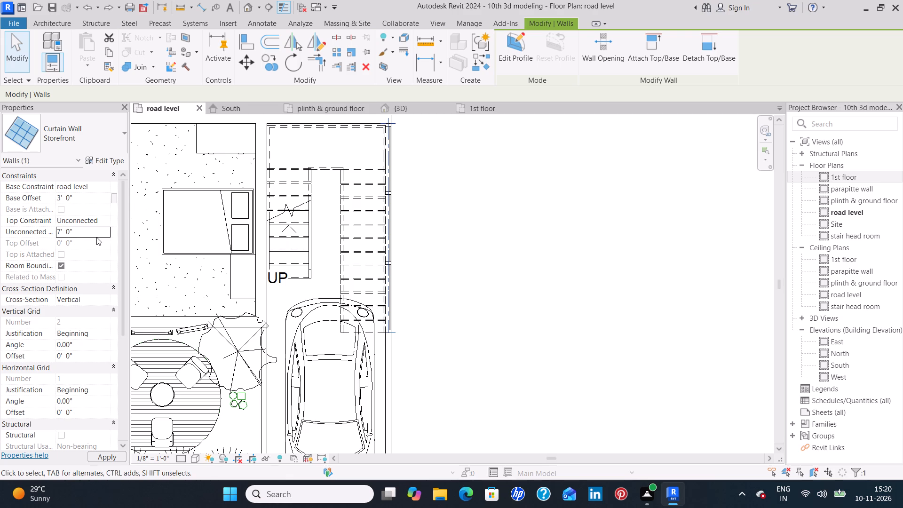
click(114, 456)
click(438, 347)
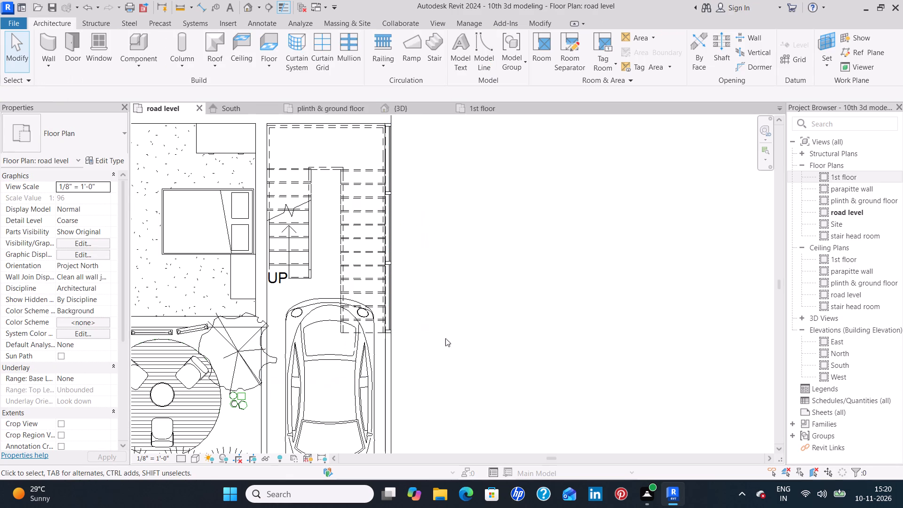
In the 3D view, measure the vertical gap between the top of the storefront wall and the roof's underside.
click(415, 110)
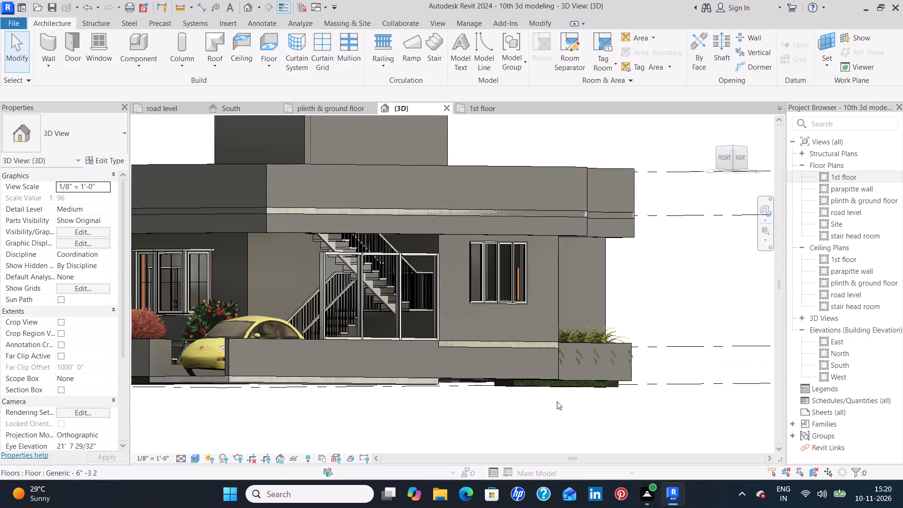
scroll(444, 239, up, 12)
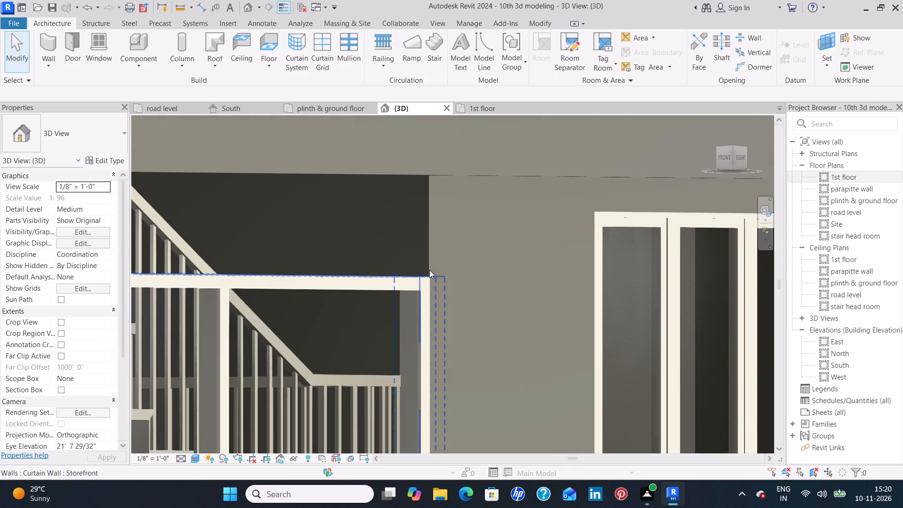
click(174, 7)
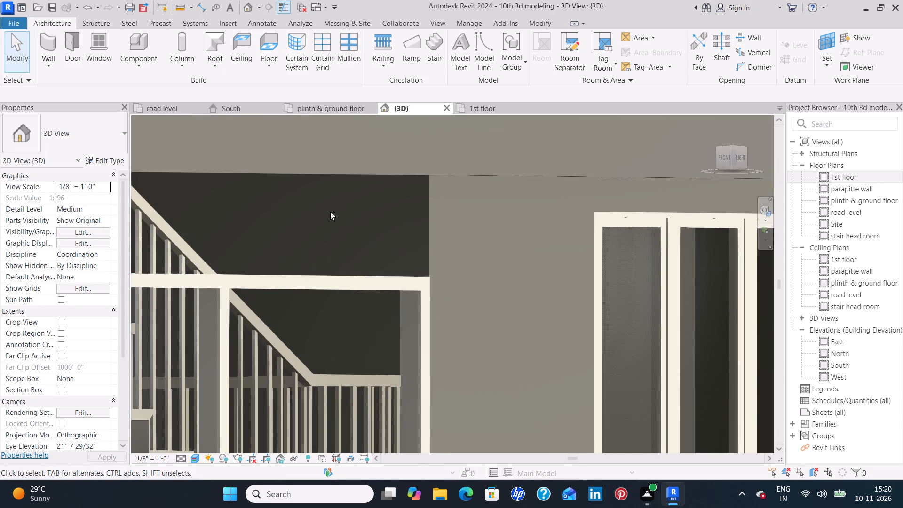
click(428, 275)
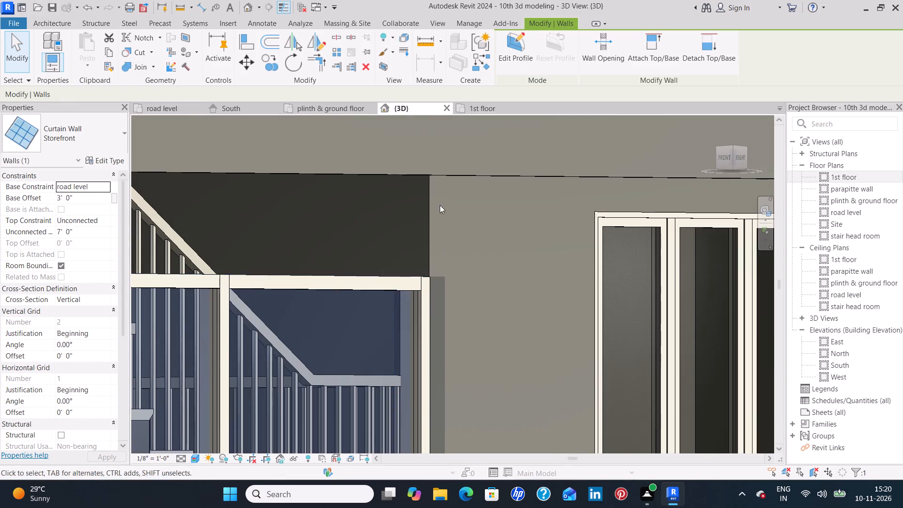
click(179, 6)
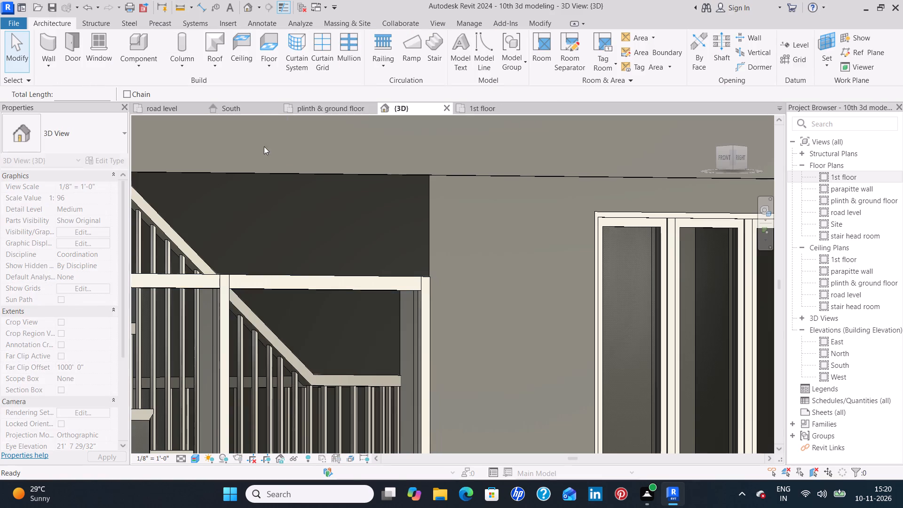
click(431, 175)
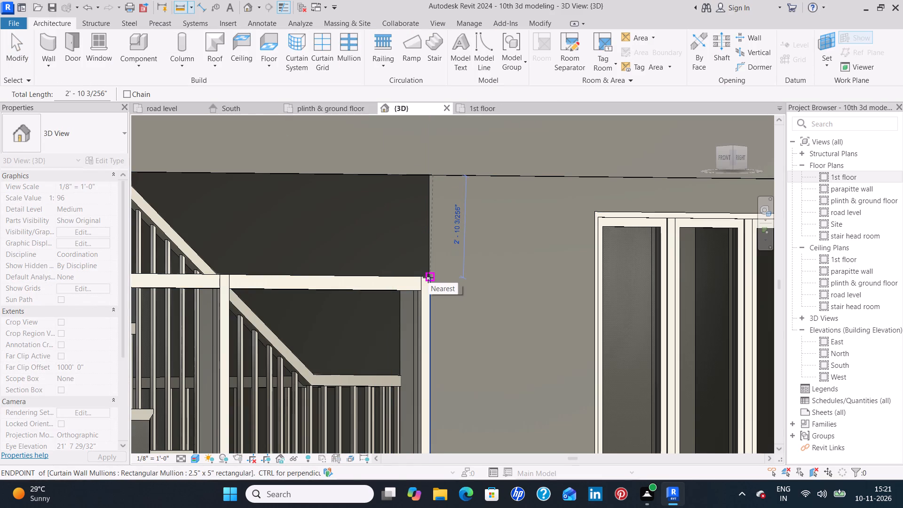
key(Escape)
key(Escape)
scroll(422, 266, down, 4)
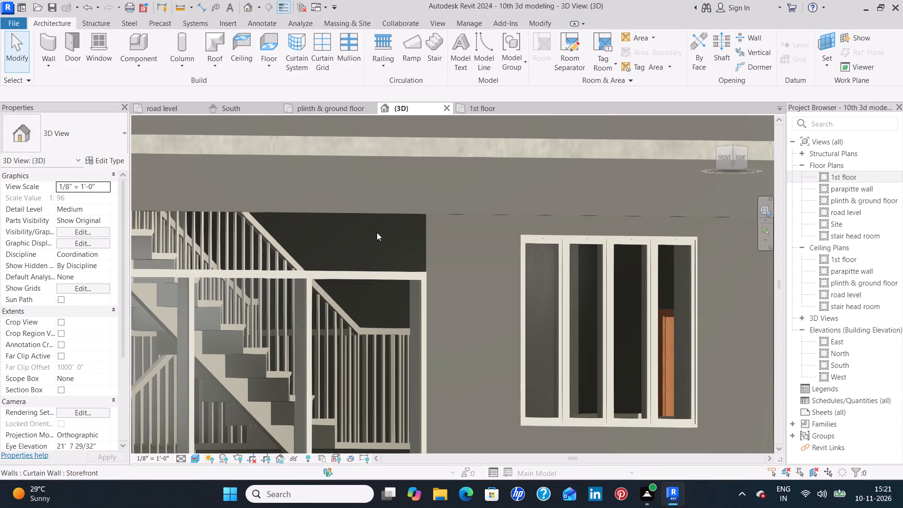
key(Escape)
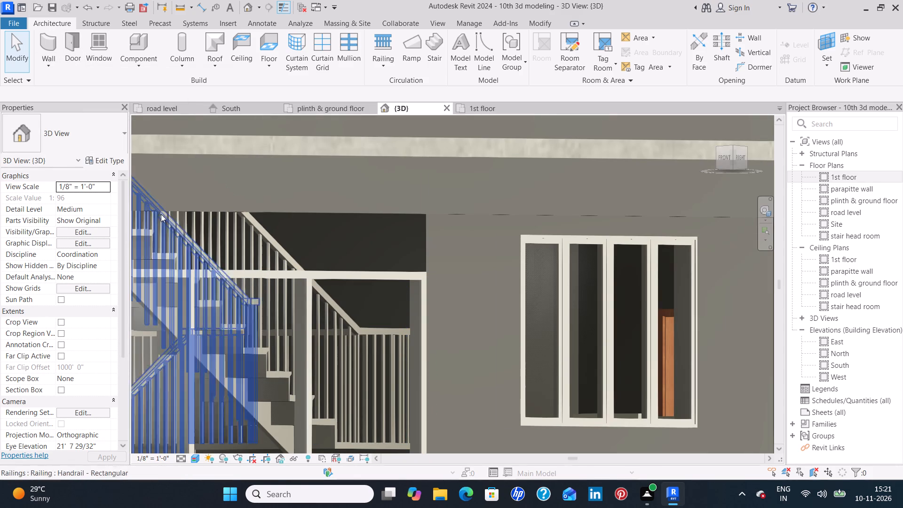
In the road level plan, set the storefront wall's unconnected height to 9' 6".
click(159, 105)
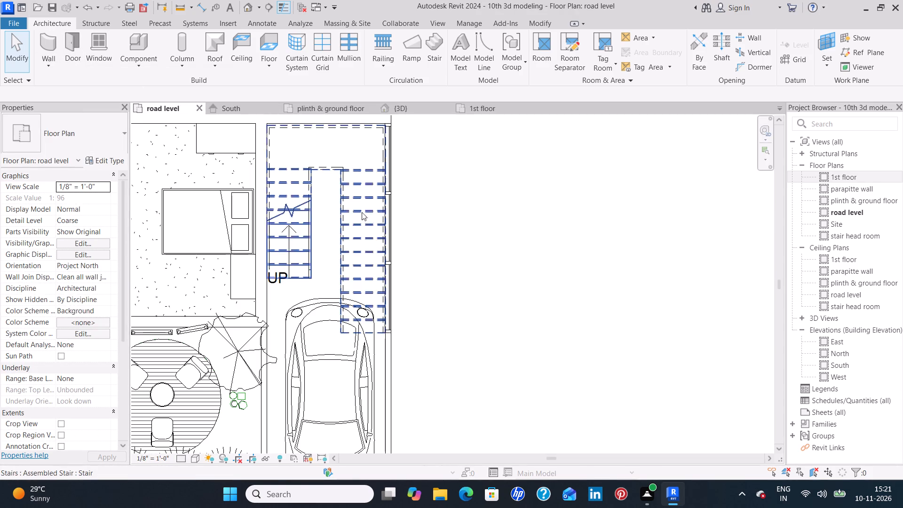
click(392, 232)
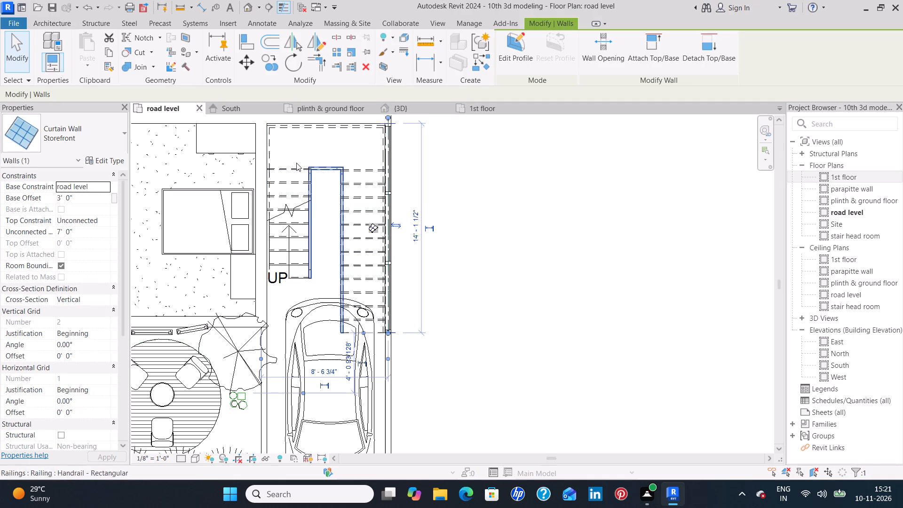
click(88, 233)
key(BackSpace)
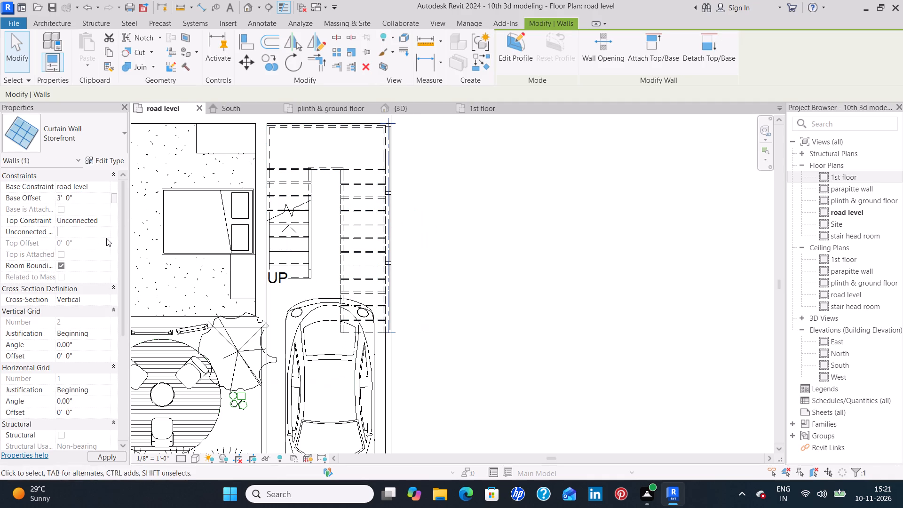
key(9)
text('6)
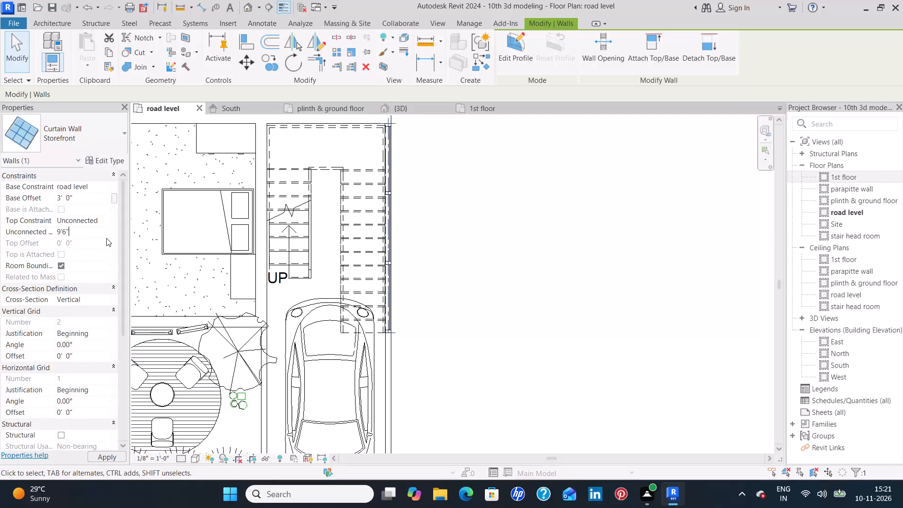
key(shift+quotedbl)
key(Return)
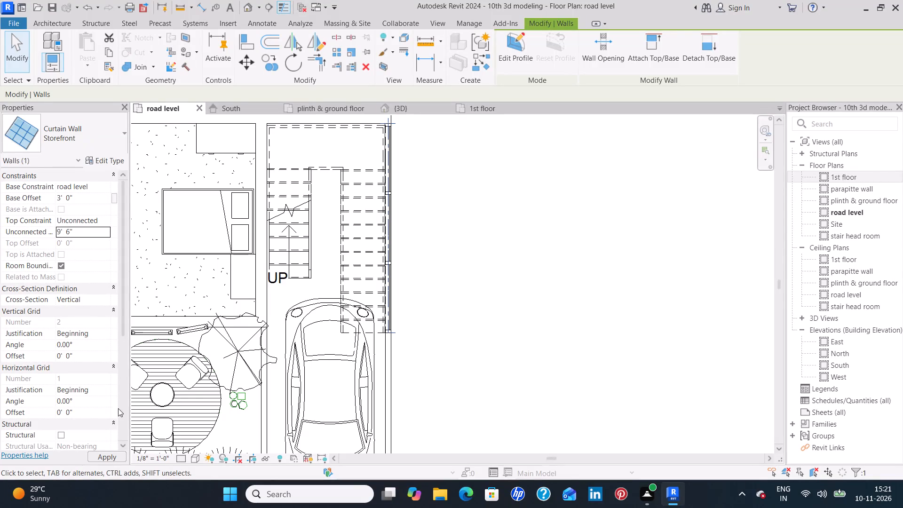
click(109, 457)
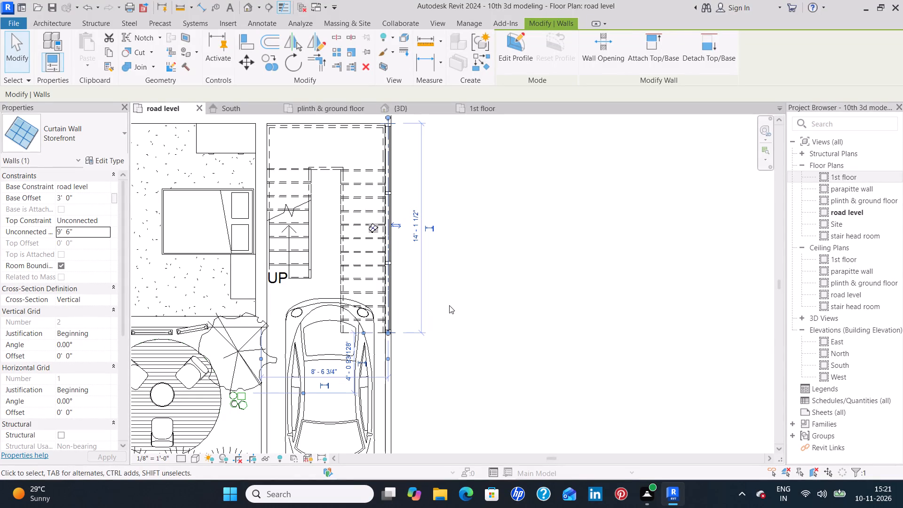
click(464, 292)
Check in the 3D view how the heightened storefront wall fits between the low wall and the roof edge.
click(412, 111)
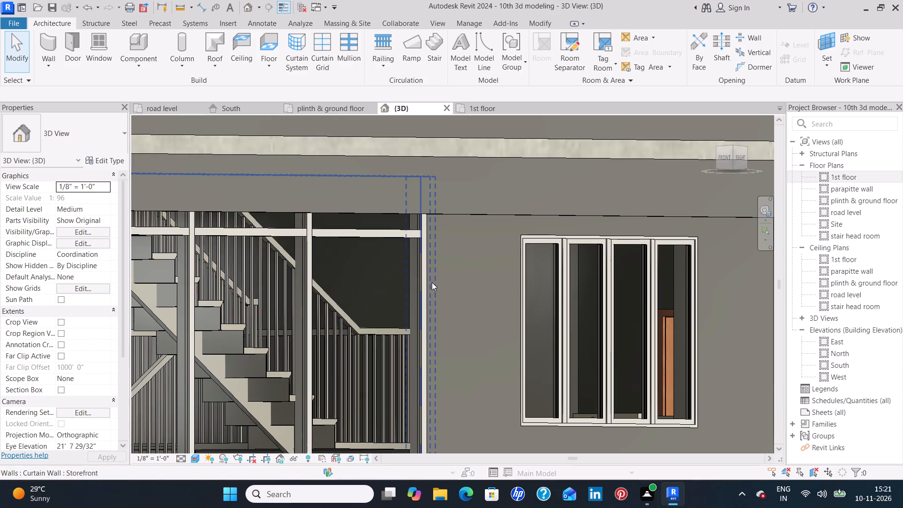
middle_drag(432, 282, 518, 235)
scroll(526, 230, down, 3)
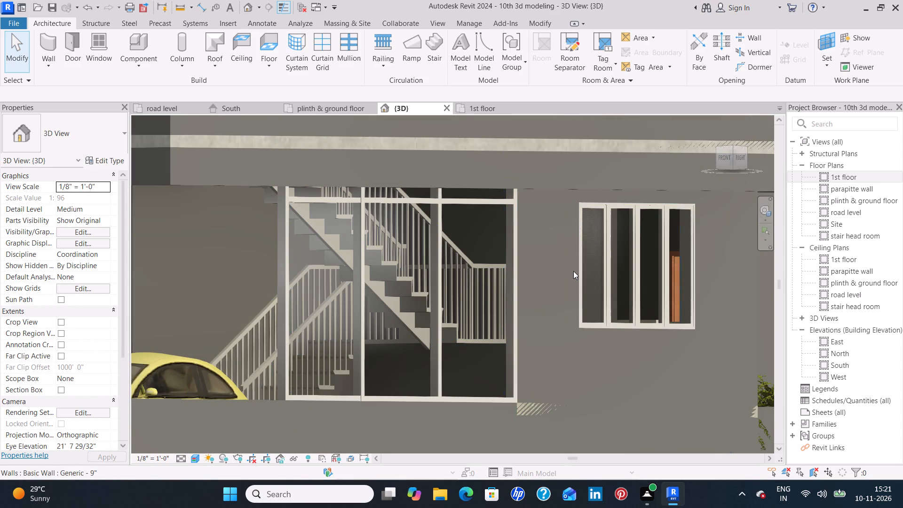
scroll(574, 271, down, 2)
middle_drag(550, 337, 576, 331)
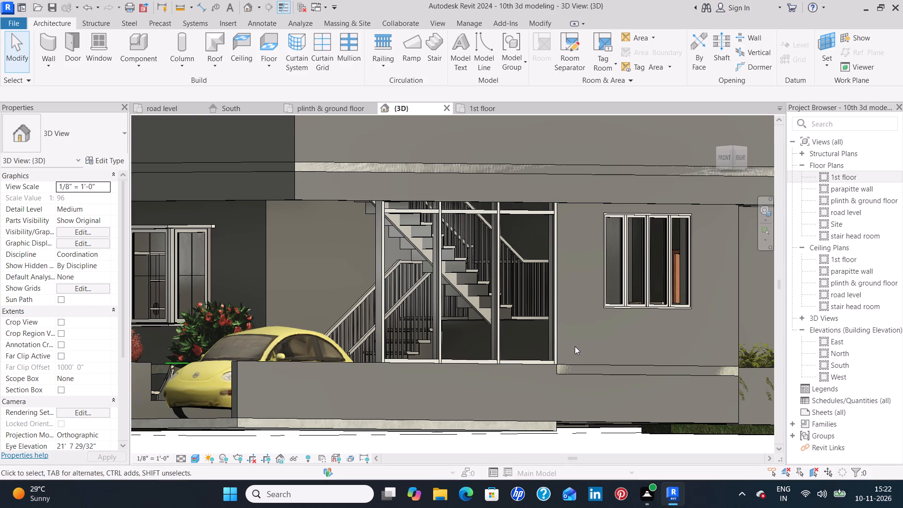
scroll(574, 346, down, 4)
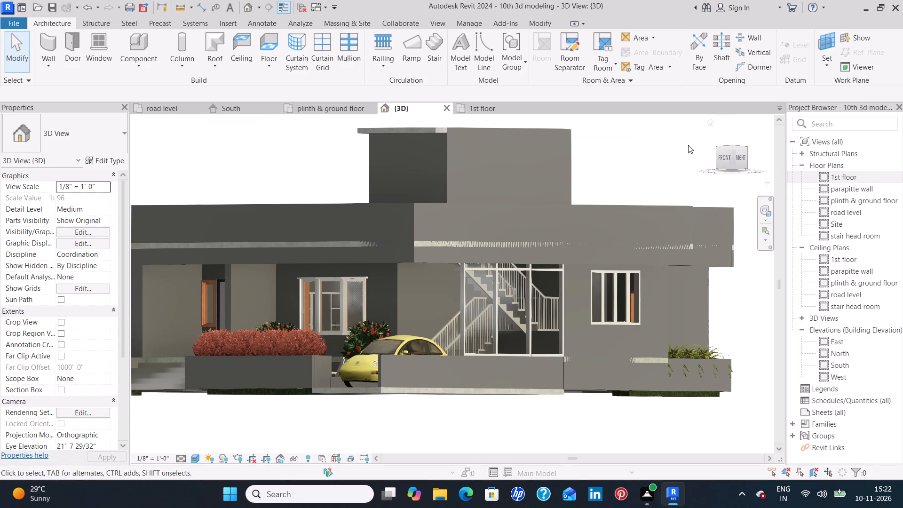
Examine the house's front facade in the front 3D orientation, including the parapet, windows, entrance and planters.
click(724, 159)
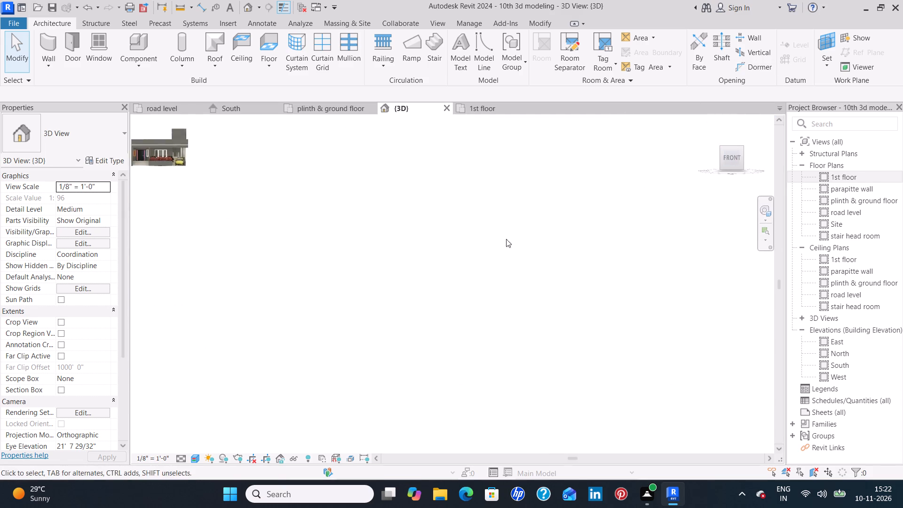
scroll(309, 321, up, 8)
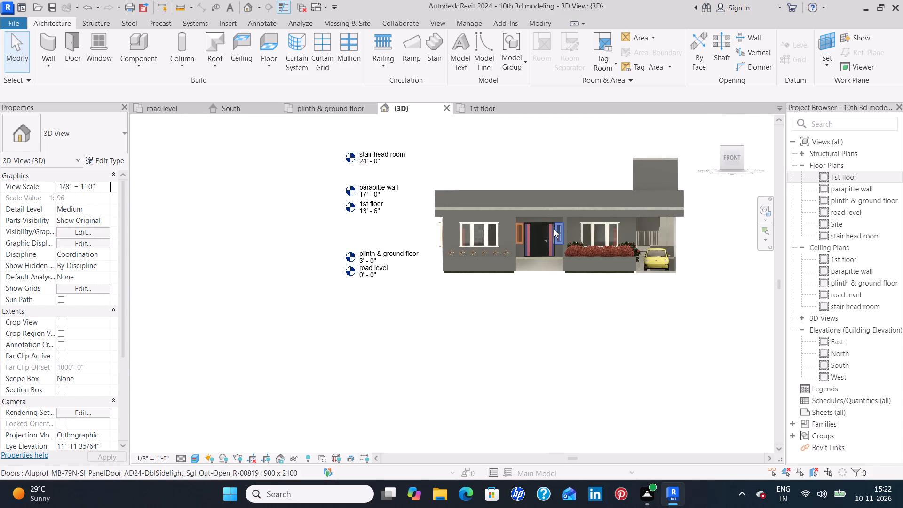
middle_drag(500, 253, 412, 293)
scroll(400, 287, up, 7)
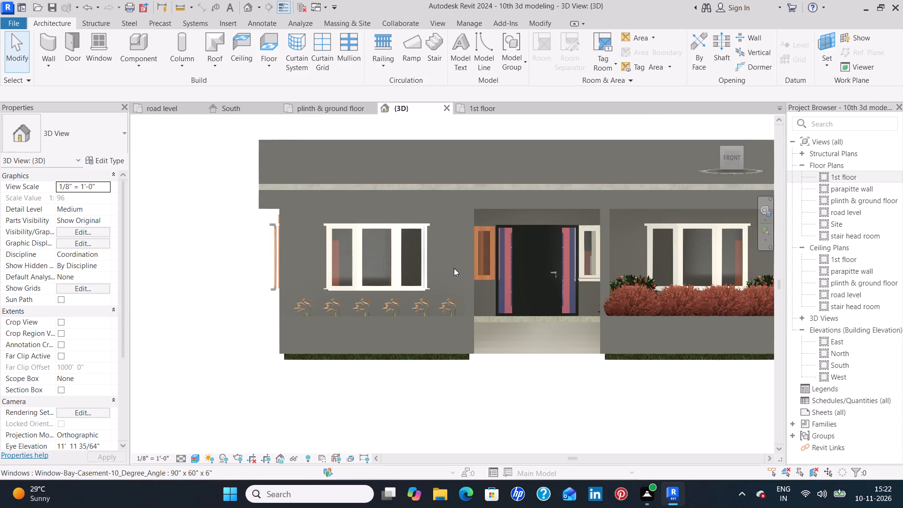
middle_drag(623, 237, 544, 246)
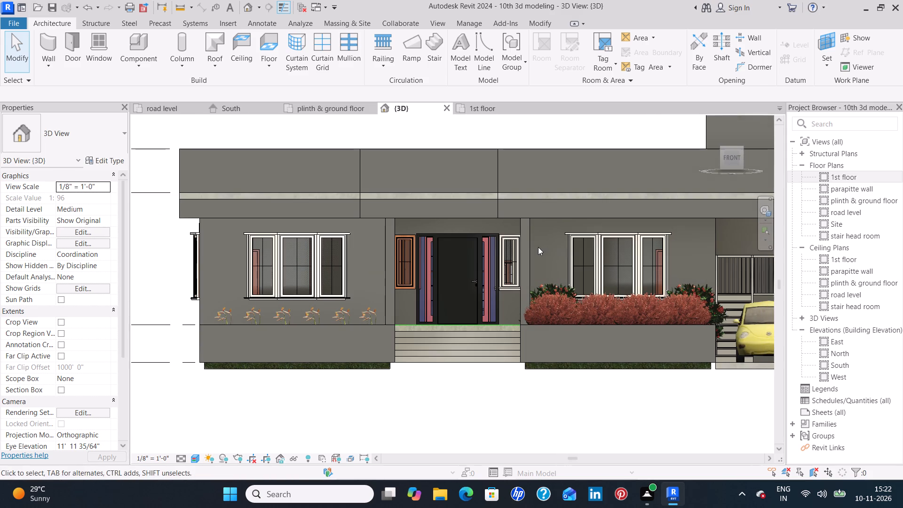
middle_drag(547, 177, 541, 196)
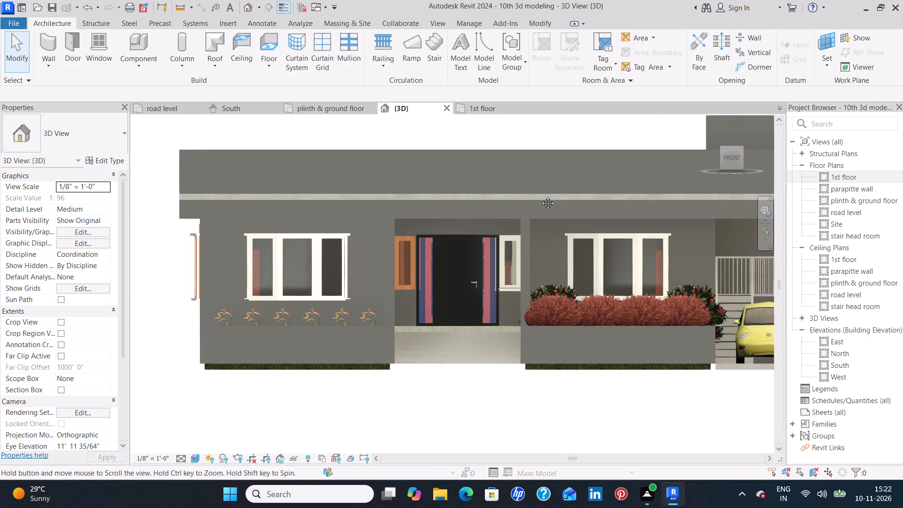
middle_drag(541, 196, 535, 224)
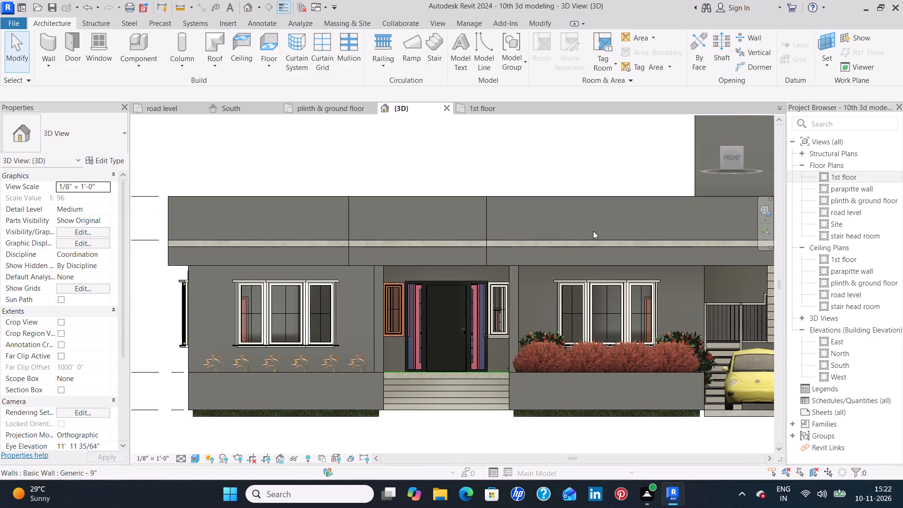
middle_drag(594, 231, 544, 243)
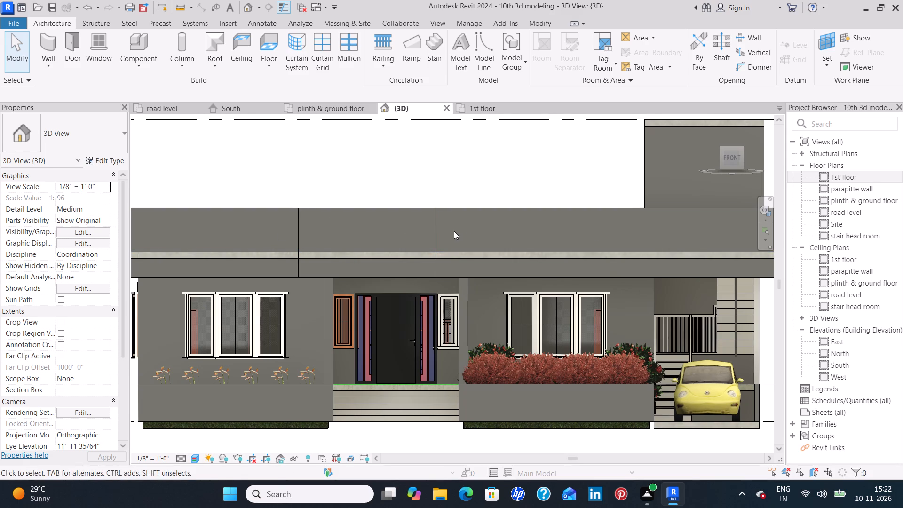
scroll(451, 233, down, 1)
middle_drag(451, 234, 526, 201)
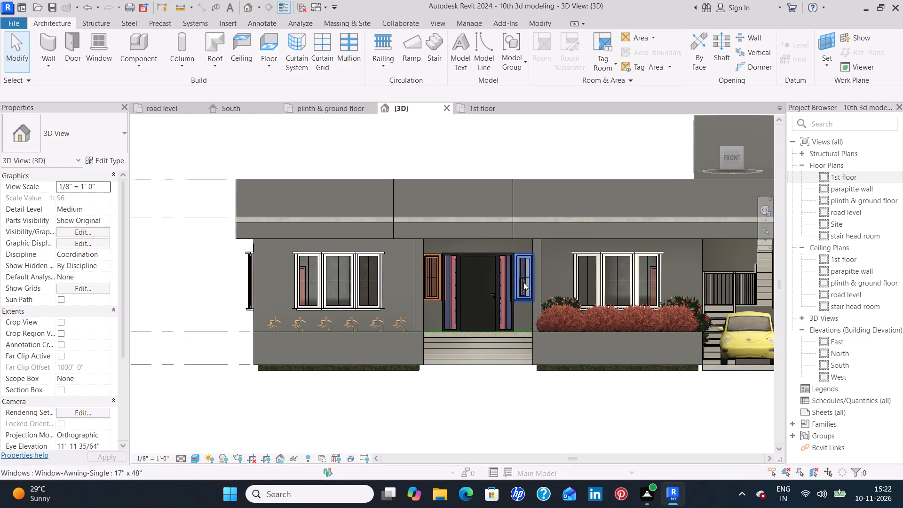
middle_drag(396, 311, 435, 300)
scroll(358, 276, up, 6)
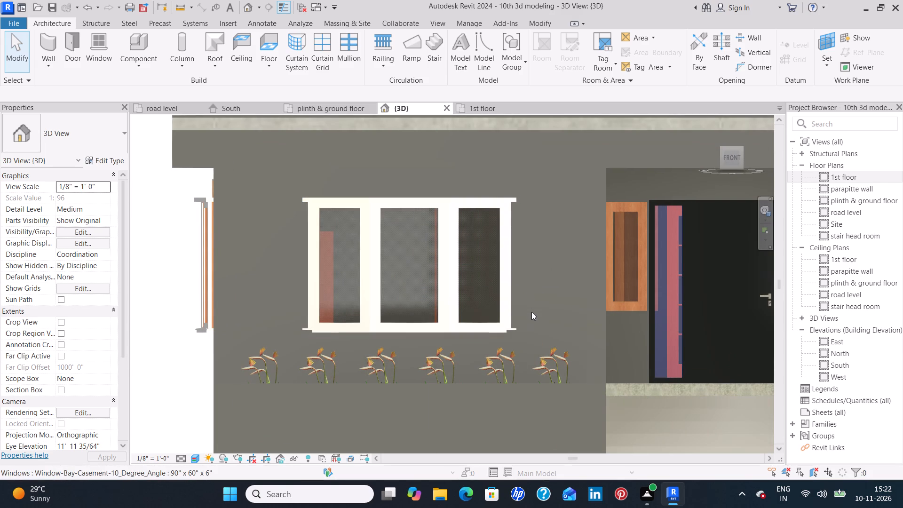
scroll(539, 303, down, 3)
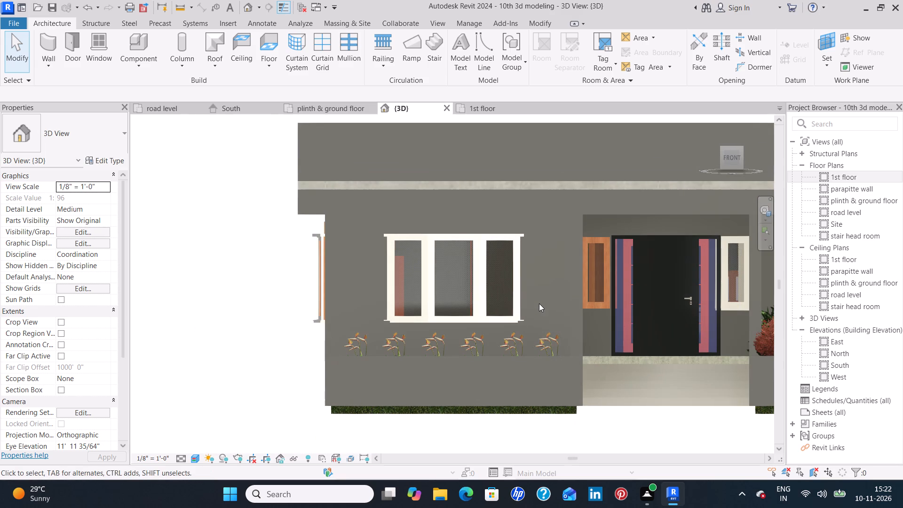
middle_drag(530, 257, 475, 302)
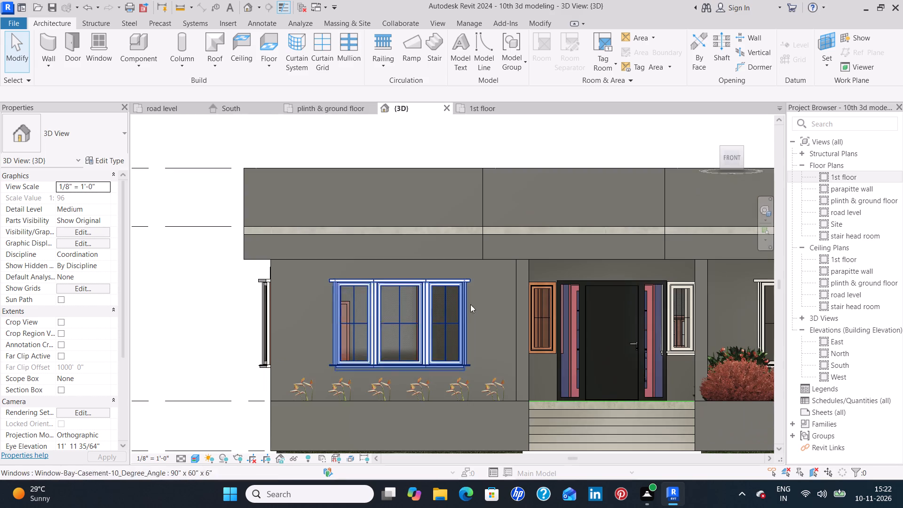
scroll(619, 265, up, 5)
scroll(612, 271, down, 4)
middle_drag(360, 173, 292, 212)
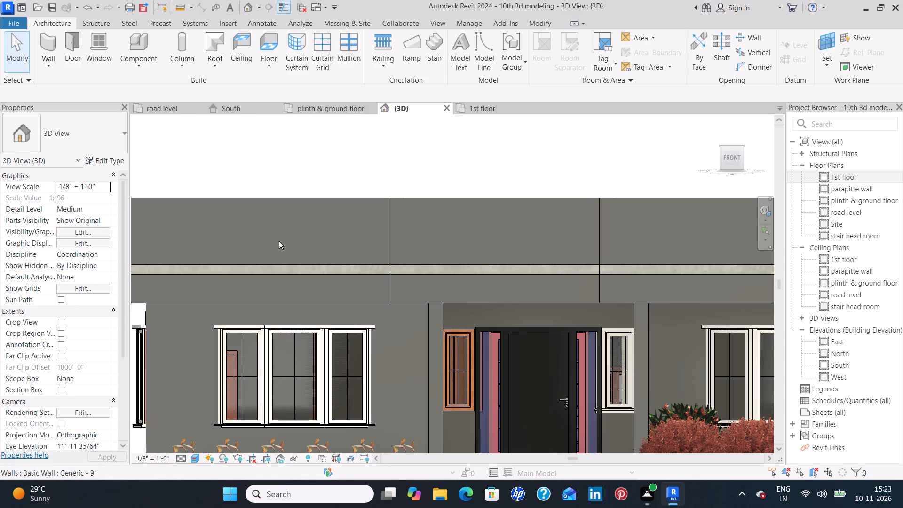
middle_drag(279, 241, 364, 244)
scroll(415, 227, down, 1)
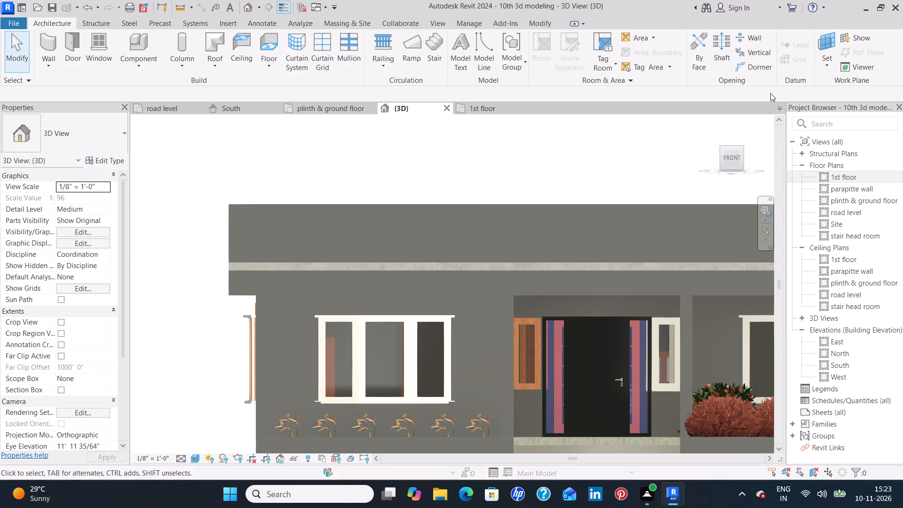
scroll(619, 202, down, 2)
middle_drag(574, 269, 564, 226)
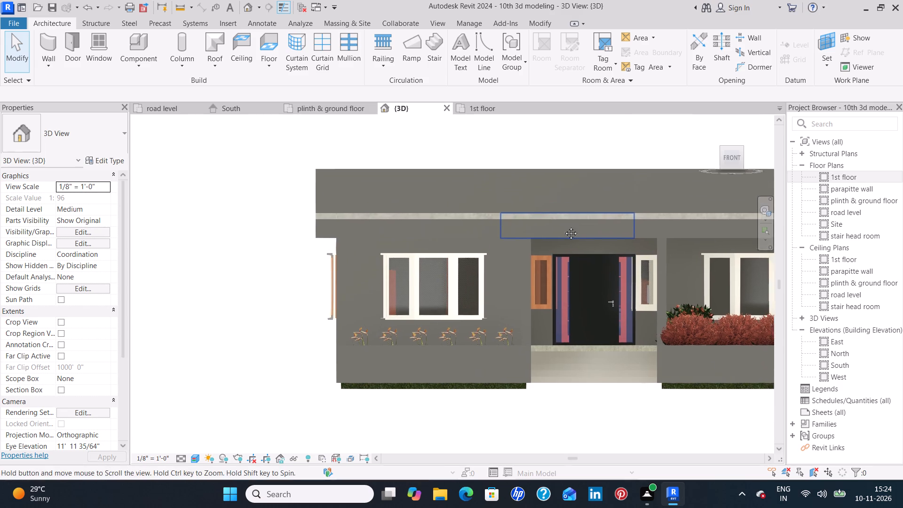
middle_drag(564, 226, 563, 224)
middle_drag(626, 220, 473, 255)
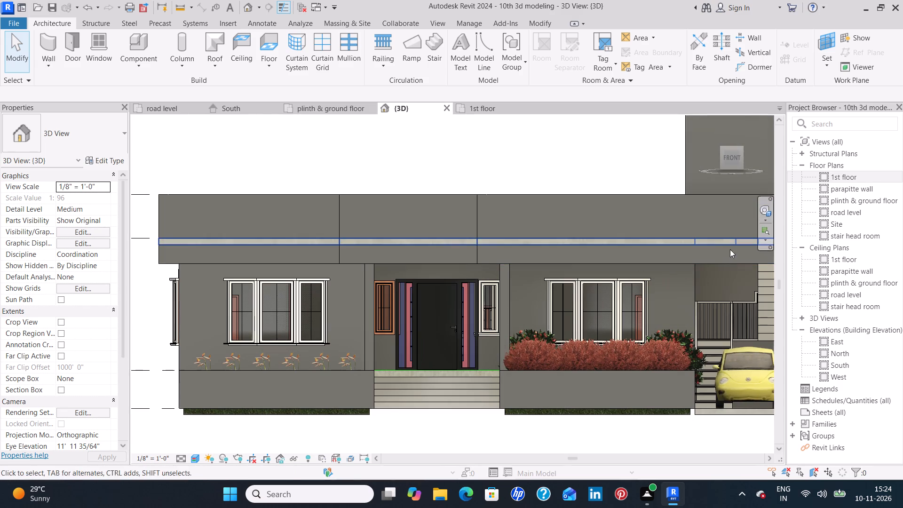
In the 1st floor plan, place a Single-Flush 30" x 84" door opening outward in the stair head room's front wall, about 2' 0" from the right-hand wall.
middle_drag(713, 247, 573, 278)
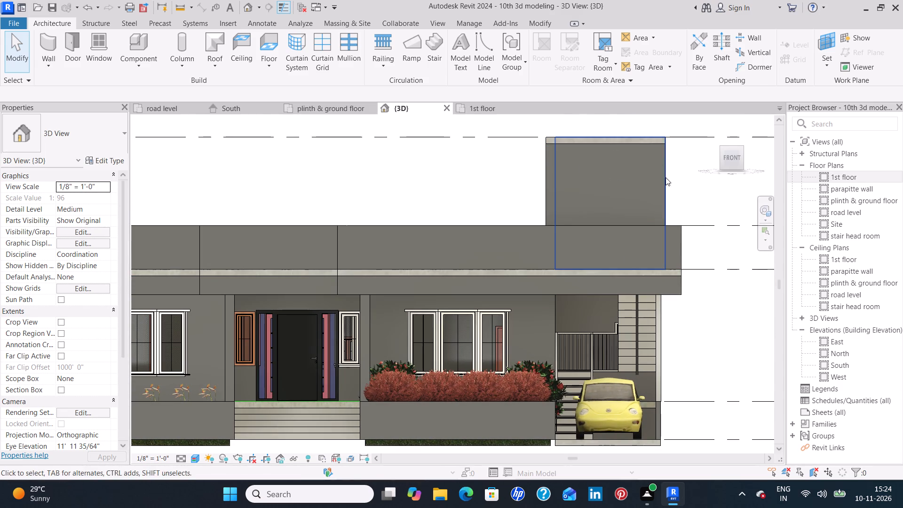
click(489, 107)
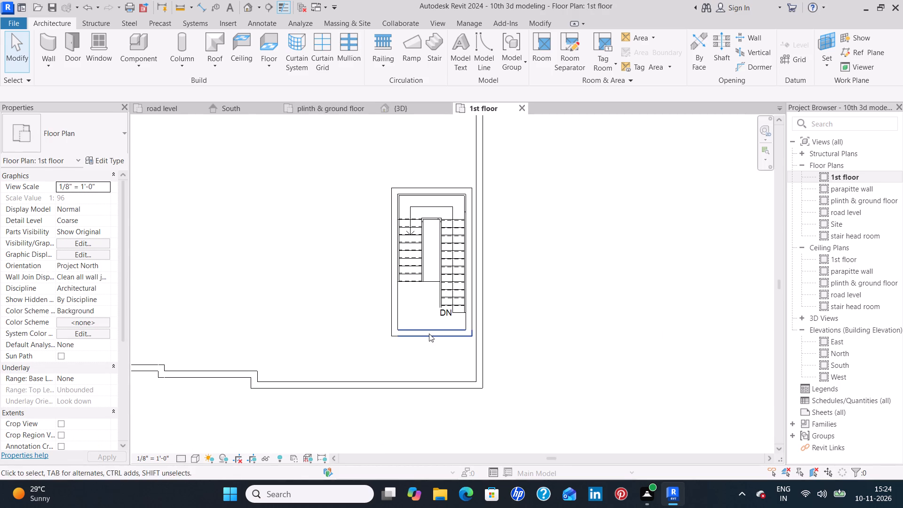
middle_drag(428, 331, 417, 263)
scroll(417, 263, up, 5)
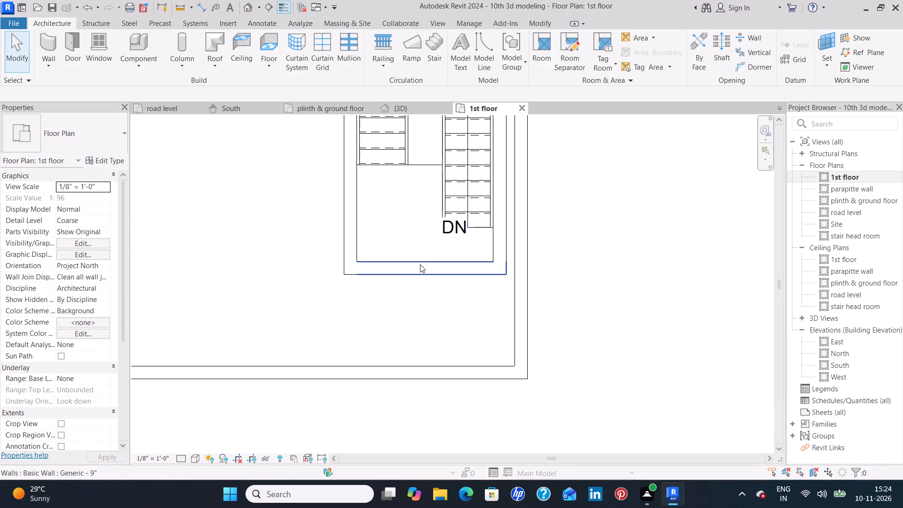
click(72, 37)
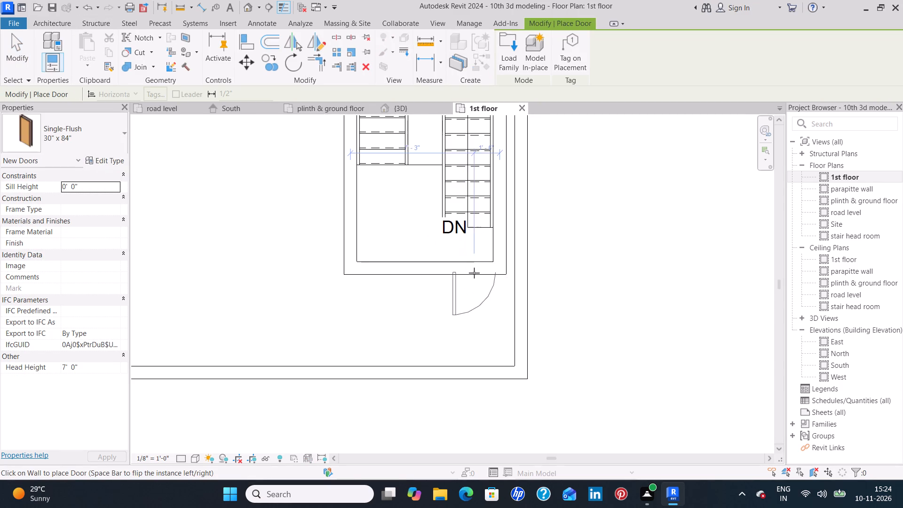
key(space)
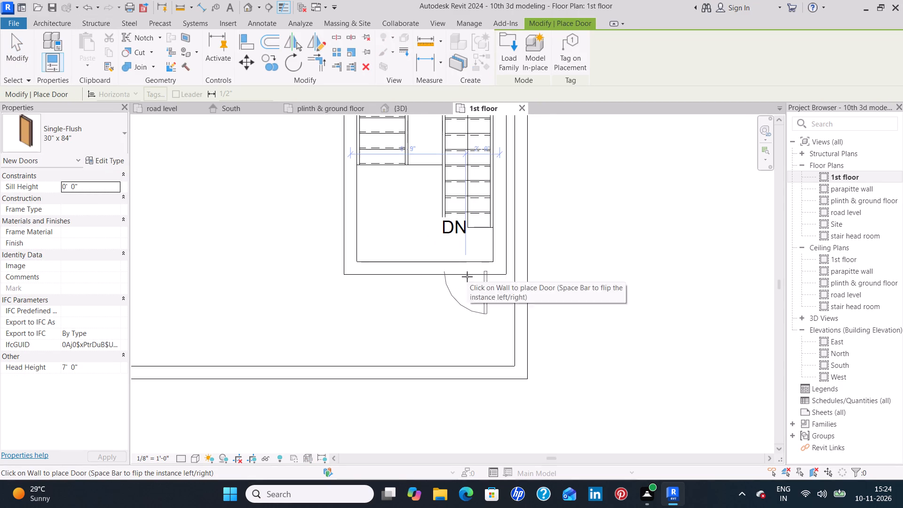
click(467, 278)
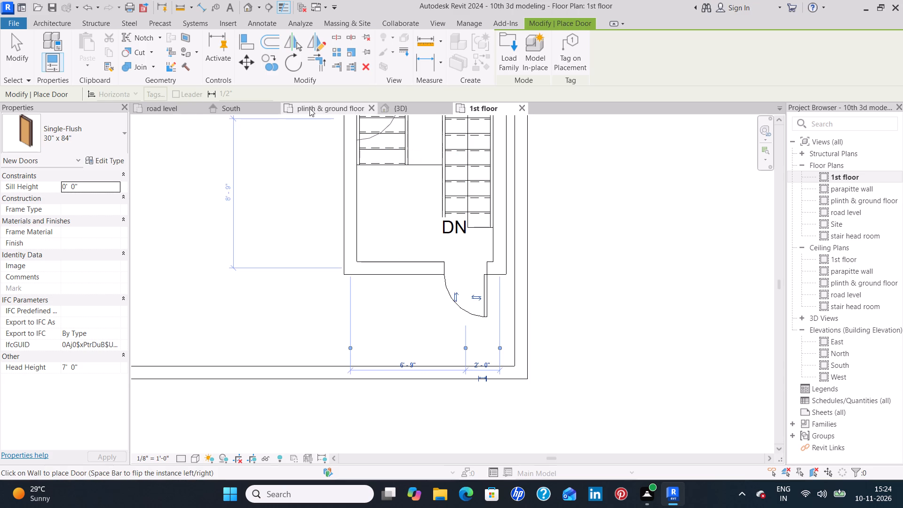
key(Escape)
key(Escape)
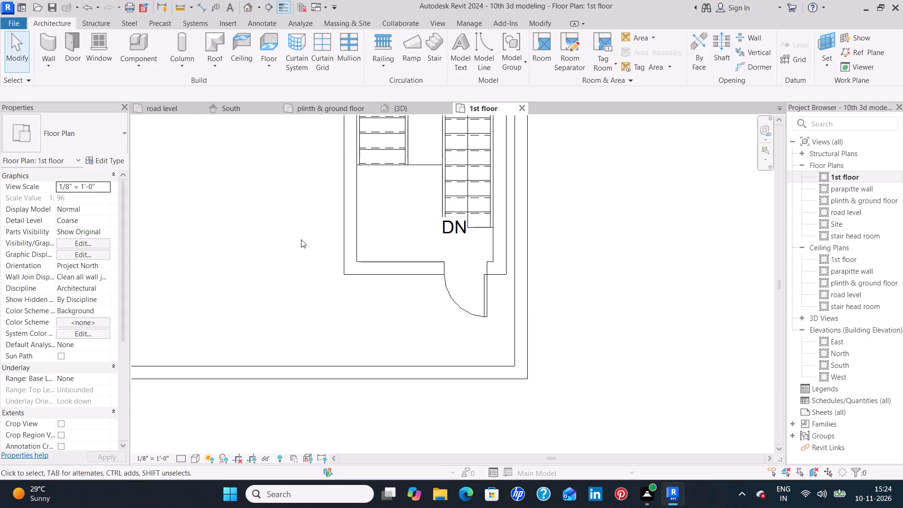
click(312, 239)
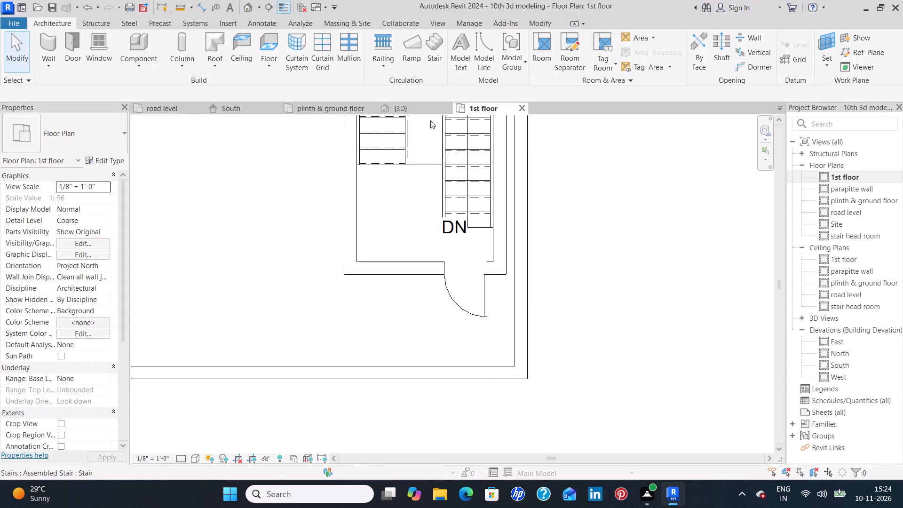
click(426, 108)
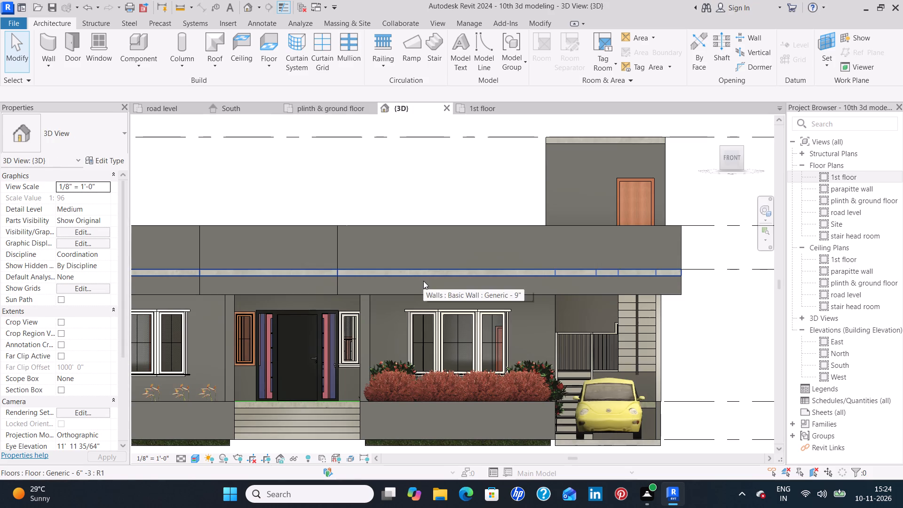
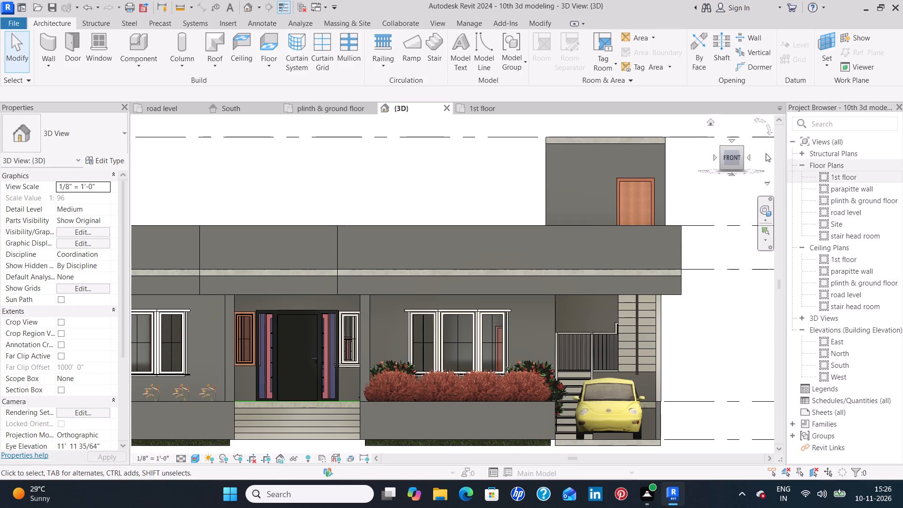
From the 3D view of the house's right side, start an in-place model in the Casework category with the default name.
click(750, 160)
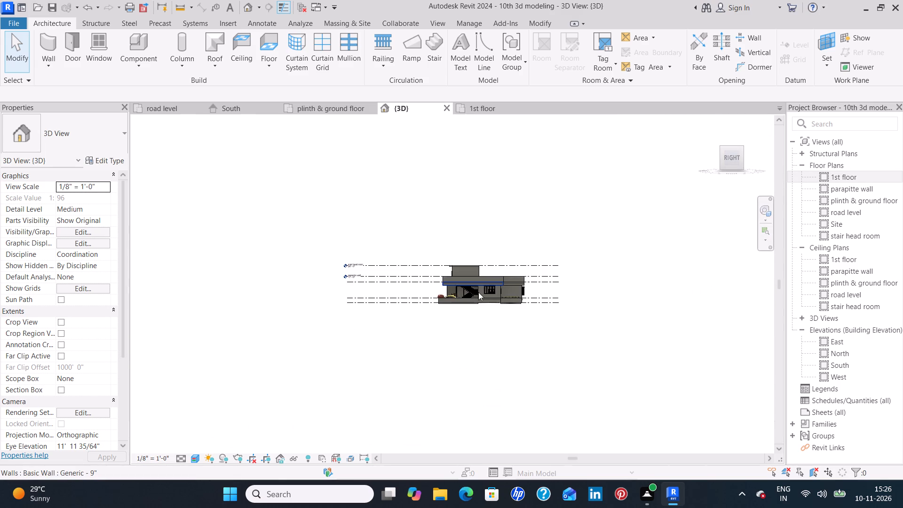
scroll(489, 305, up, 14)
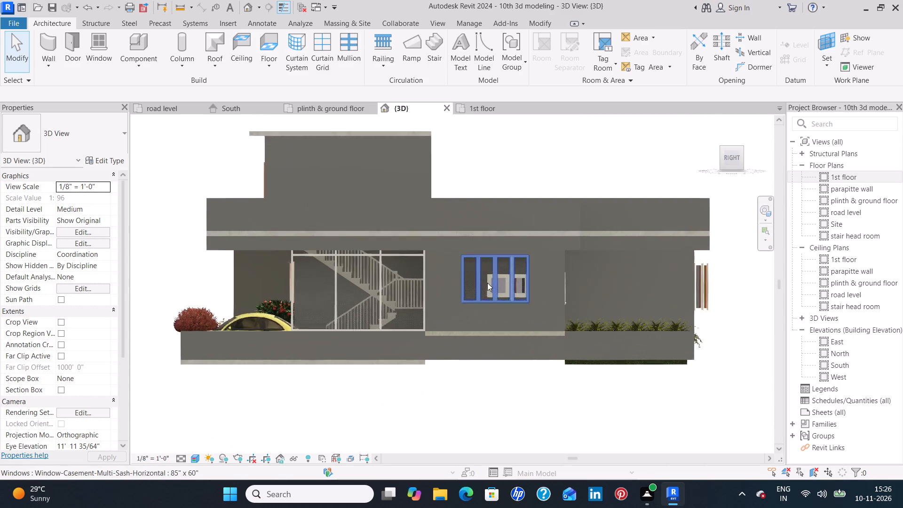
scroll(487, 283, up, 2)
middle_drag(488, 285, 483, 303)
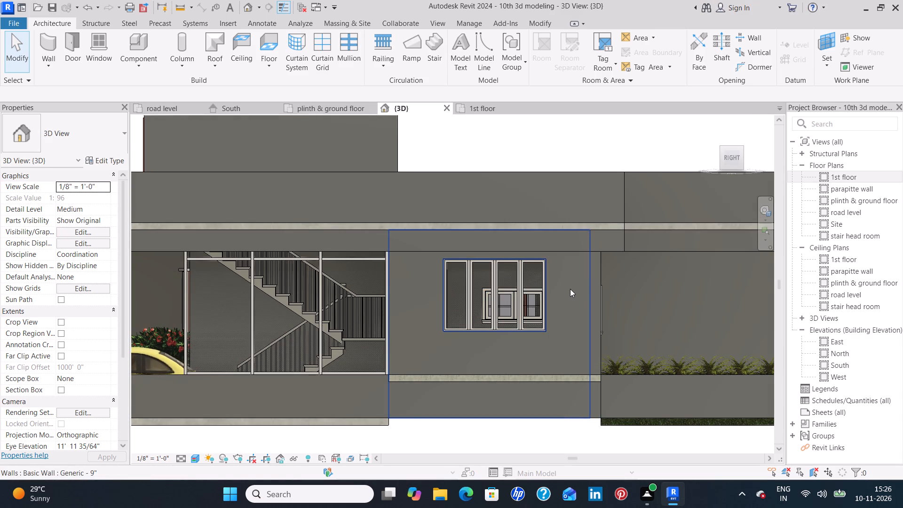
middle_drag(570, 289, 553, 295)
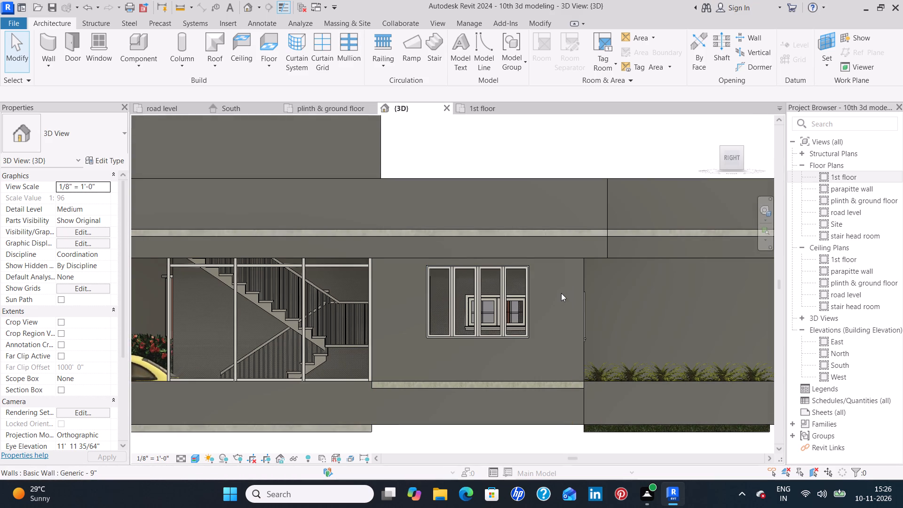
click(144, 63)
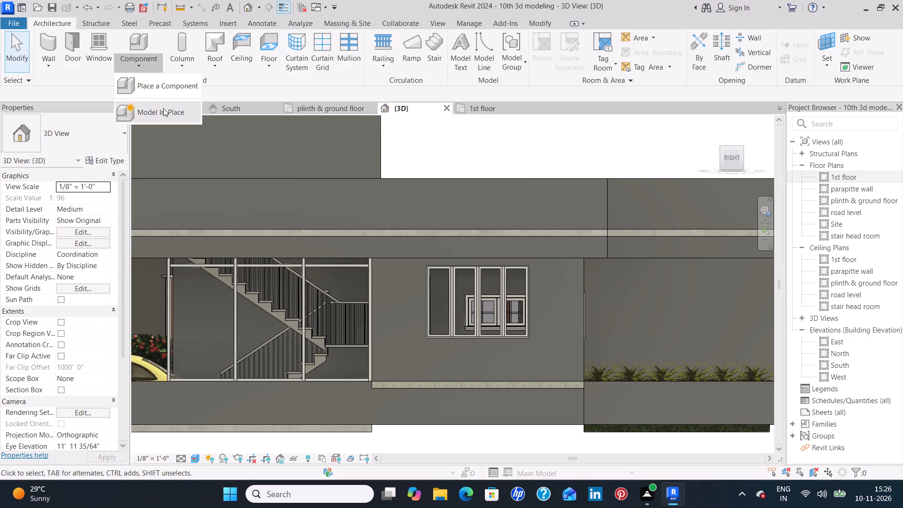
click(165, 111)
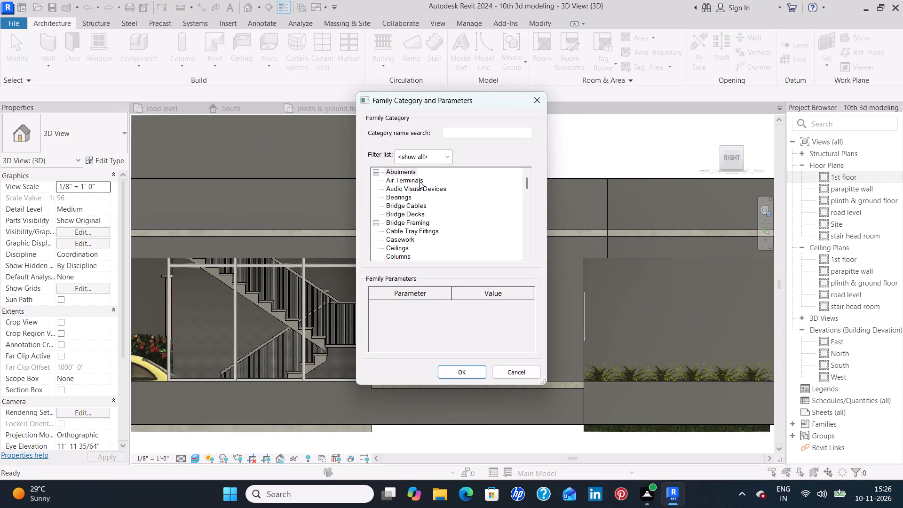
click(405, 240)
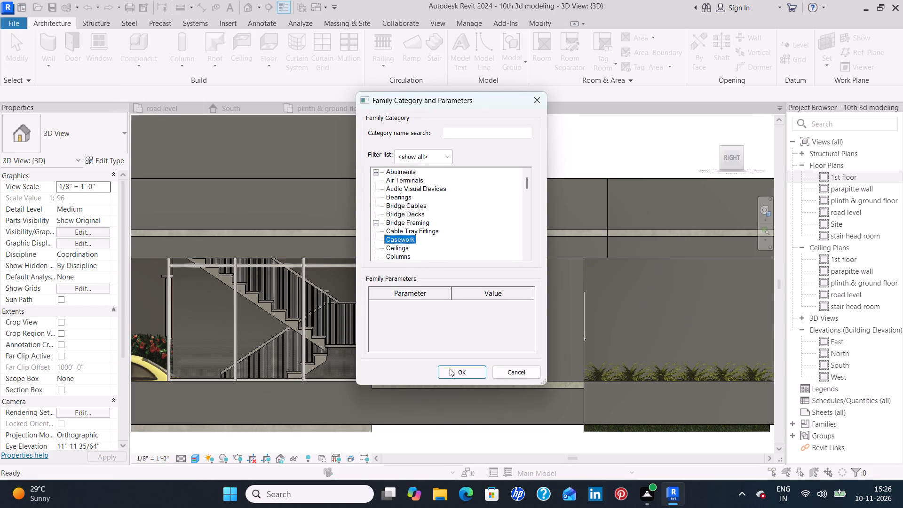
click(453, 368)
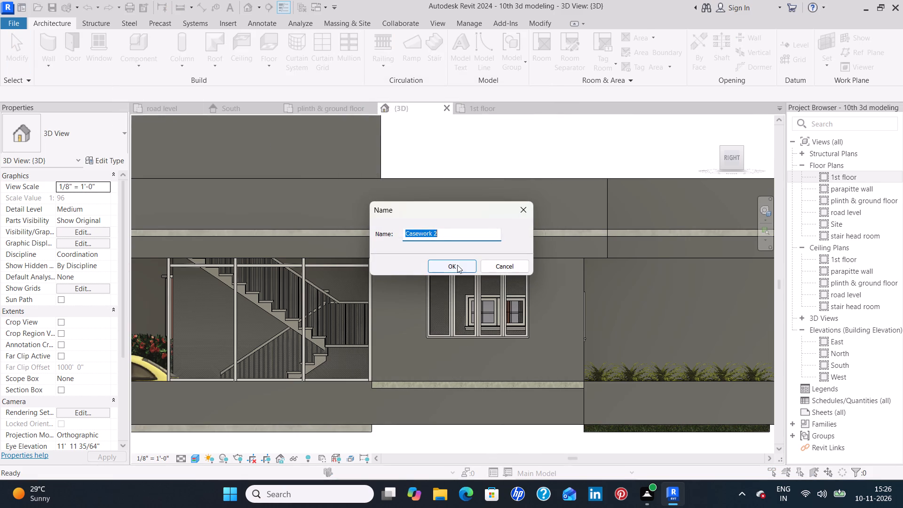
click(457, 262)
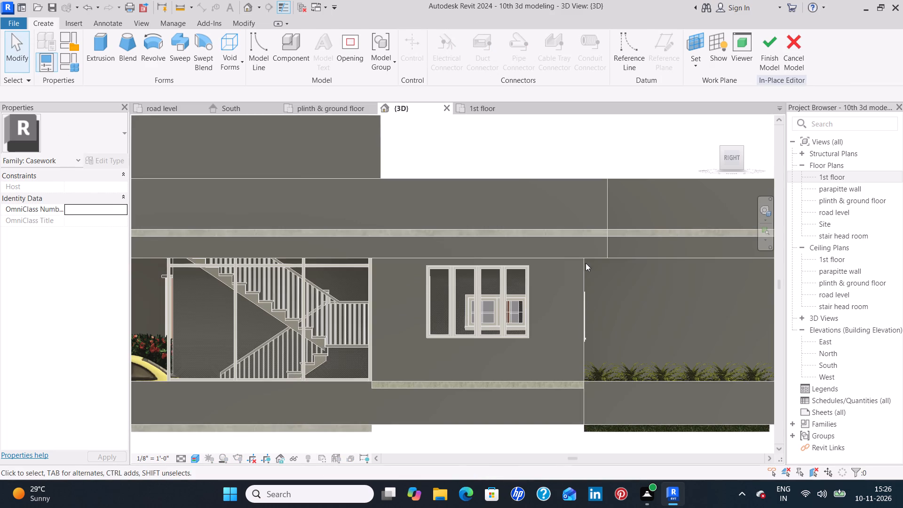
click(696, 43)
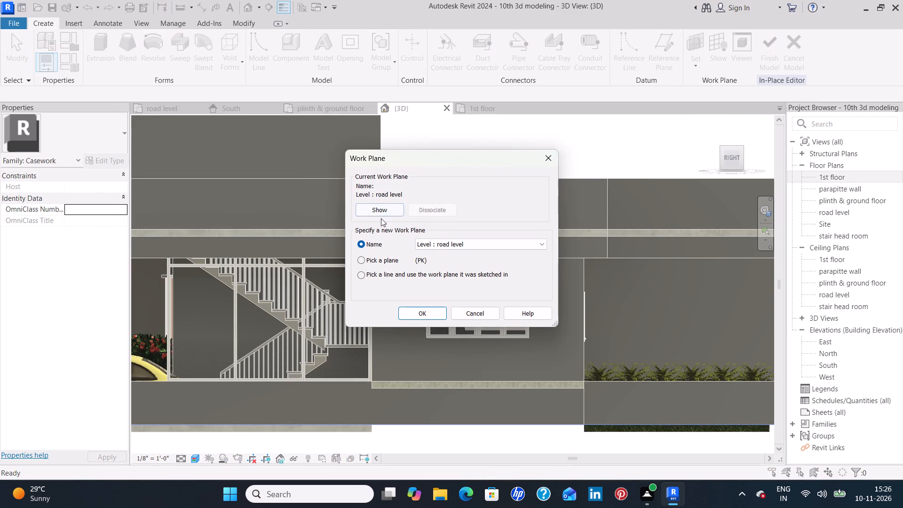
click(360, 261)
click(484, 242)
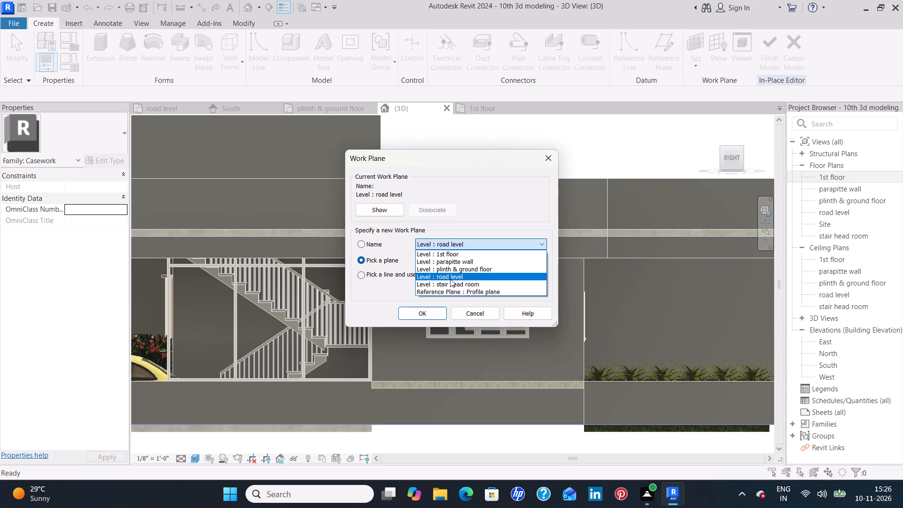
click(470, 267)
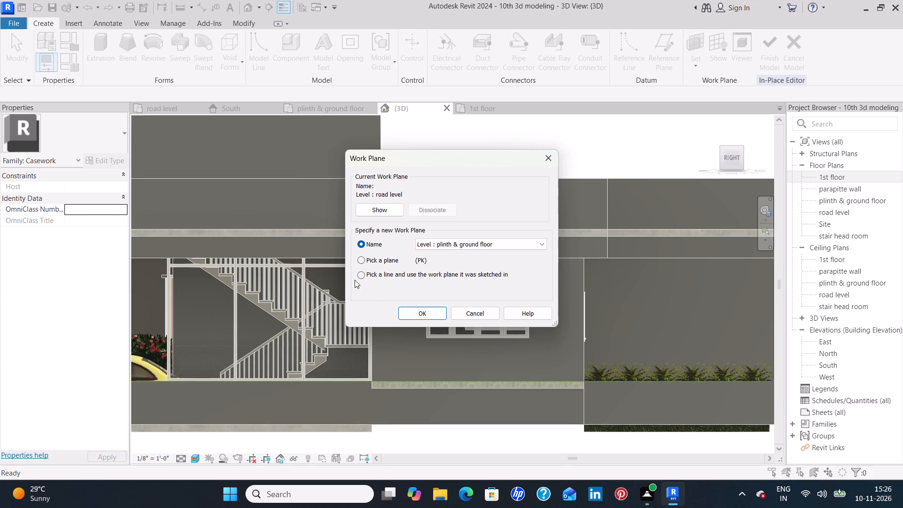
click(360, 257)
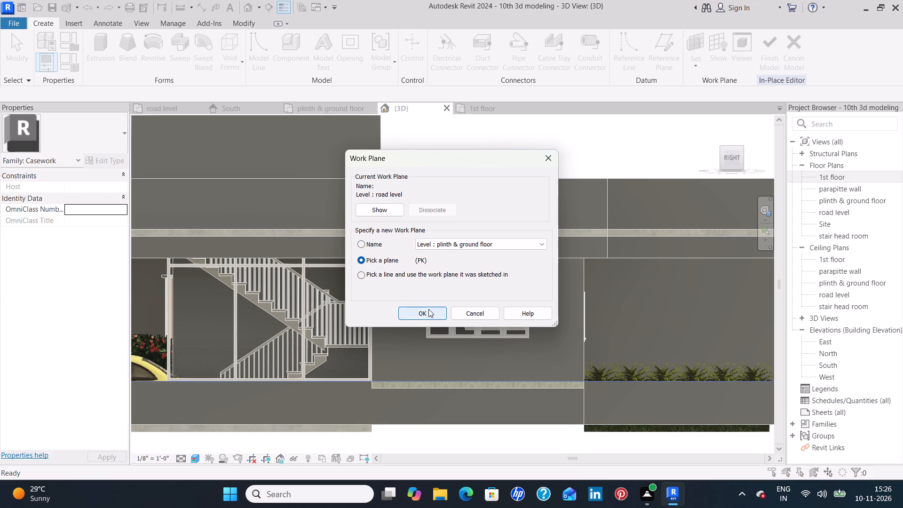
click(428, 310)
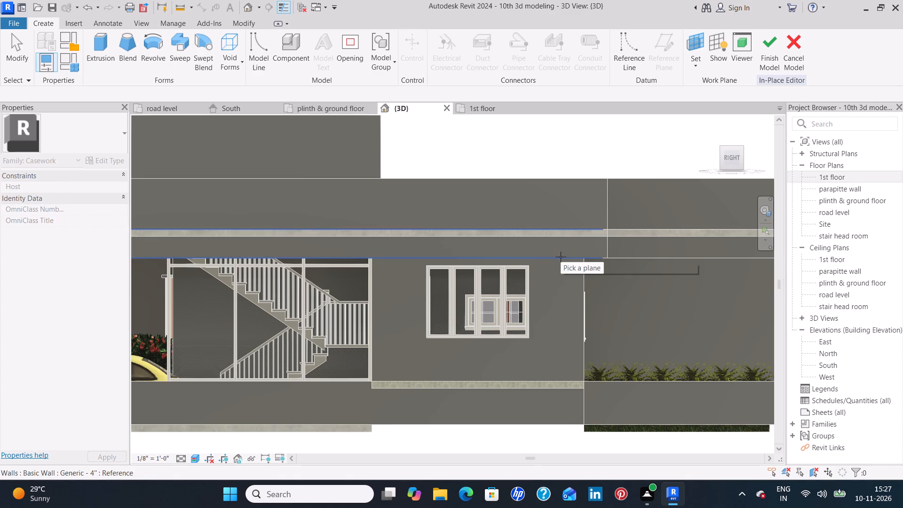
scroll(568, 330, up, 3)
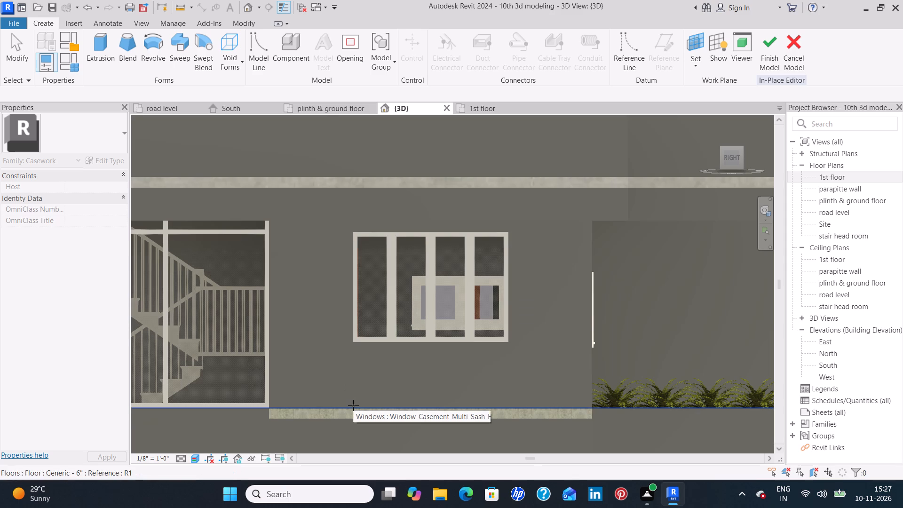
Set the work plane by picking the Generic - 6" floor at the base of the right-side wall.
click(689, 46)
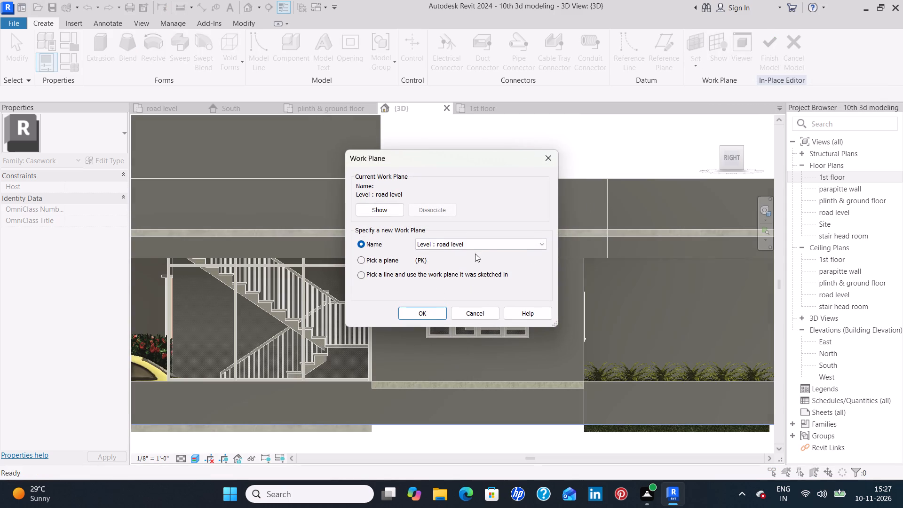
click(486, 245)
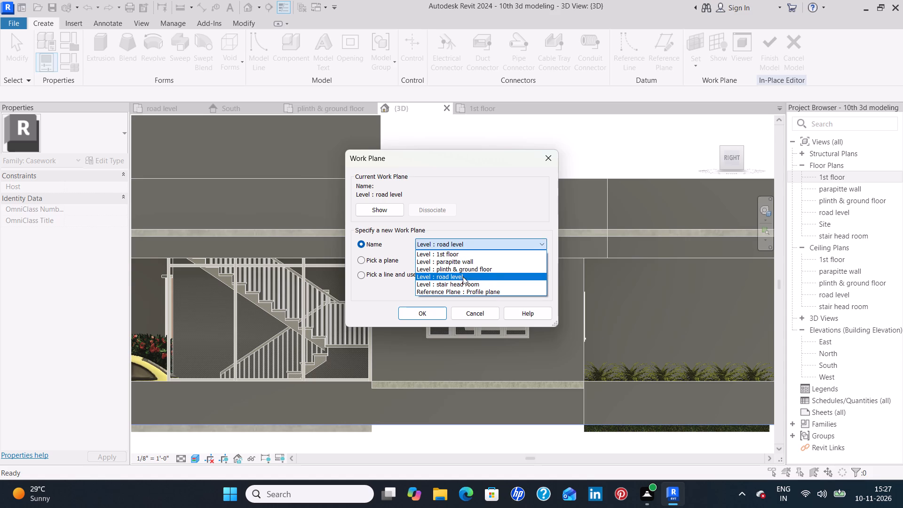
click(469, 269)
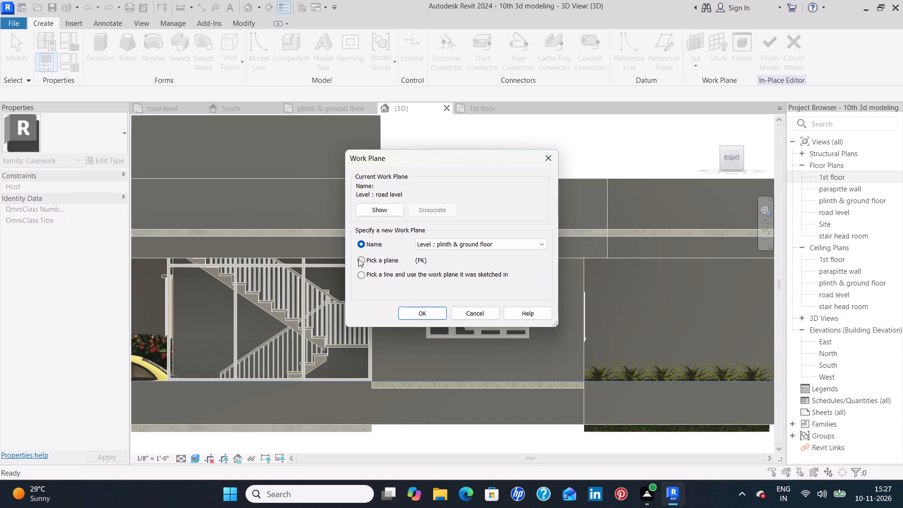
click(358, 259)
click(427, 309)
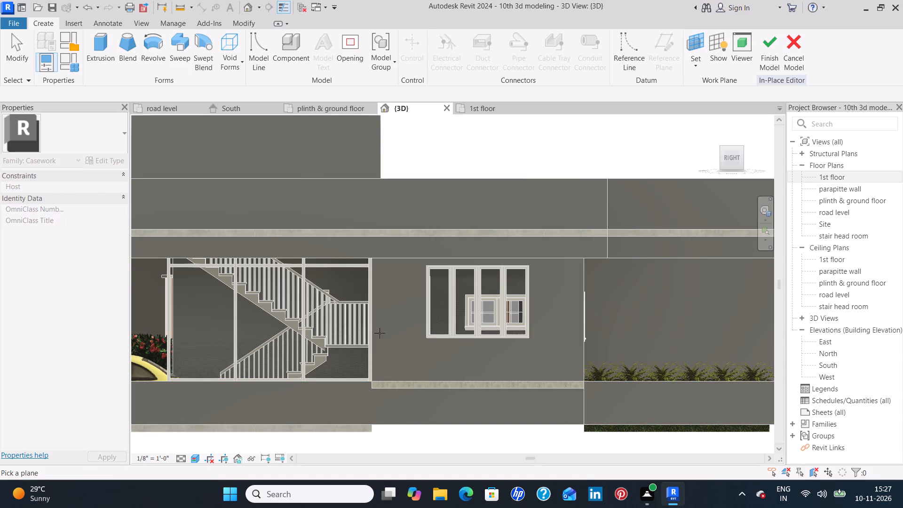
click(413, 377)
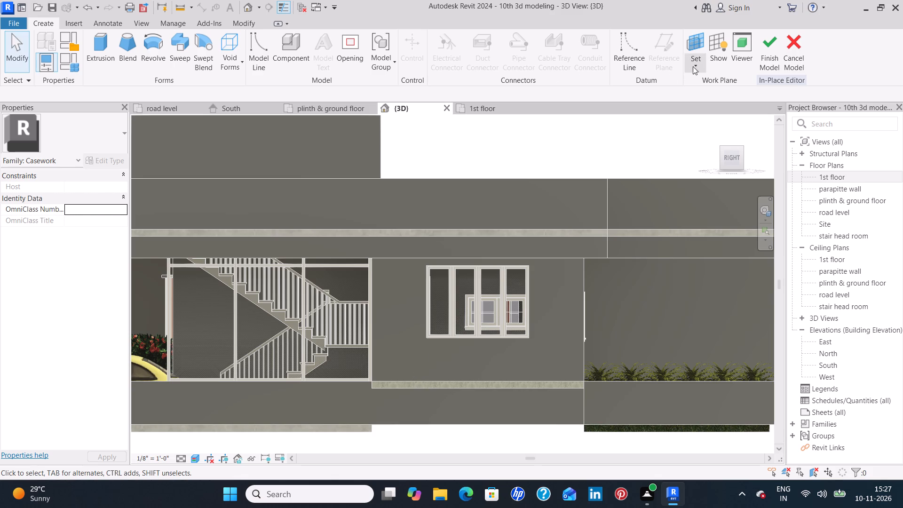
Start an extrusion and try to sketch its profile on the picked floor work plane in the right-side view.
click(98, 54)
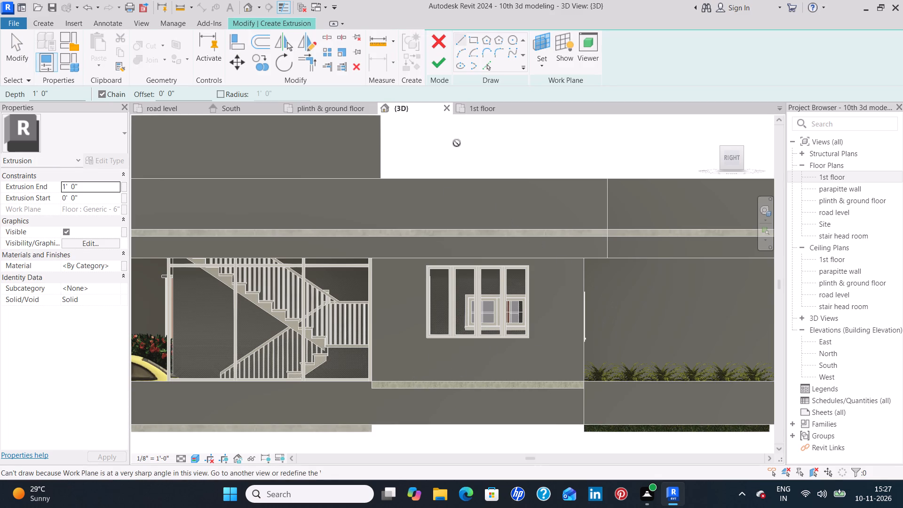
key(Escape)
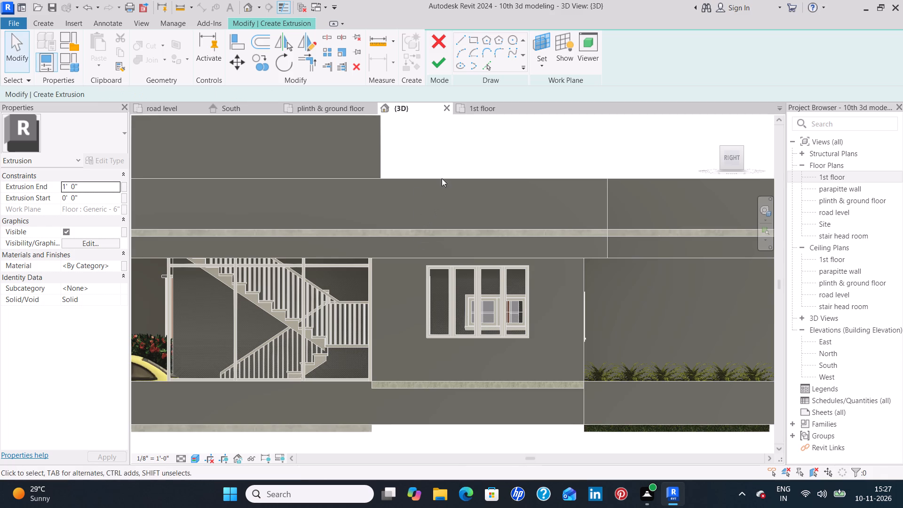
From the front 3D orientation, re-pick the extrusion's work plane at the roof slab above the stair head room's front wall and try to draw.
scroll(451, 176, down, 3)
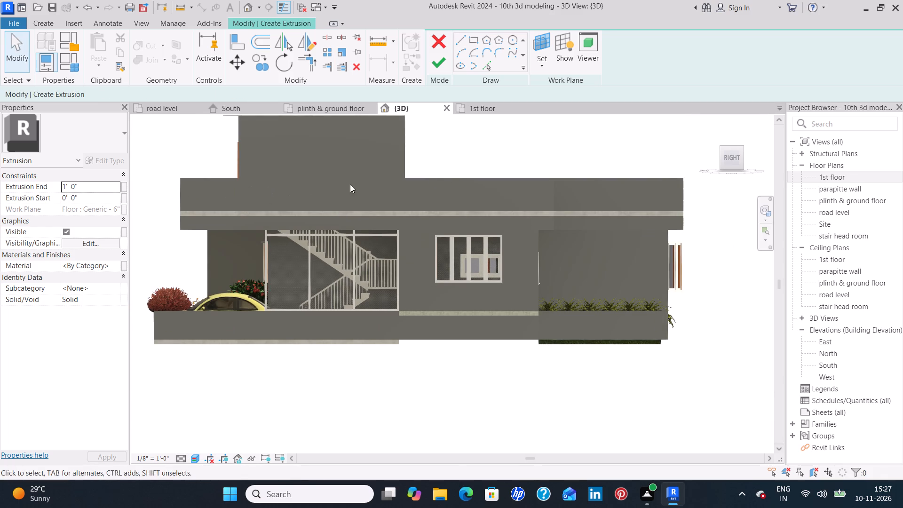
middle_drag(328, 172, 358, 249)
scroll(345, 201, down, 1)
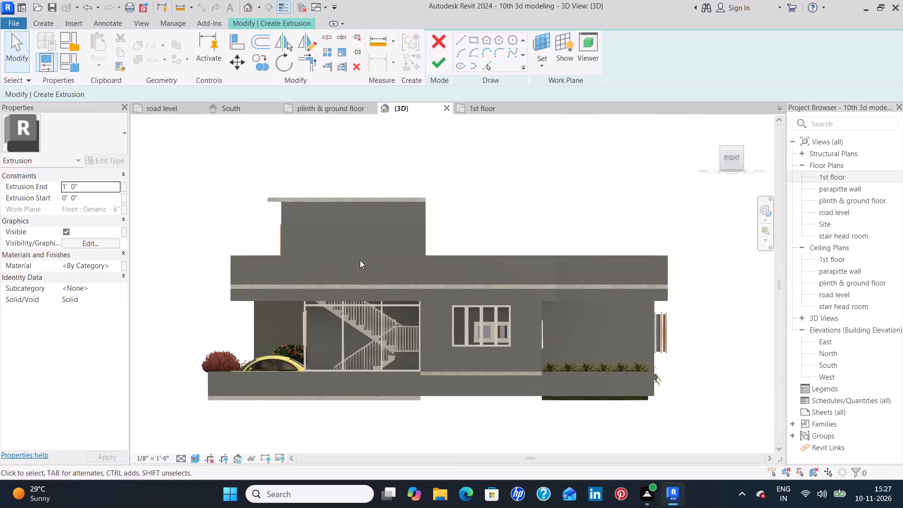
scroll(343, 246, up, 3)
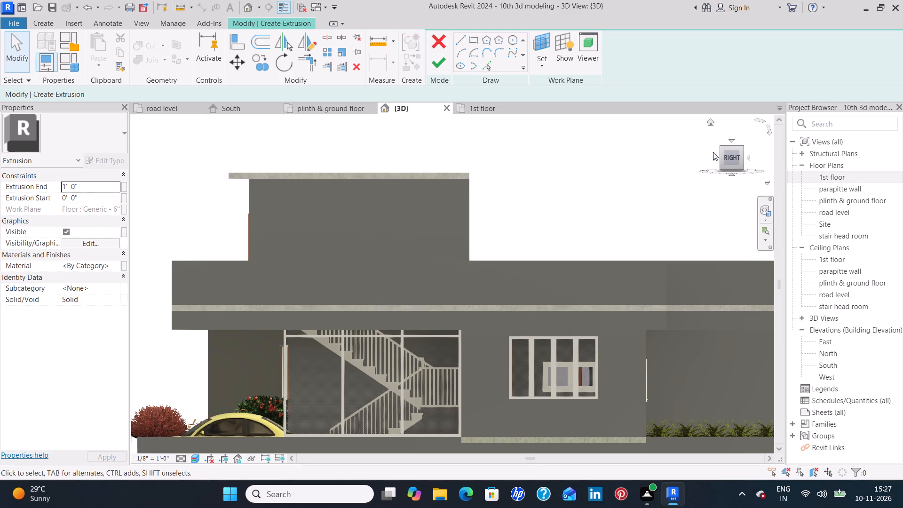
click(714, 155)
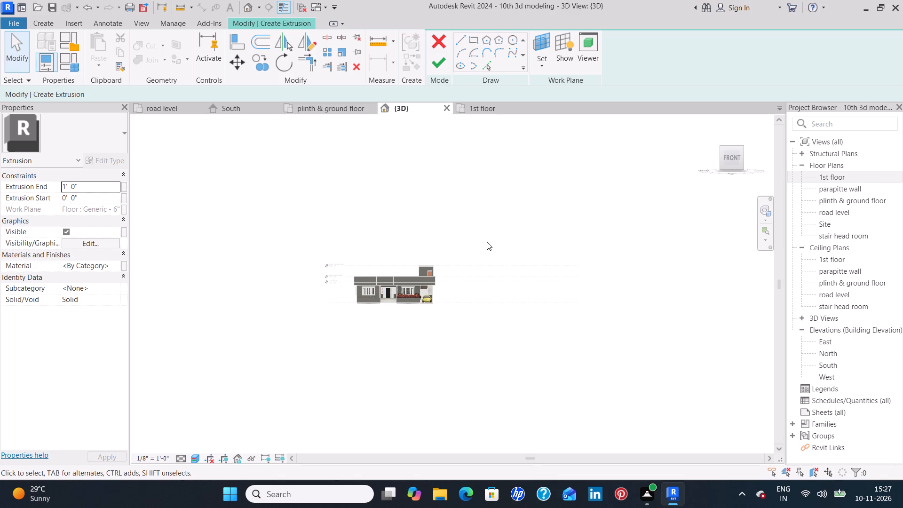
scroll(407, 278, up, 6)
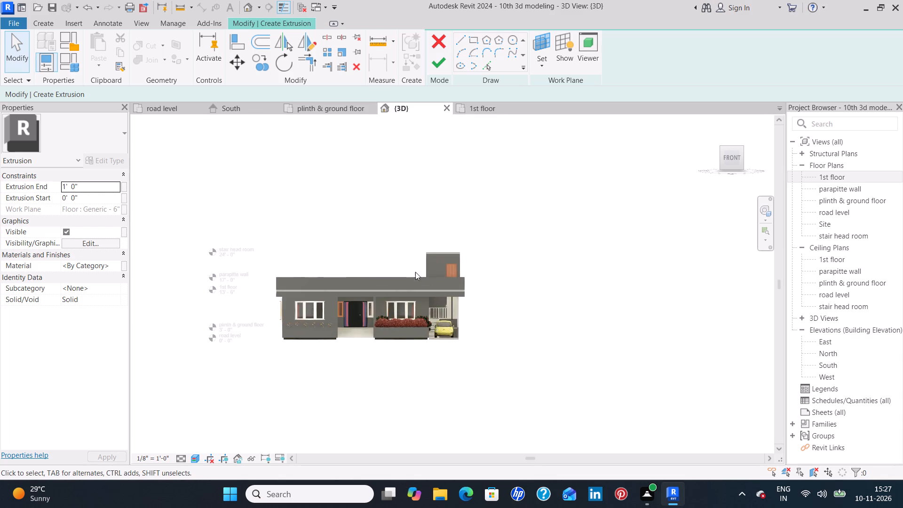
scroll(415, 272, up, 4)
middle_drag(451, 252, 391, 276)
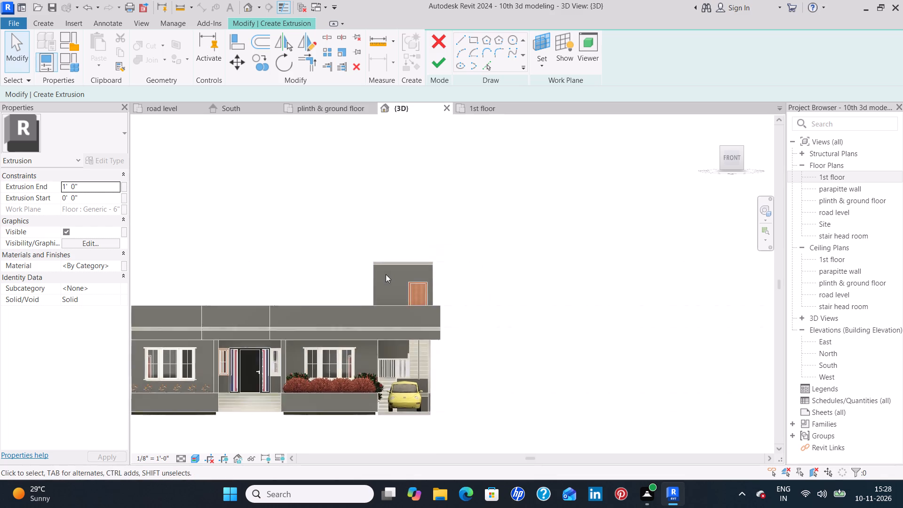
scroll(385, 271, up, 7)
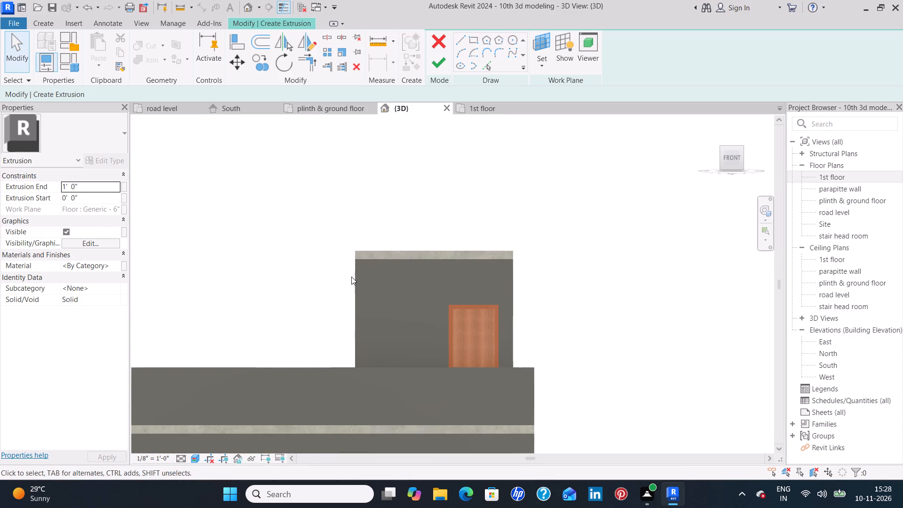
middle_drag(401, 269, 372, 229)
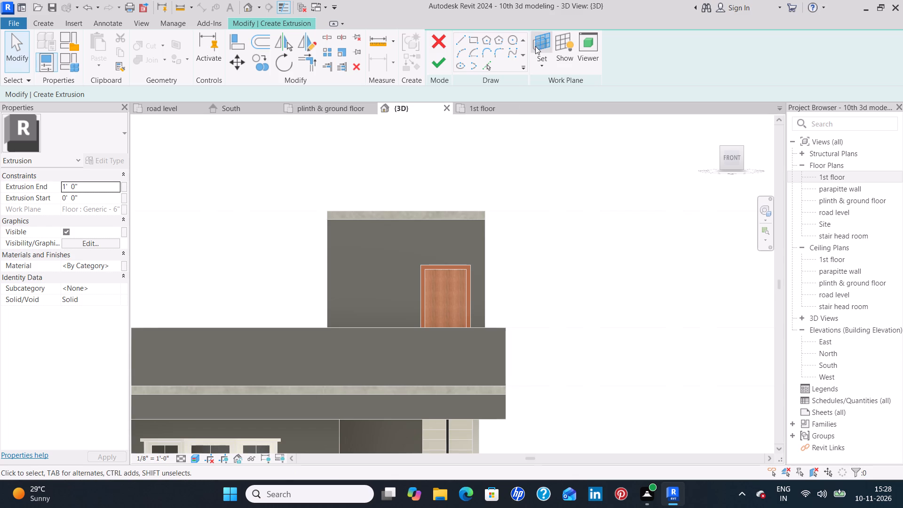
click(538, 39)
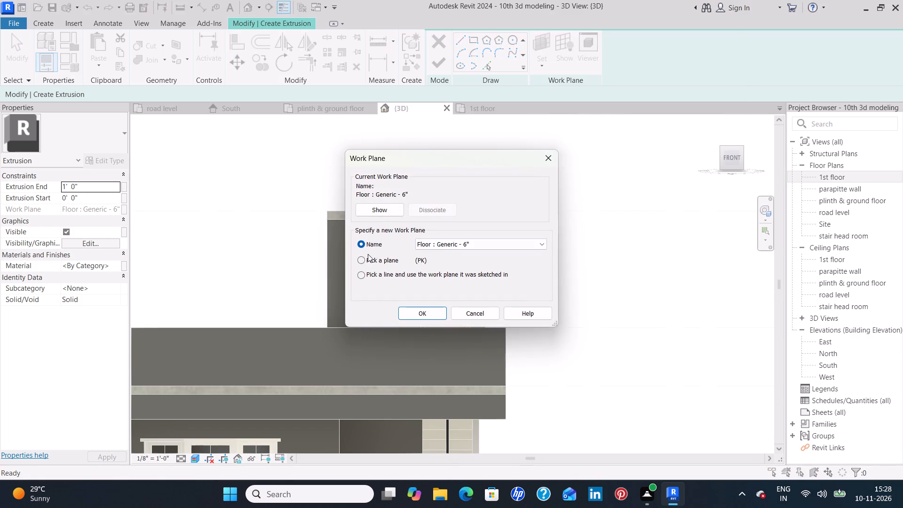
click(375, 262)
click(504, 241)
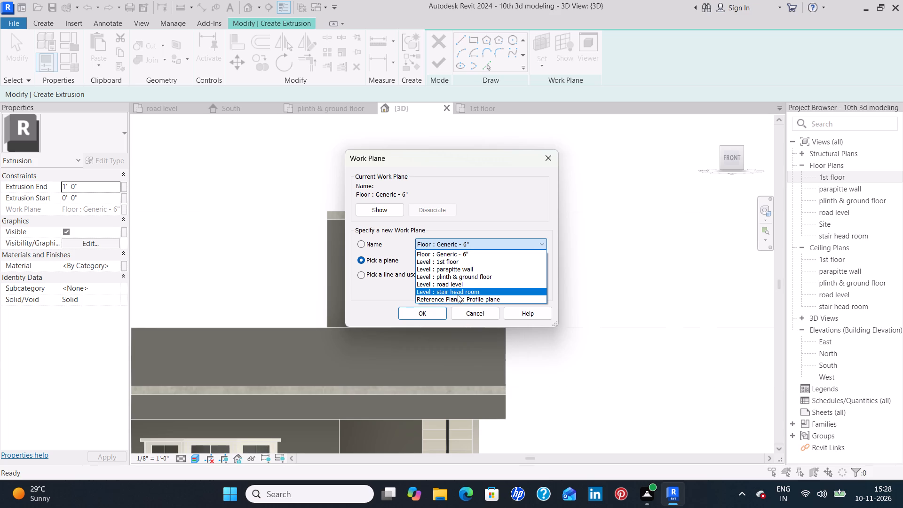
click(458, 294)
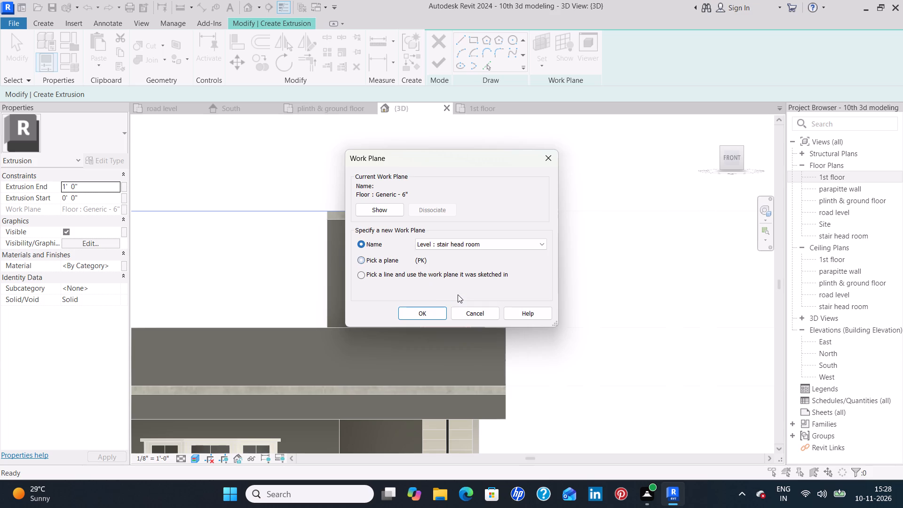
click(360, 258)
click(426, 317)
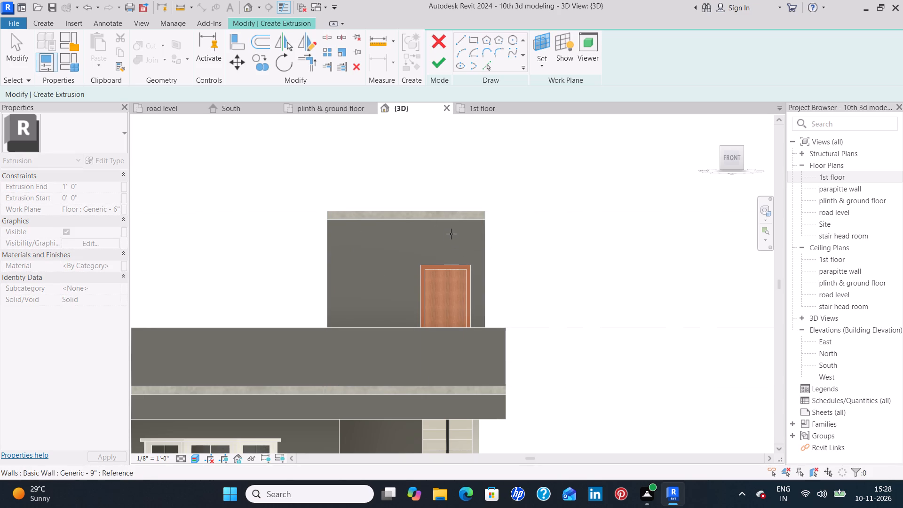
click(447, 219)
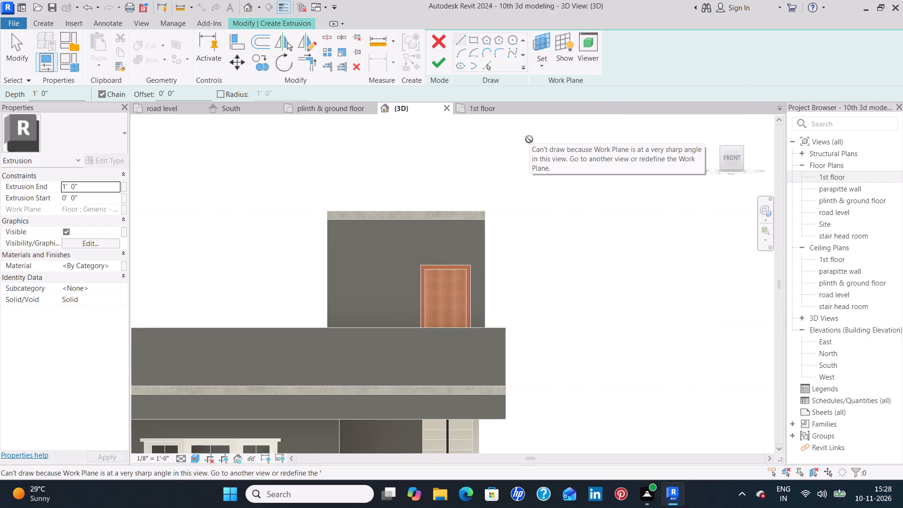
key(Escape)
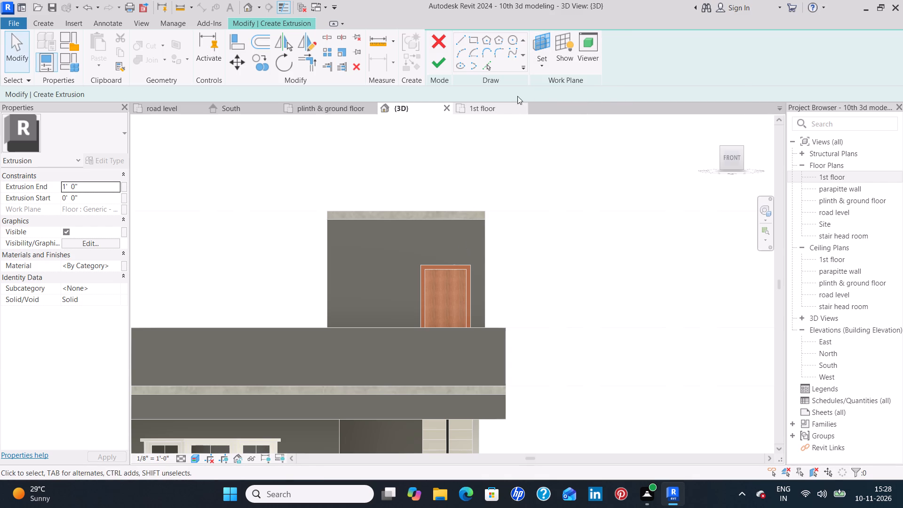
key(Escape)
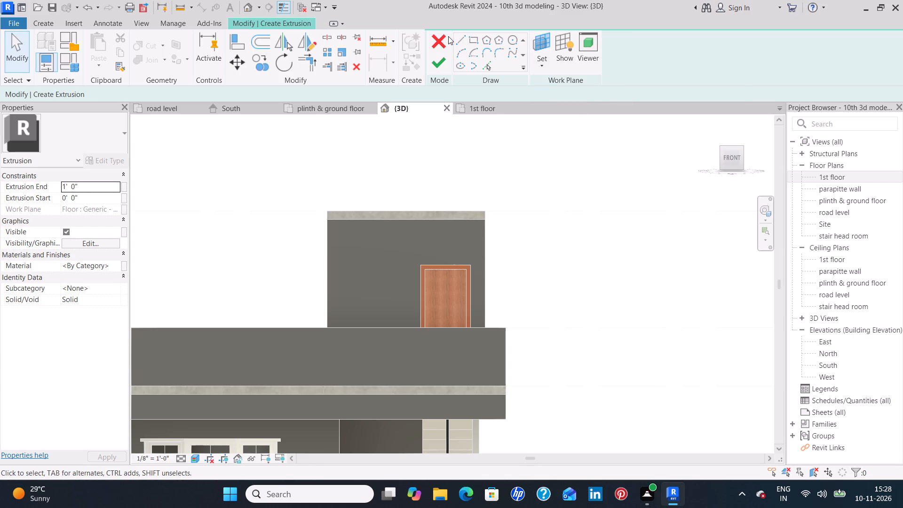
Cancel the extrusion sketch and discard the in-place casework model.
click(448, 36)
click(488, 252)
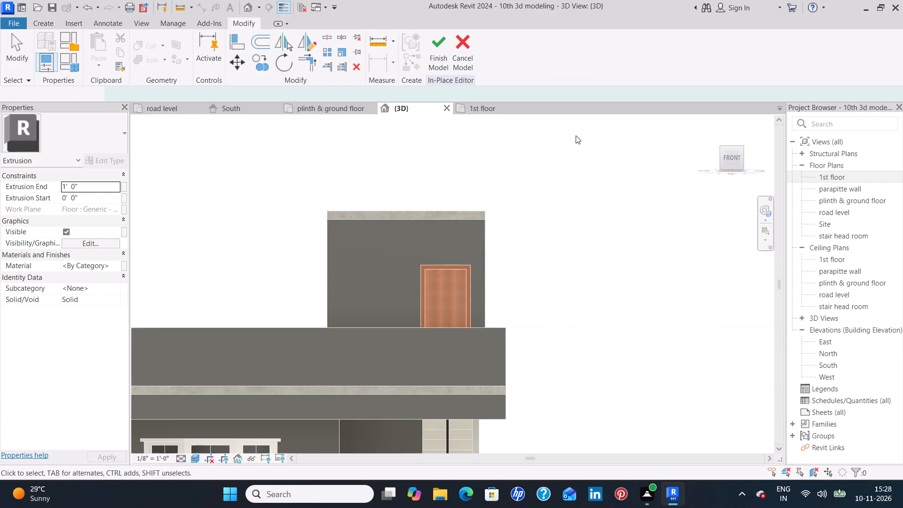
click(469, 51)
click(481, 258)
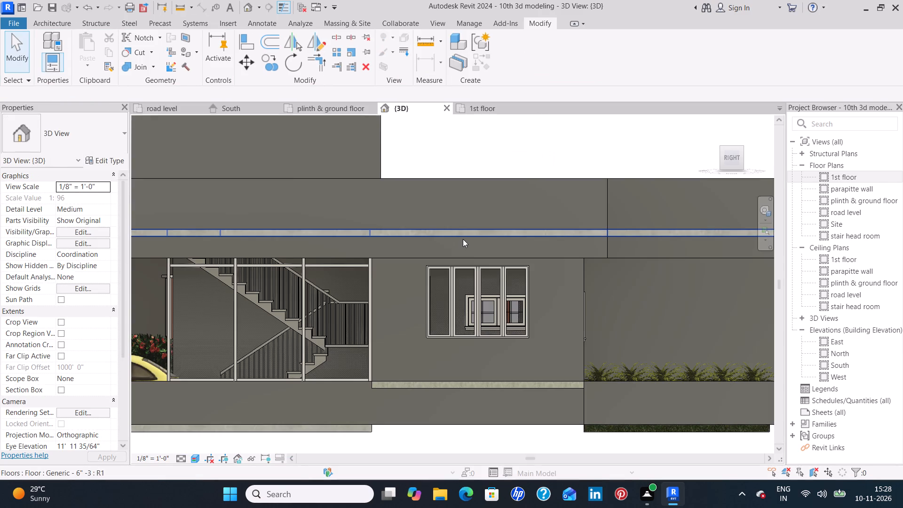
From the front 3D orientation, zoomed to the parapet above the entrance, start an in-place model in the Casework category with the default name.
scroll(463, 236, down, 2)
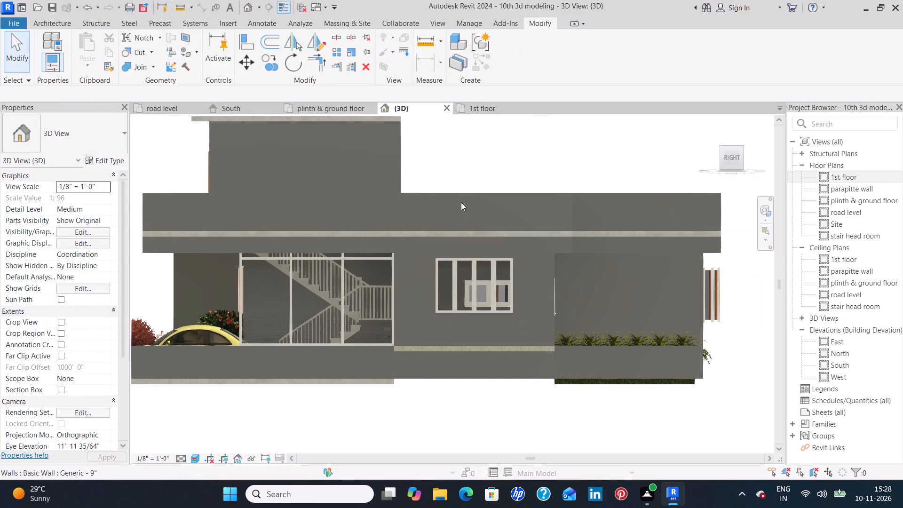
middle_drag(456, 191, 458, 211)
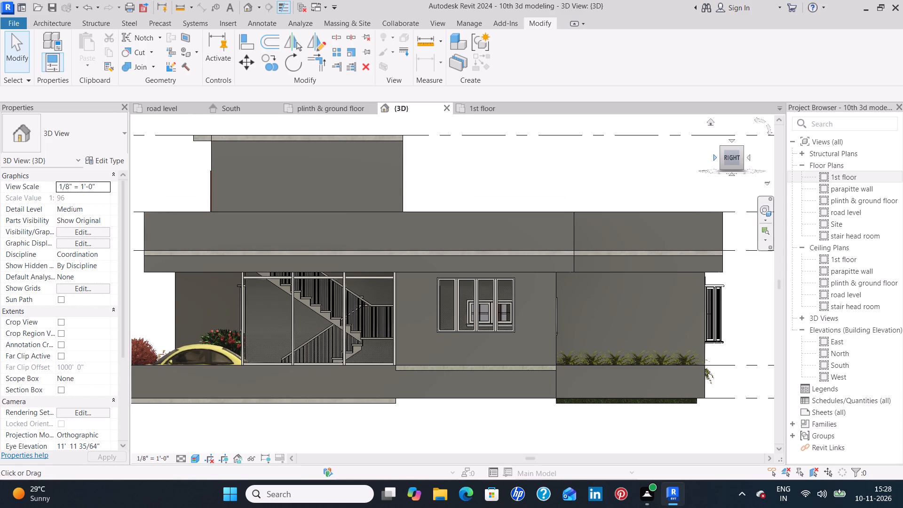
click(715, 159)
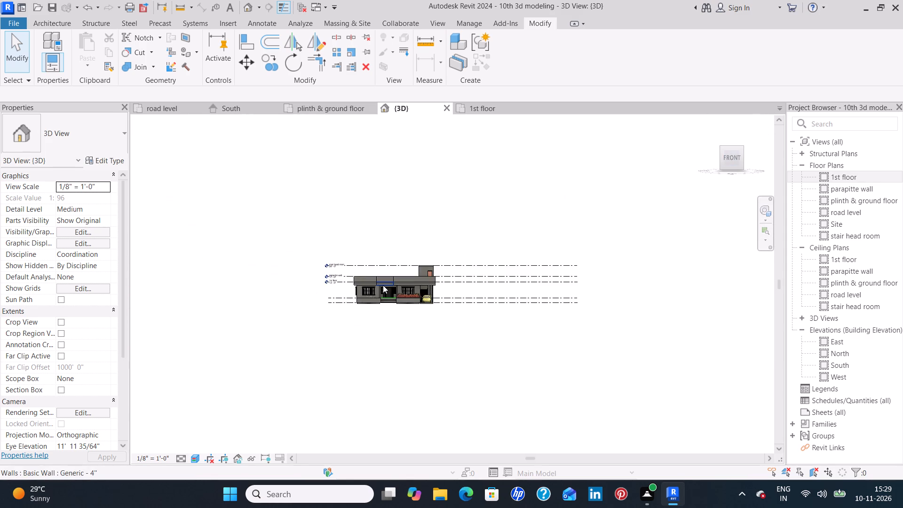
scroll(383, 285, up, 11)
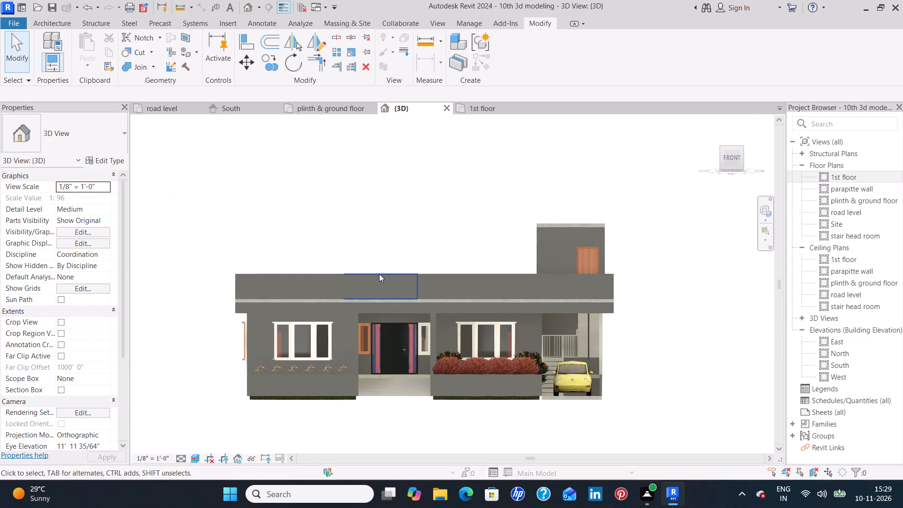
middle_drag(379, 274, 380, 223)
scroll(394, 223, up, 6)
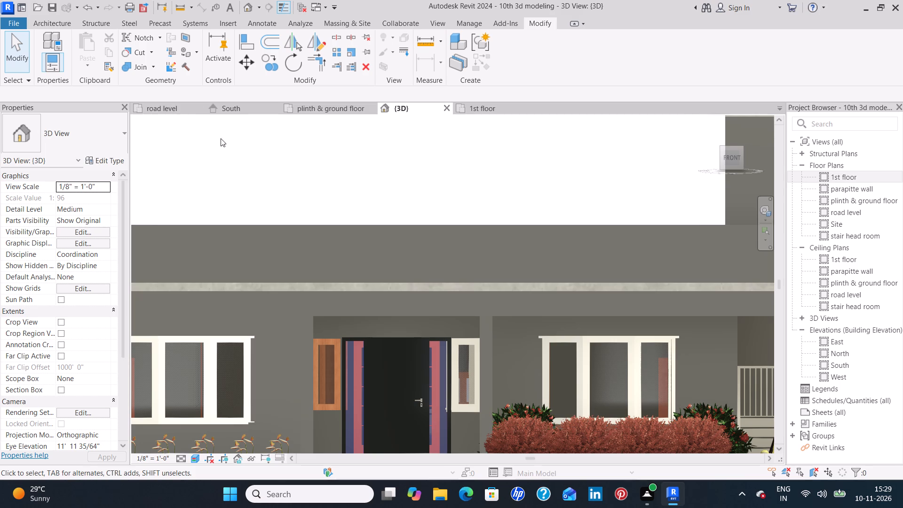
click(48, 18)
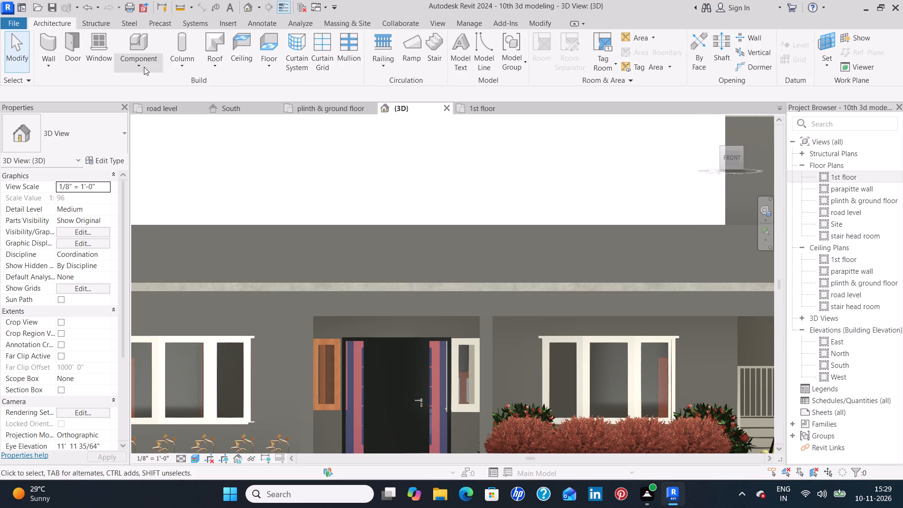
click(147, 67)
click(148, 117)
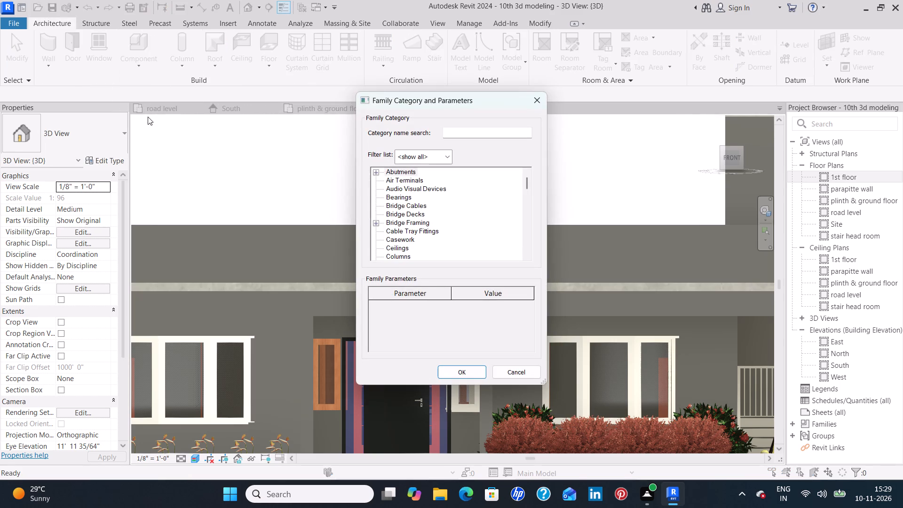
click(409, 240)
click(477, 368)
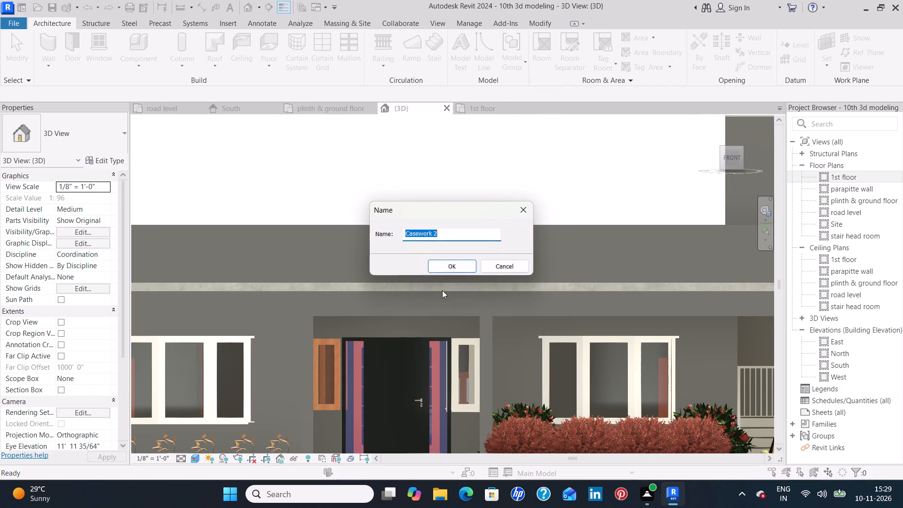
click(447, 267)
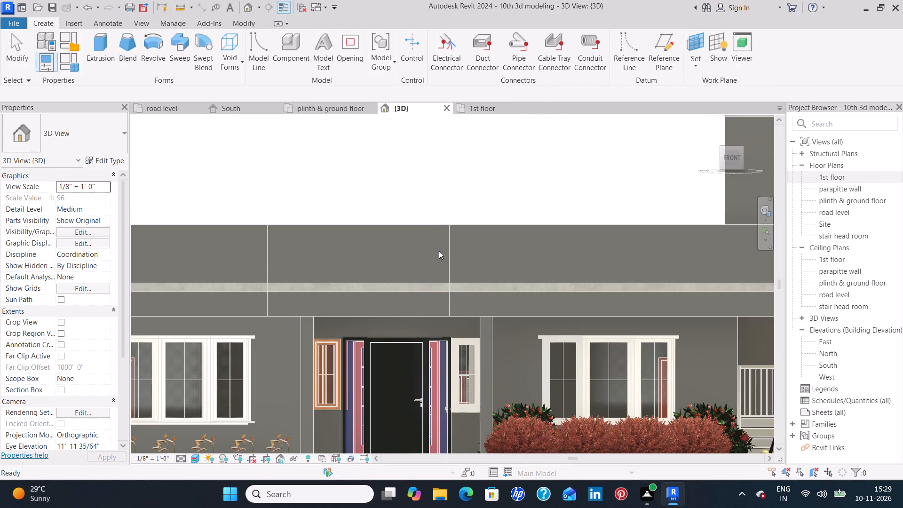
Set the work plane by picking a plane at the base of the front parapet wall above the entrance.
click(699, 41)
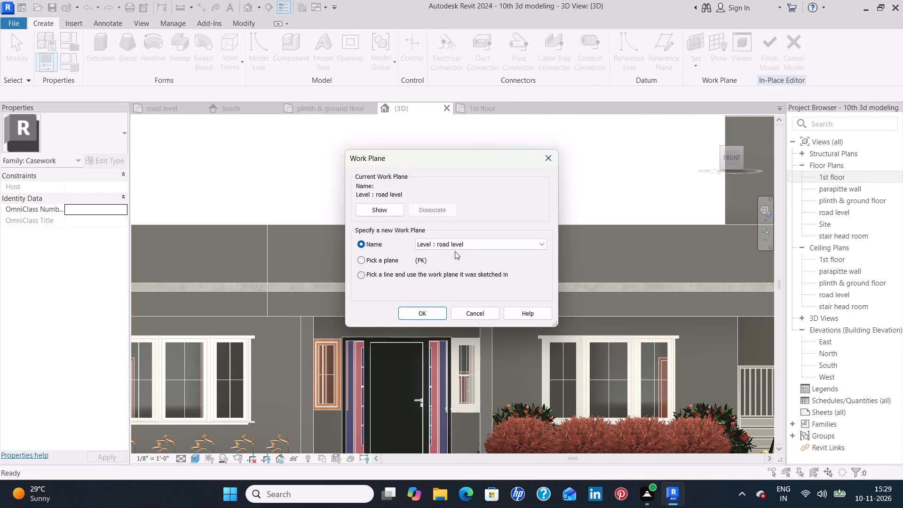
click(483, 240)
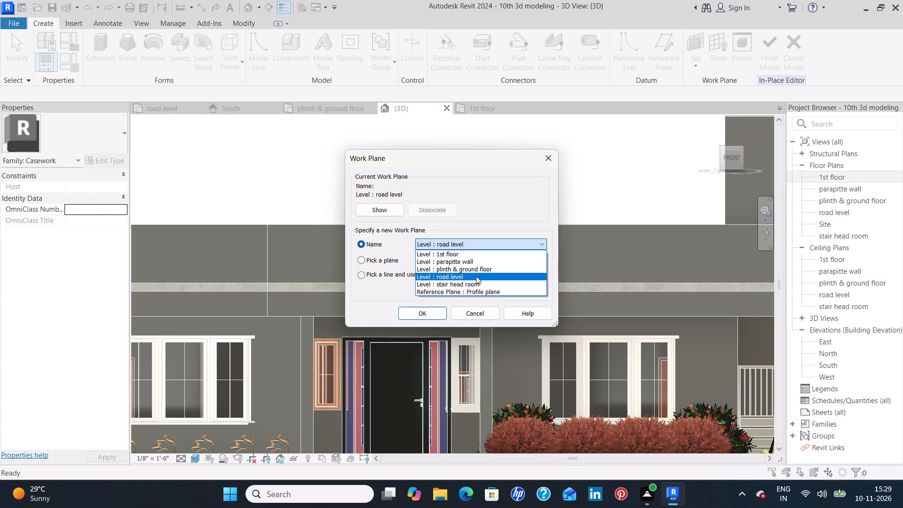
click(465, 255)
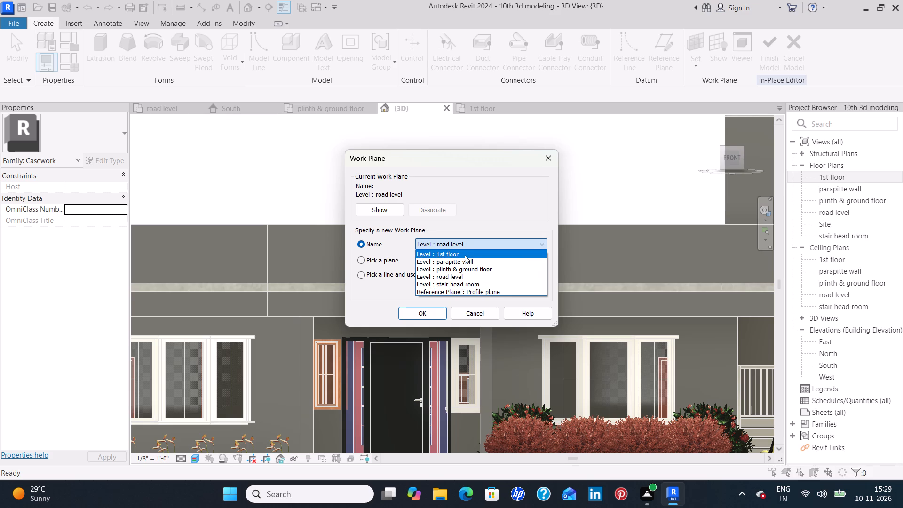
click(359, 260)
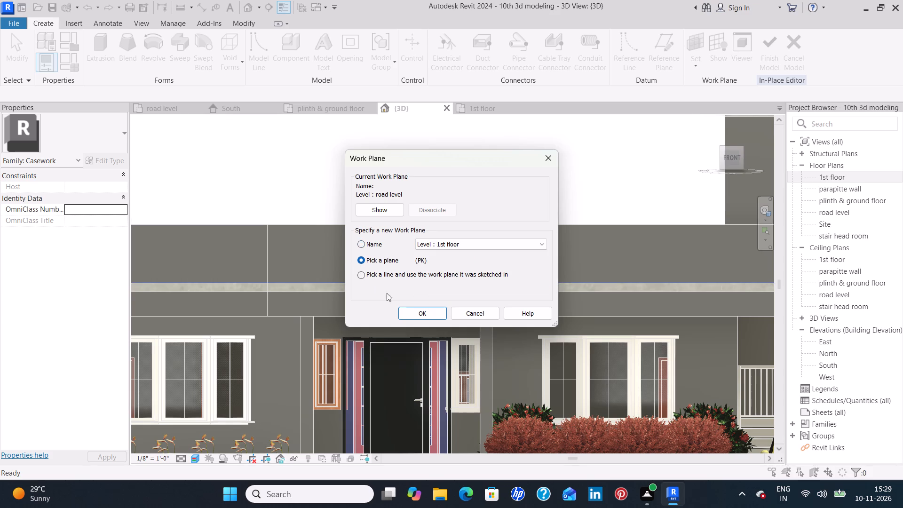
click(407, 310)
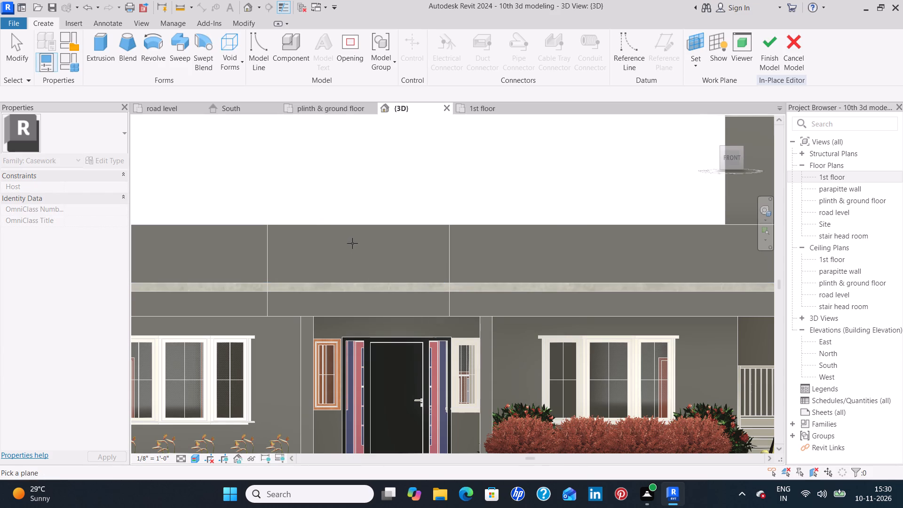
click(427, 283)
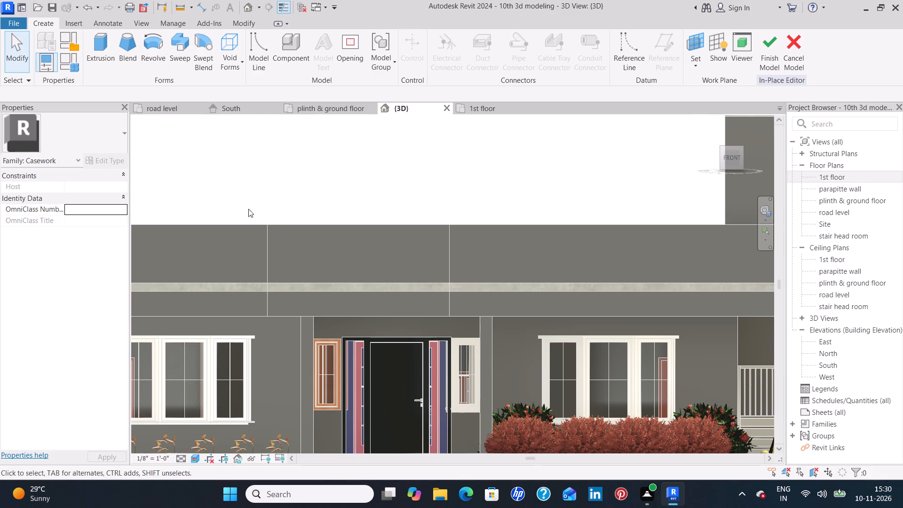
Start an extrusion on the front parapet work plane using the Rectangle sketch tool.
click(104, 57)
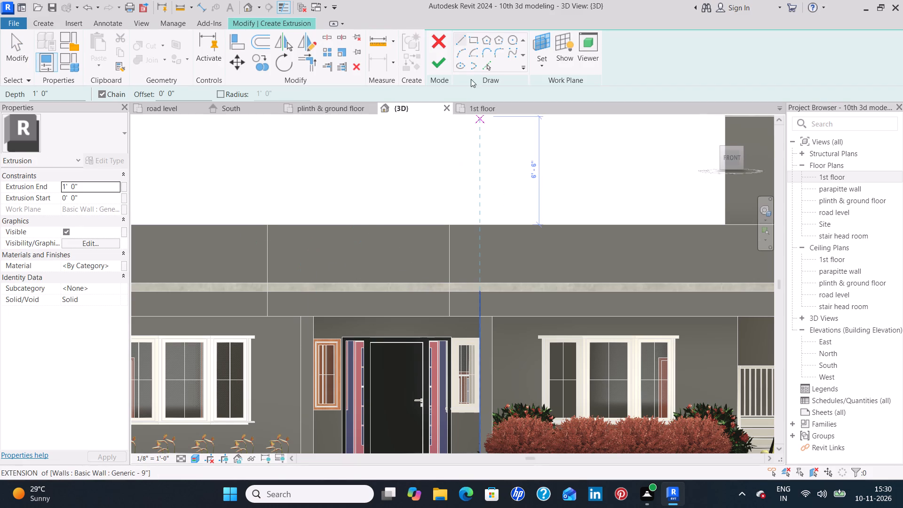
click(473, 40)
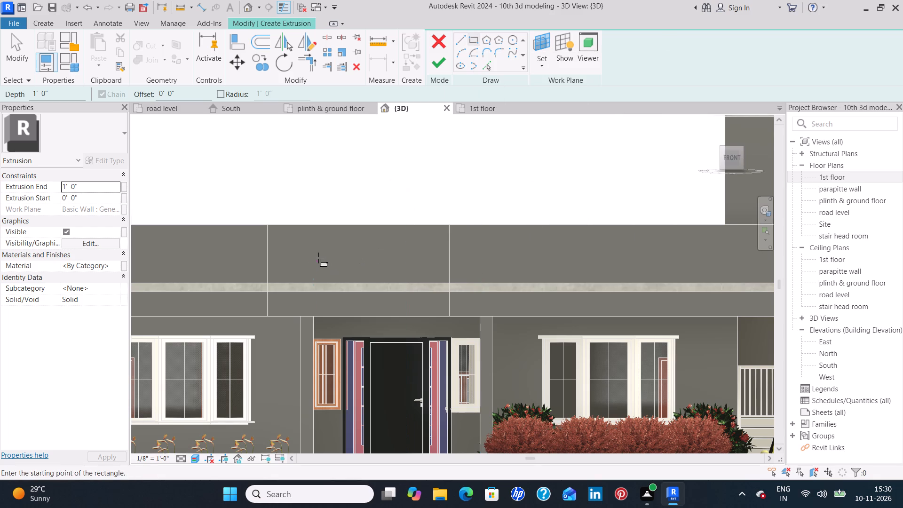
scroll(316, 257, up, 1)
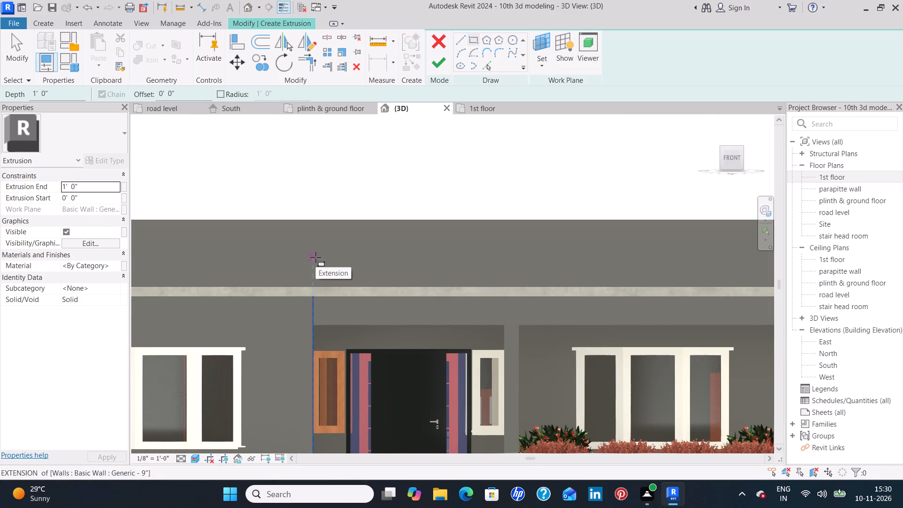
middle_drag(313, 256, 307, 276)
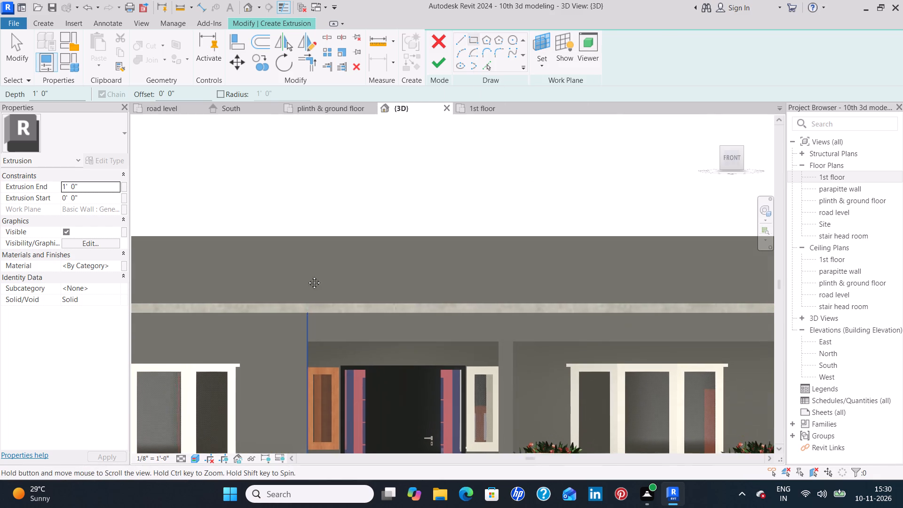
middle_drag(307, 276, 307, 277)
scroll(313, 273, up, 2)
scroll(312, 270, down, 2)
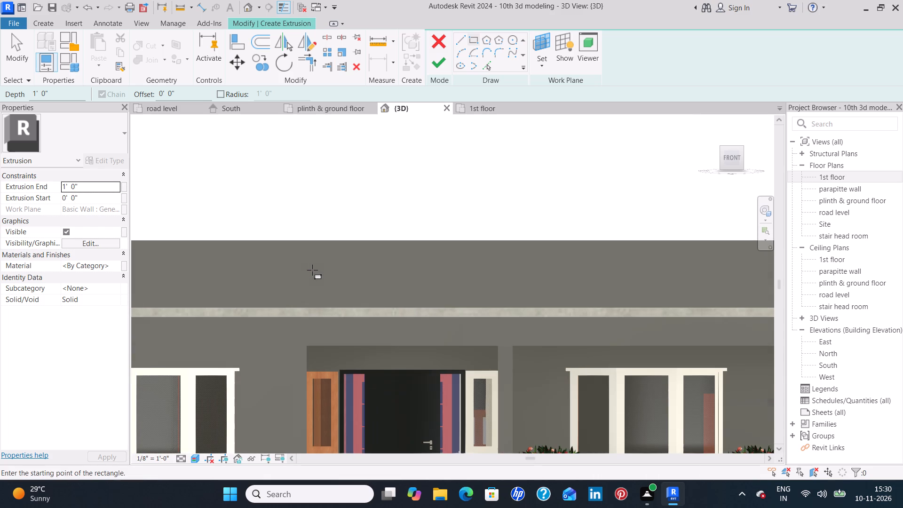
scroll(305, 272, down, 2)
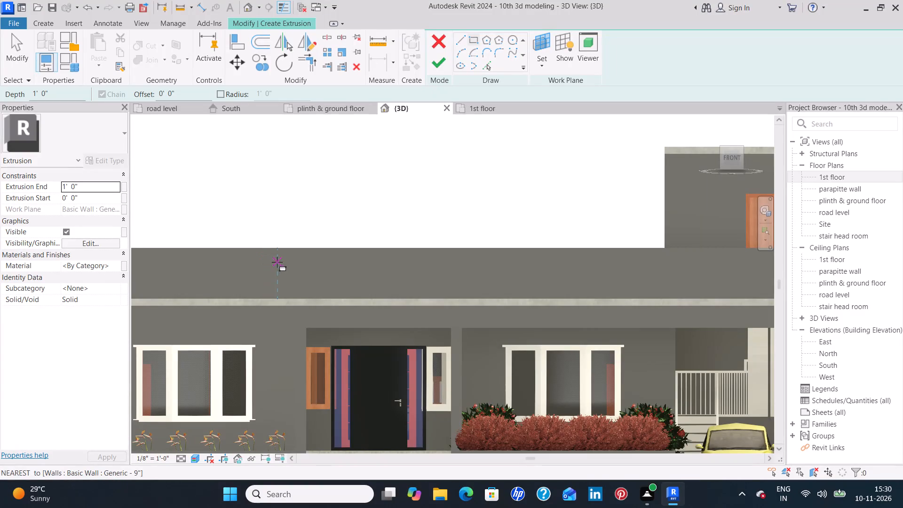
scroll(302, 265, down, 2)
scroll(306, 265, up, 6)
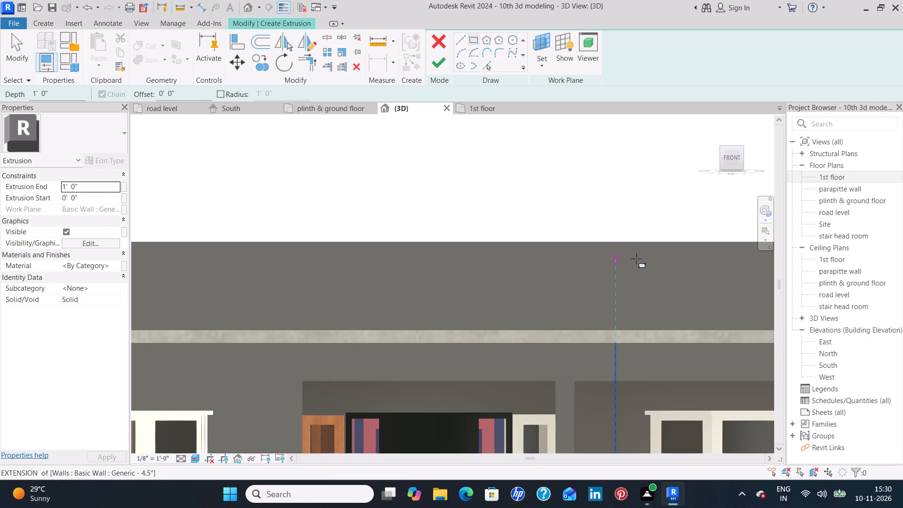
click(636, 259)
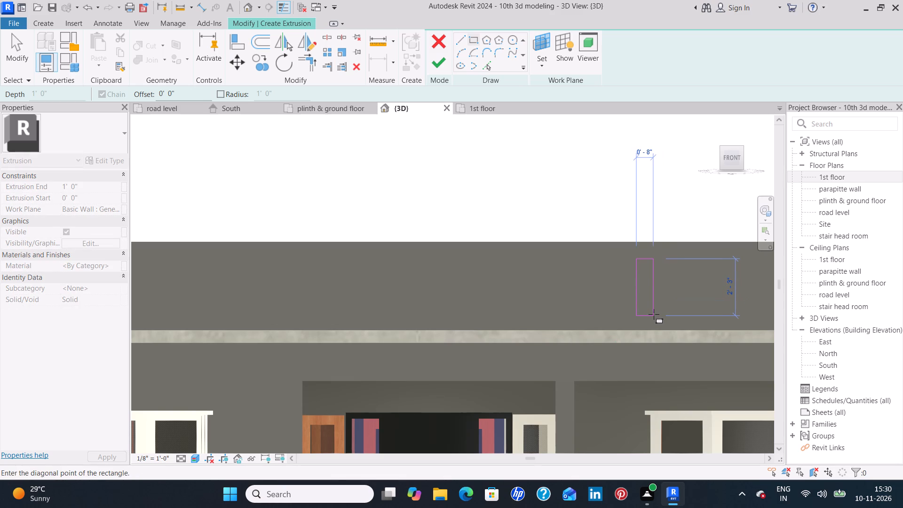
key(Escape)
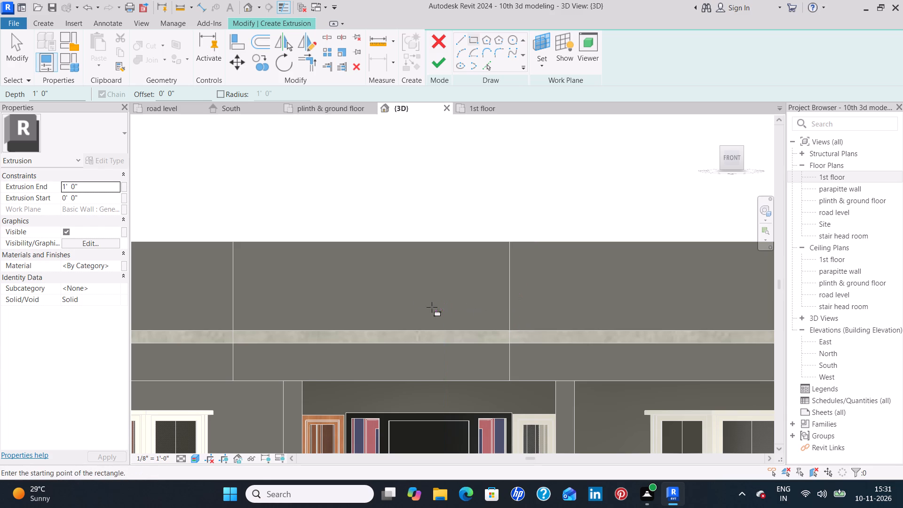
Sketch a thin horizontal rectangle about 10'-3" by 0'-4" just below the parapet's top edge, inside the wall section above the entrance.
scroll(409, 292, down, 1)
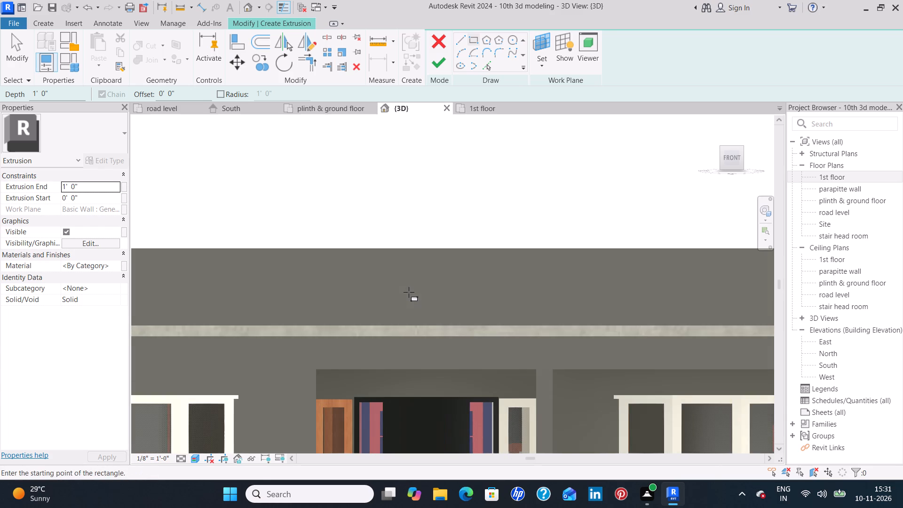
scroll(409, 292, up, 1)
scroll(409, 292, down, 4)
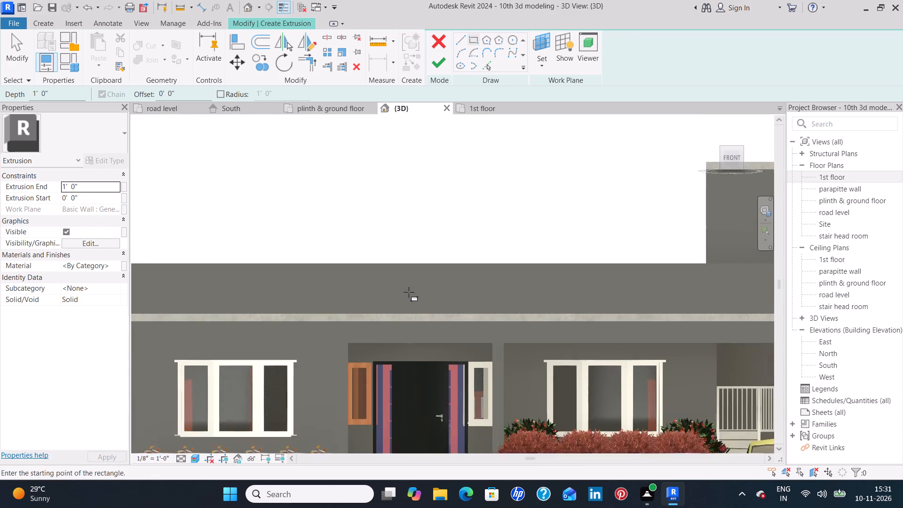
scroll(409, 292, down, 2)
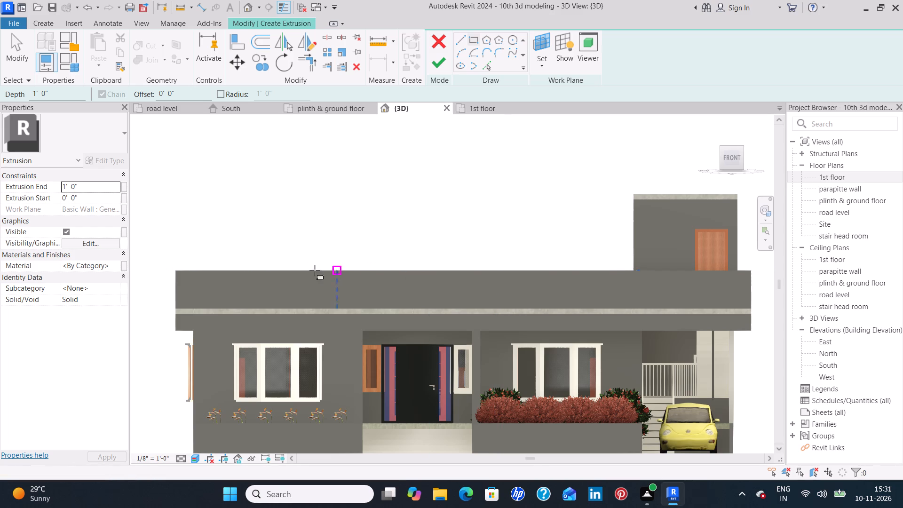
scroll(179, 279, up, 2)
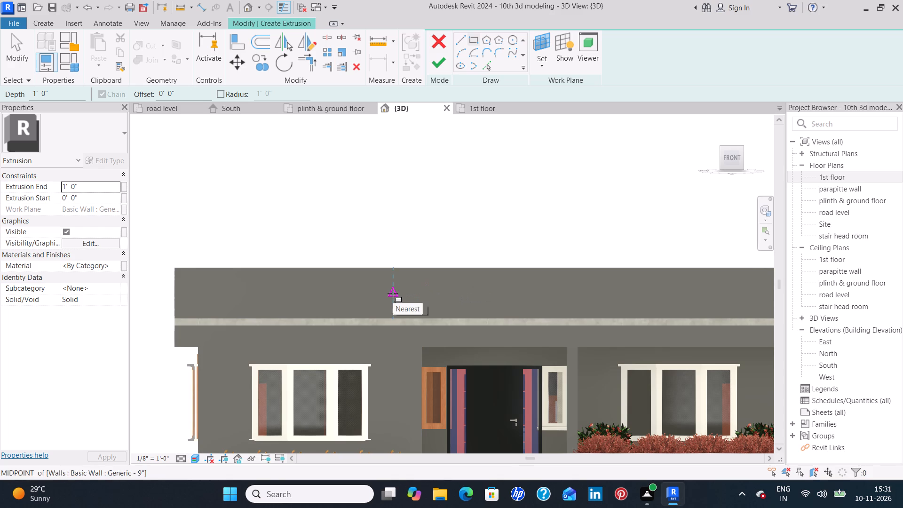
scroll(393, 293, down, 1)
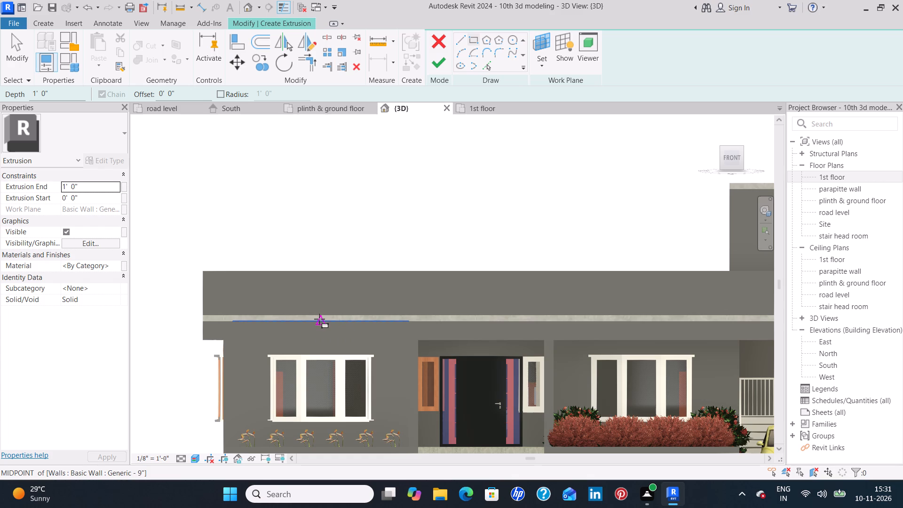
scroll(476, 290, up, 2)
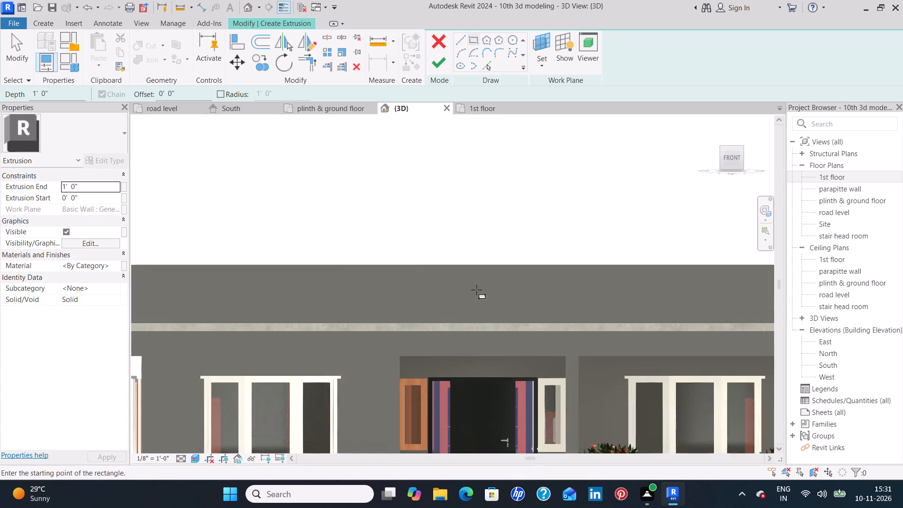
scroll(476, 290, up, 2)
scroll(476, 288, down, 3)
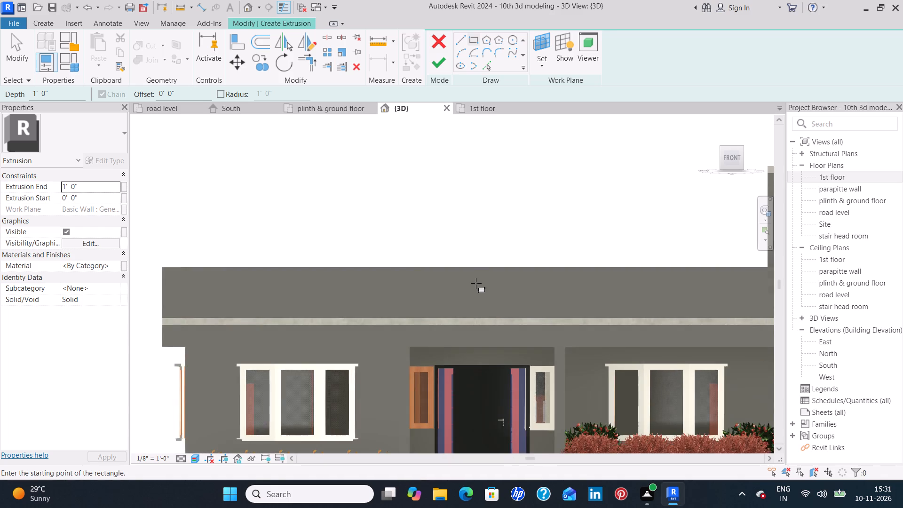
scroll(476, 283, down, 8)
scroll(475, 282, up, 6)
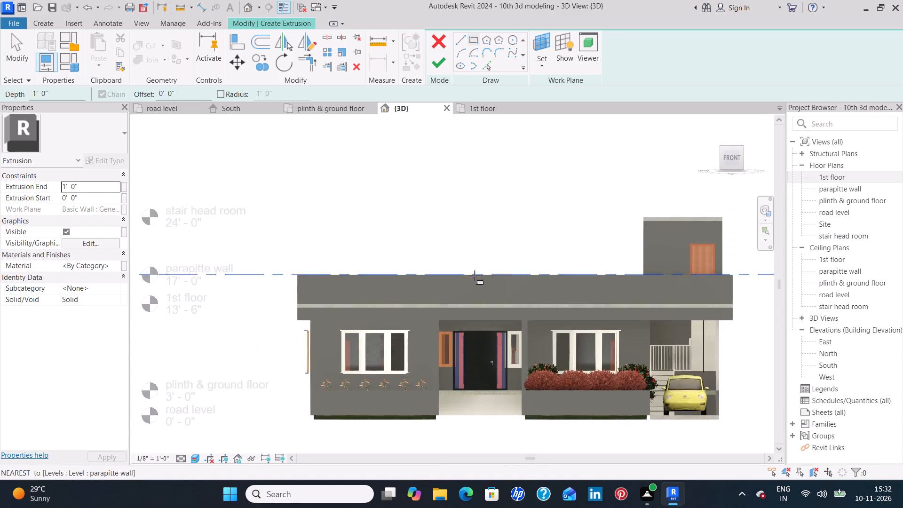
scroll(475, 276, up, 14)
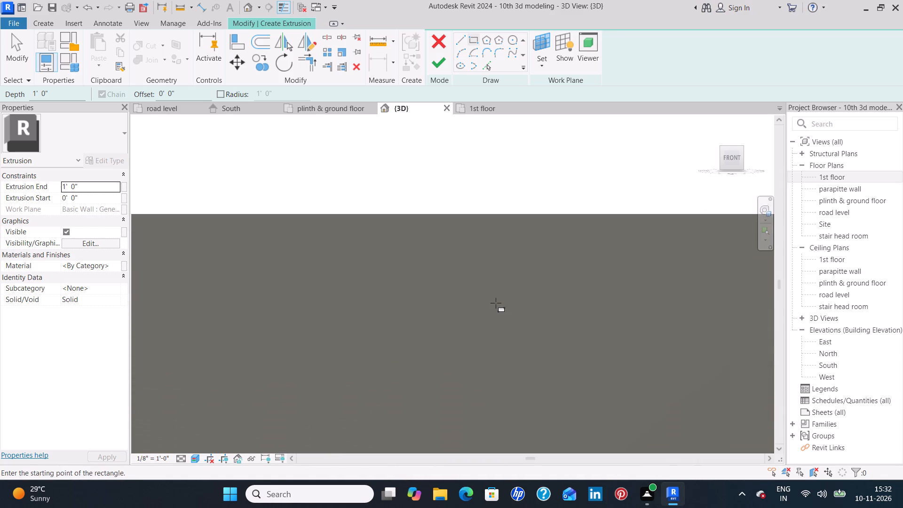
scroll(494, 295, down, 9)
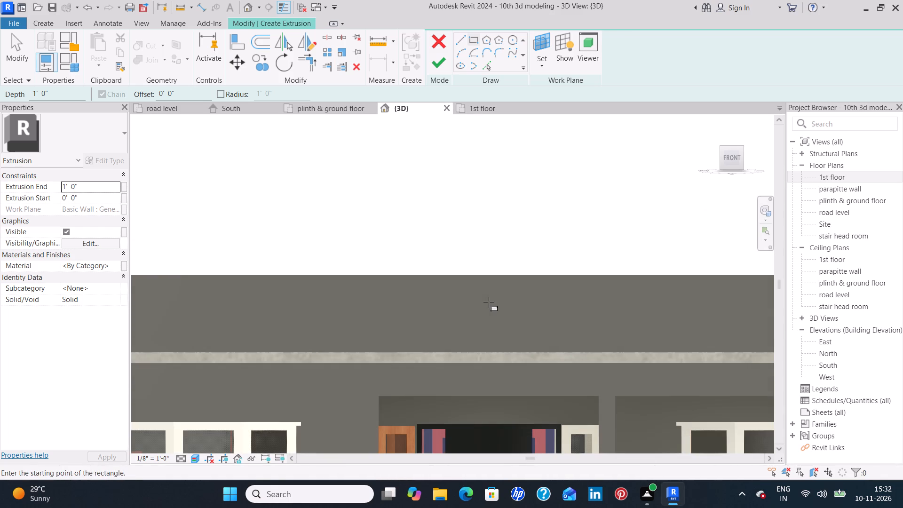
middle_drag(489, 302, 523, 312)
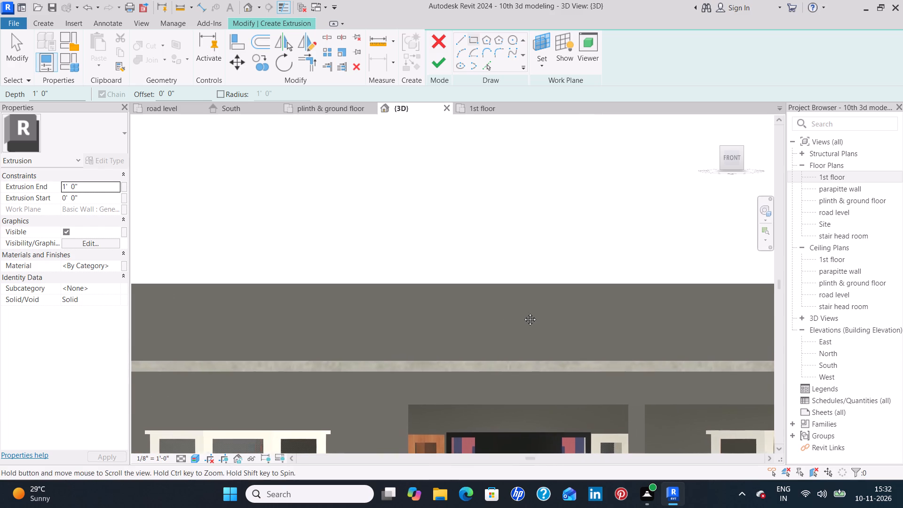
middle_drag(523, 312, 525, 312)
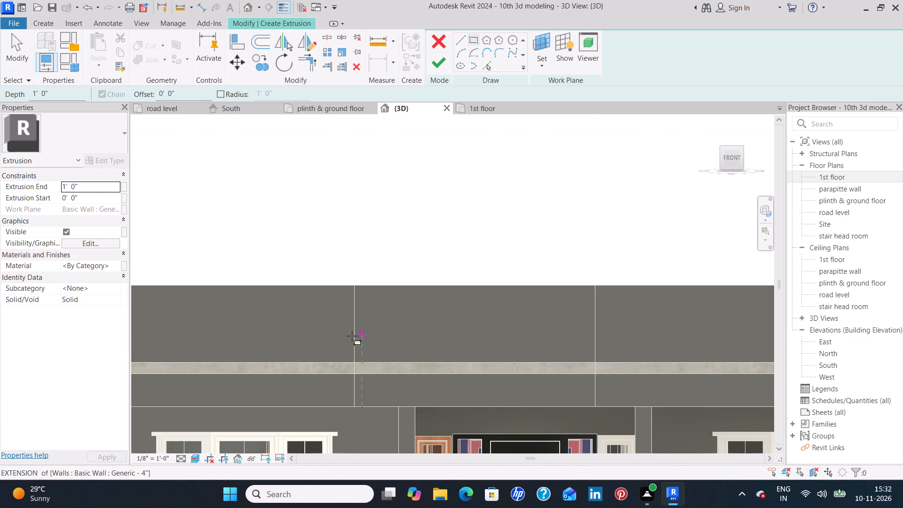
click(360, 292)
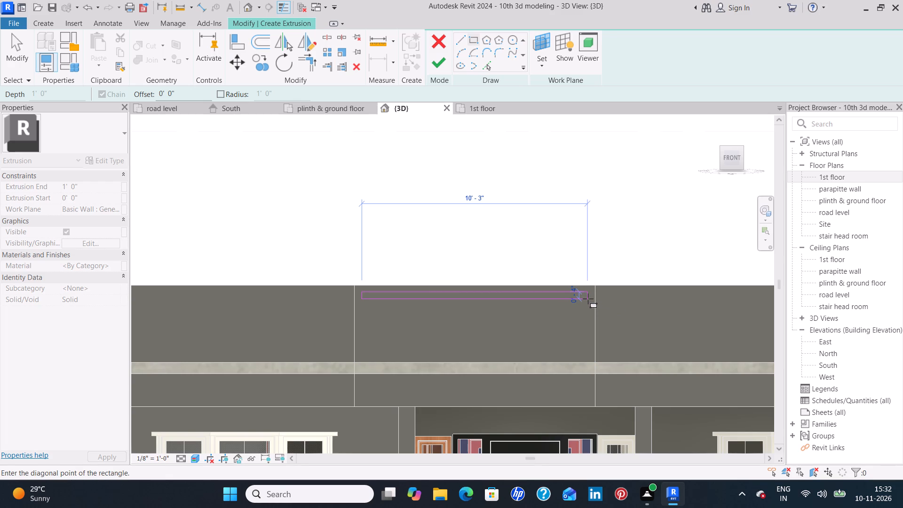
click(588, 299)
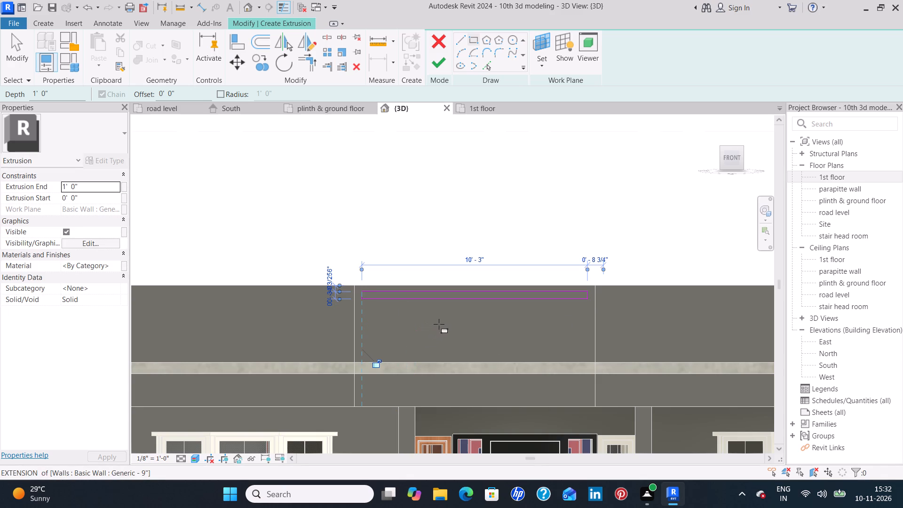
key(Escape)
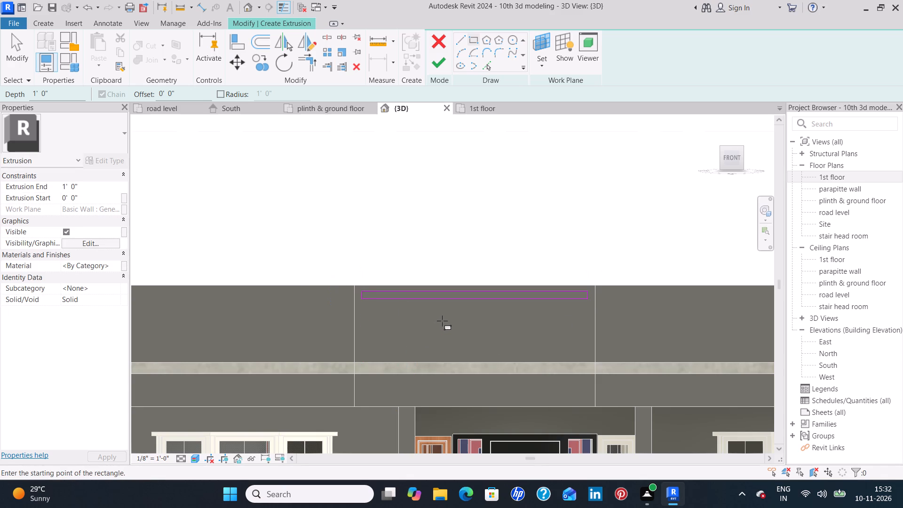
key(Escape)
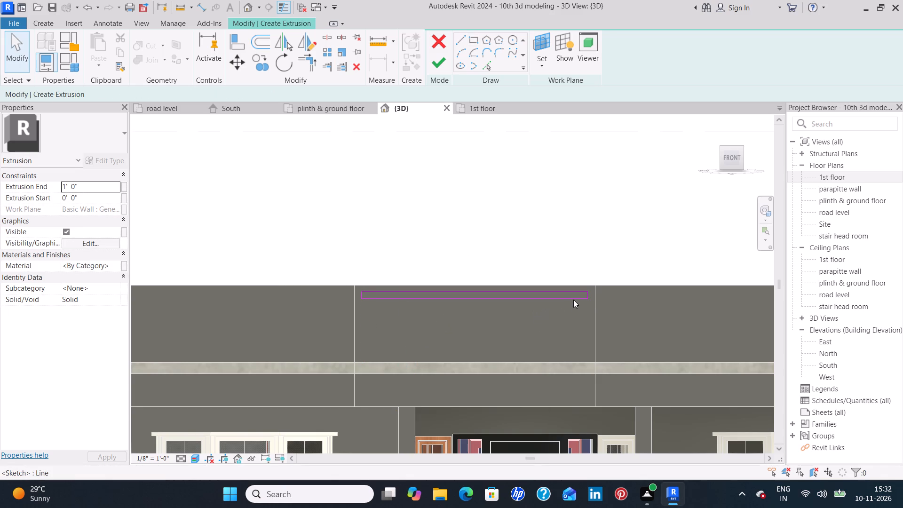
Copy the four lines of the thin rectangle about 2'-8" straight down, to just above the light horizontal band.
click(573, 300)
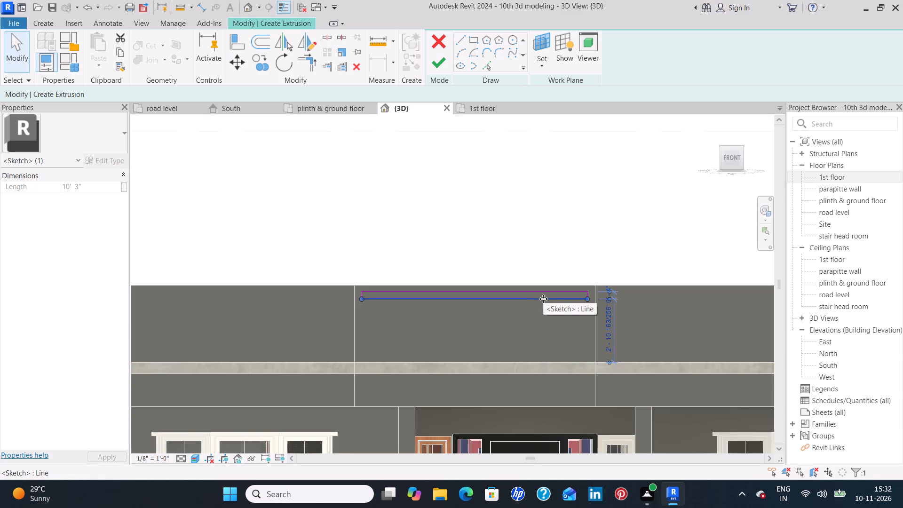
scroll(504, 301, up, 6)
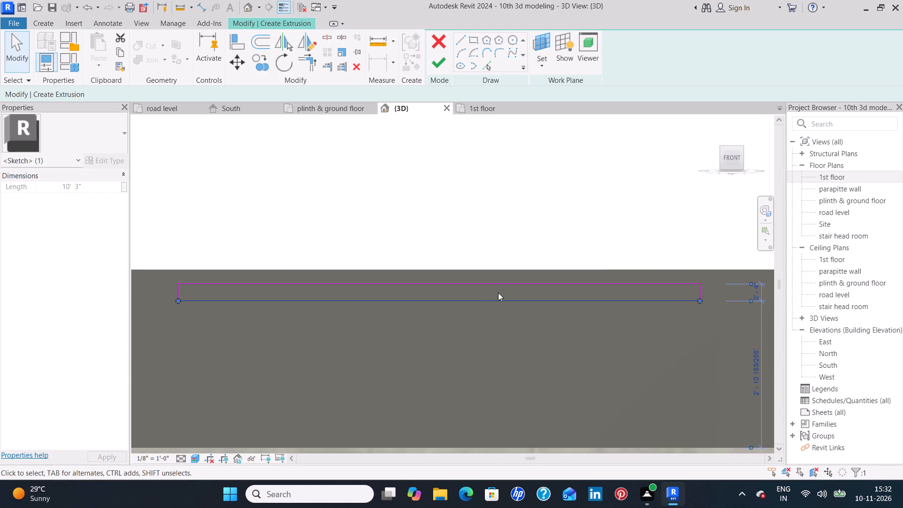
ctrl+click(485, 286)
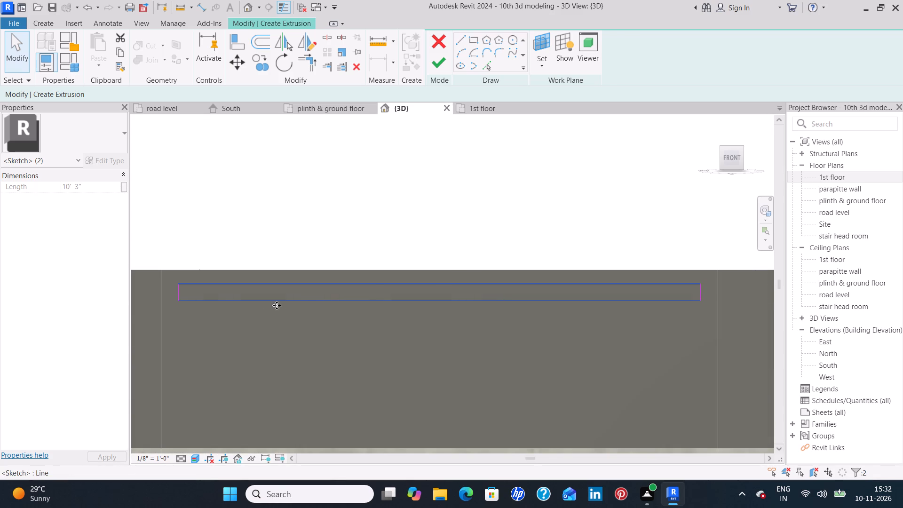
ctrl+click(180, 294)
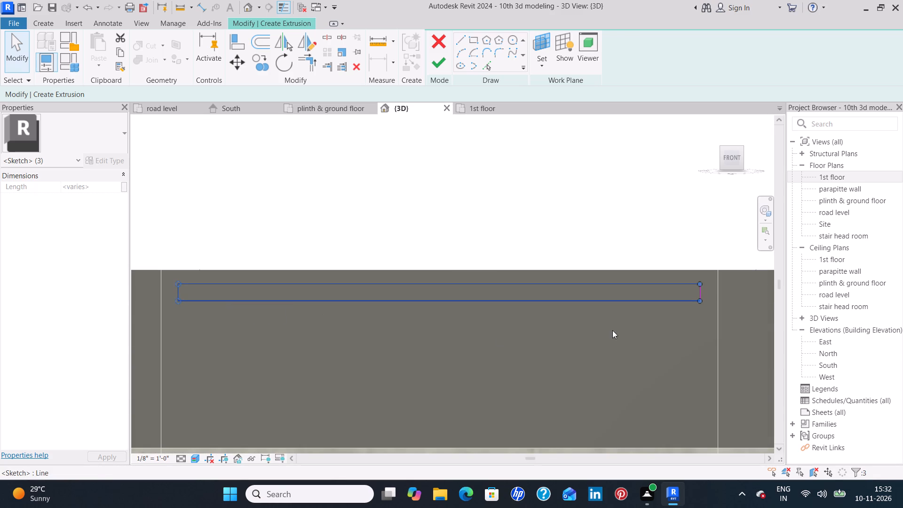
ctrl+click(702, 294)
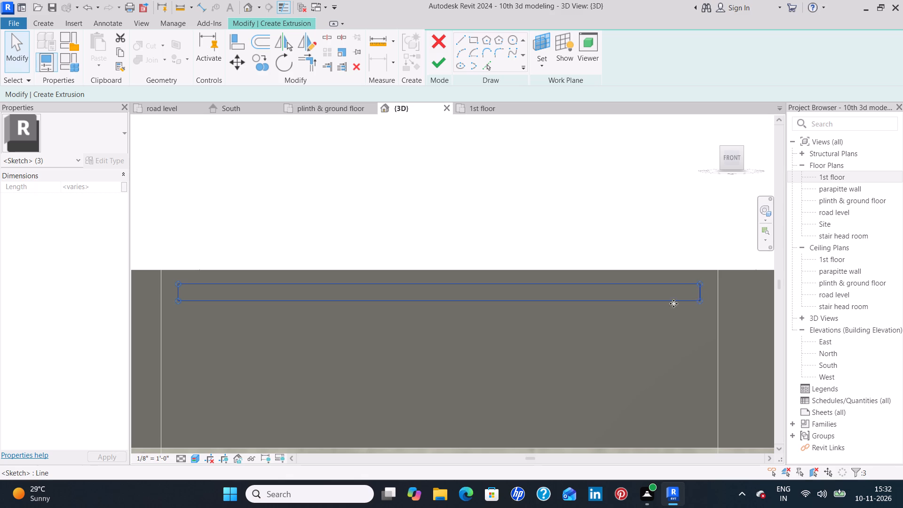
middle_drag(537, 353, 540, 296)
scroll(542, 289, down, 1)
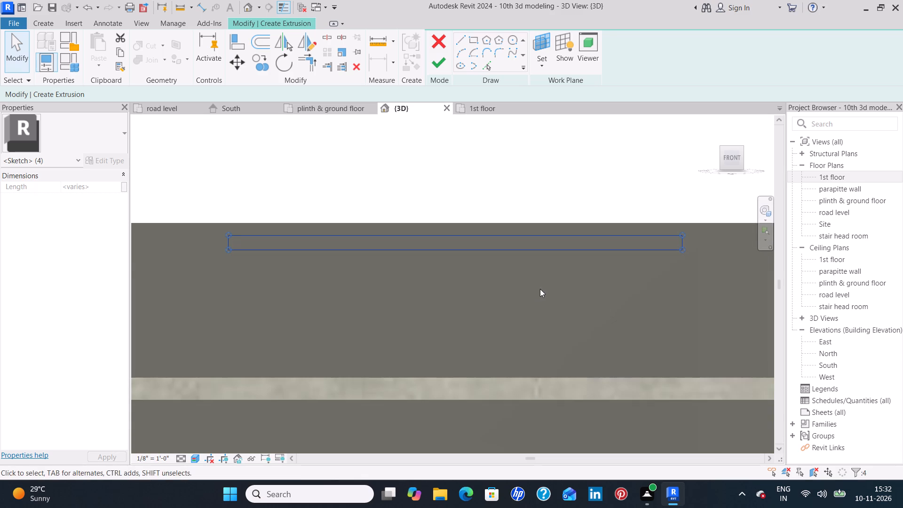
scroll(443, 285, down, 2)
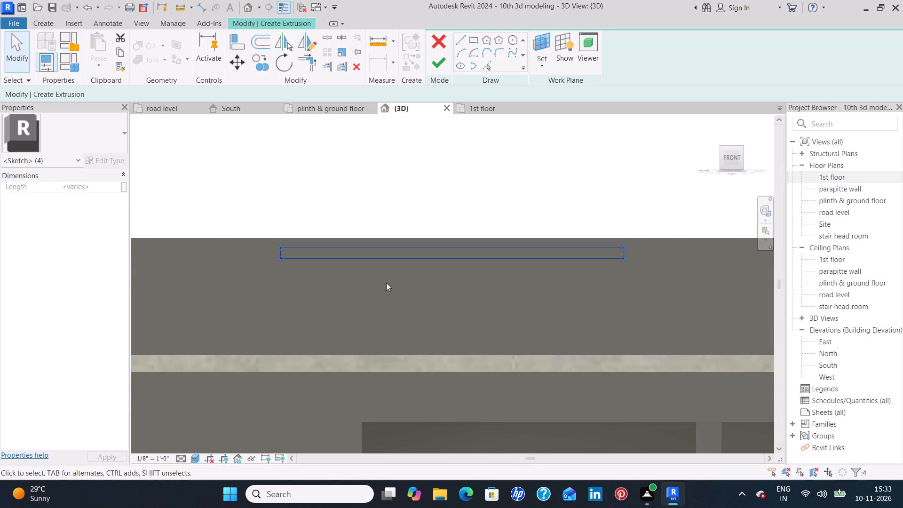
scroll(383, 281, up, 2)
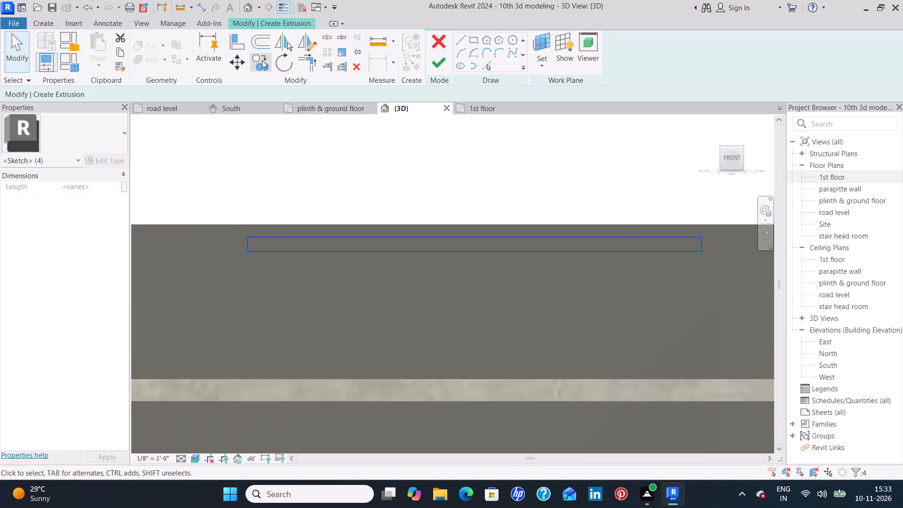
click(262, 60)
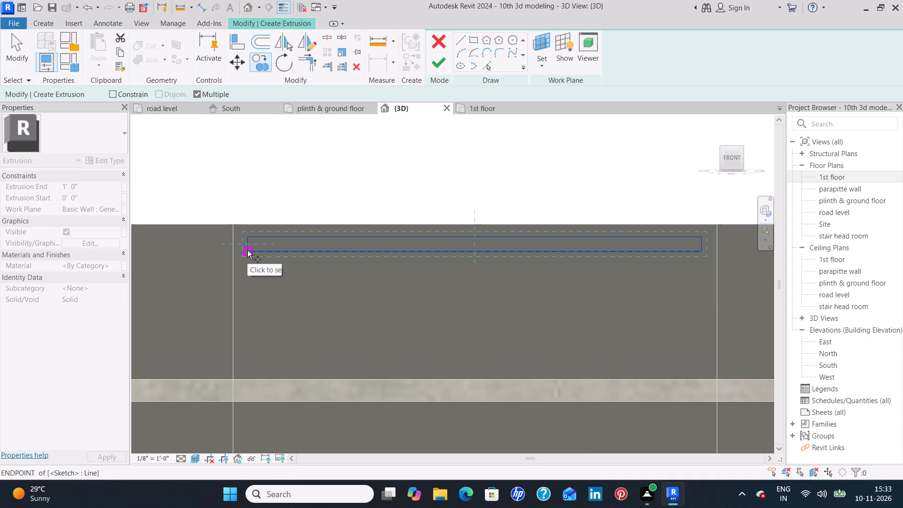
click(247, 250)
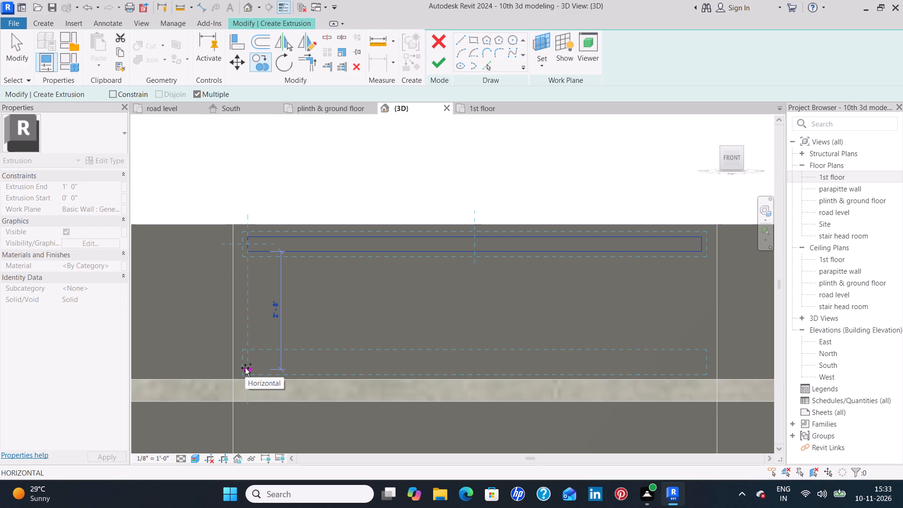
scroll(245, 368, up, 1)
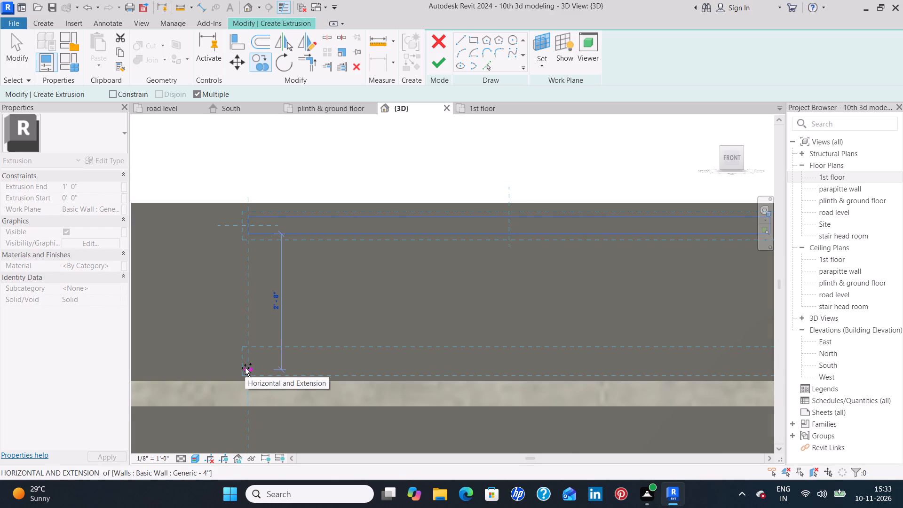
scroll(245, 368, up, 2)
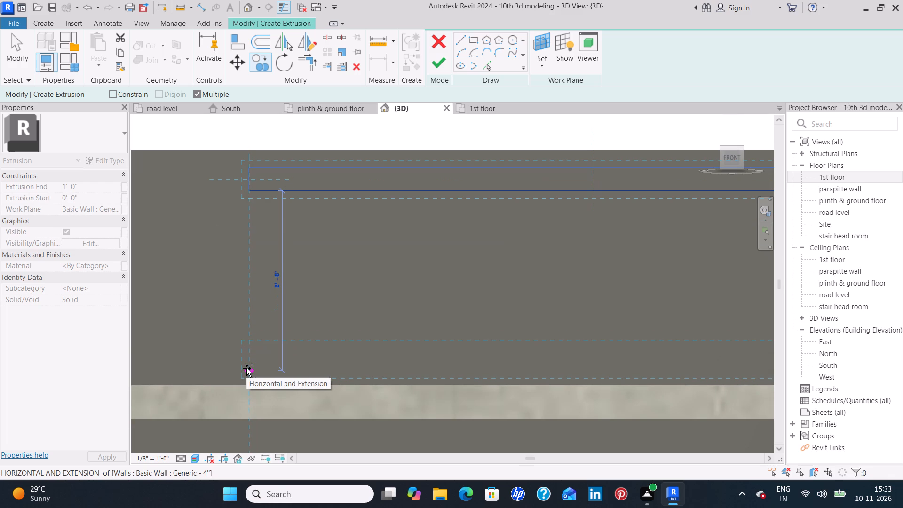
click(246, 368)
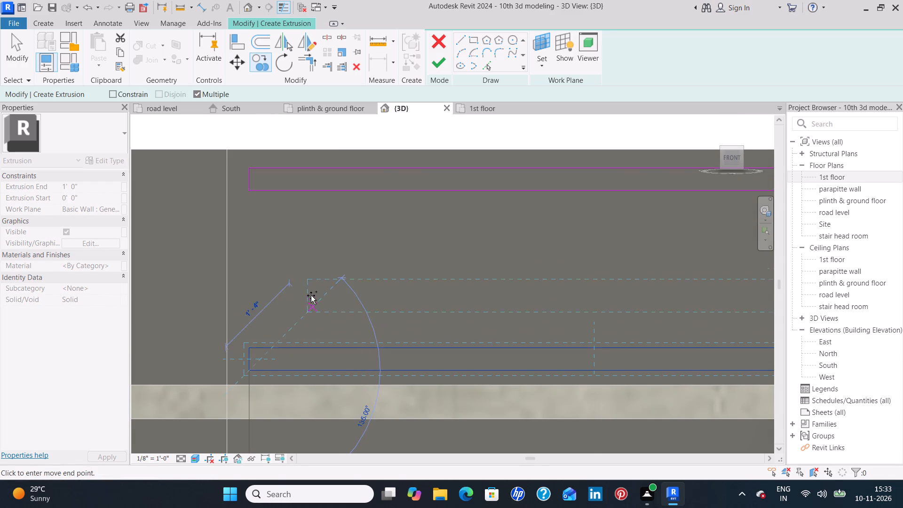
key(Escape)
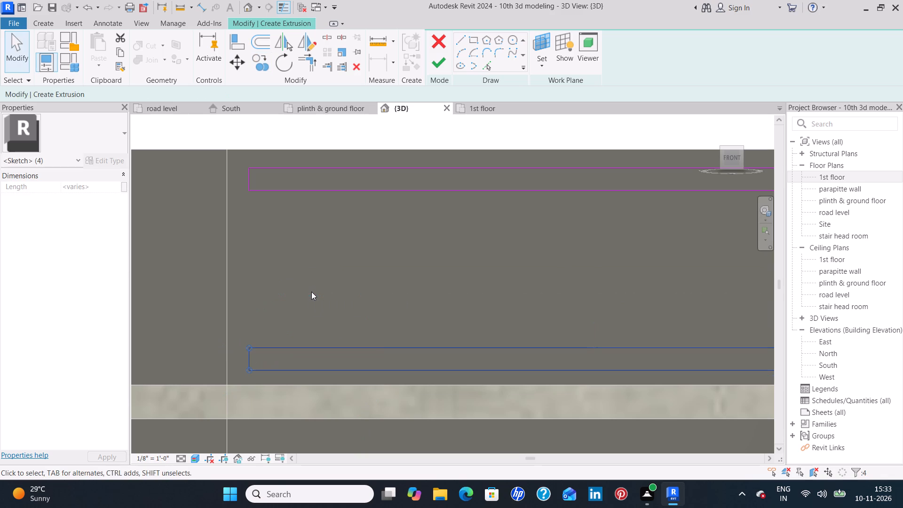
key(Escape)
Sketch two 0'-4" high rectangles below the top strip, about 4'-5" long at its left end and 4'-2" at its right end.
scroll(312, 292, down, 4)
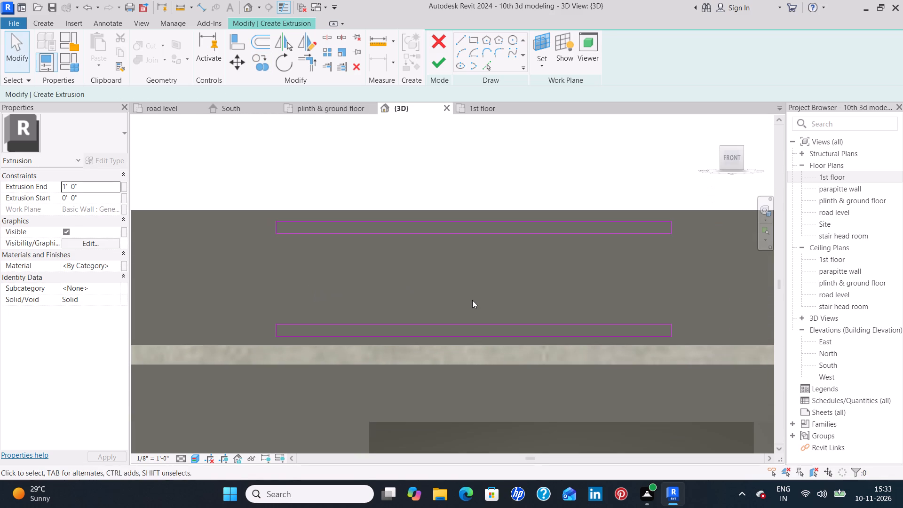
middle_drag(473, 300, 343, 277)
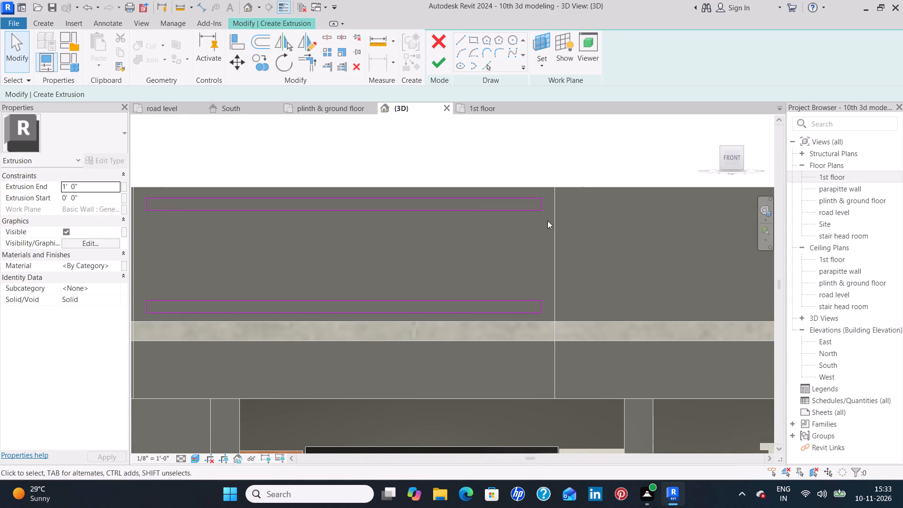
click(473, 37)
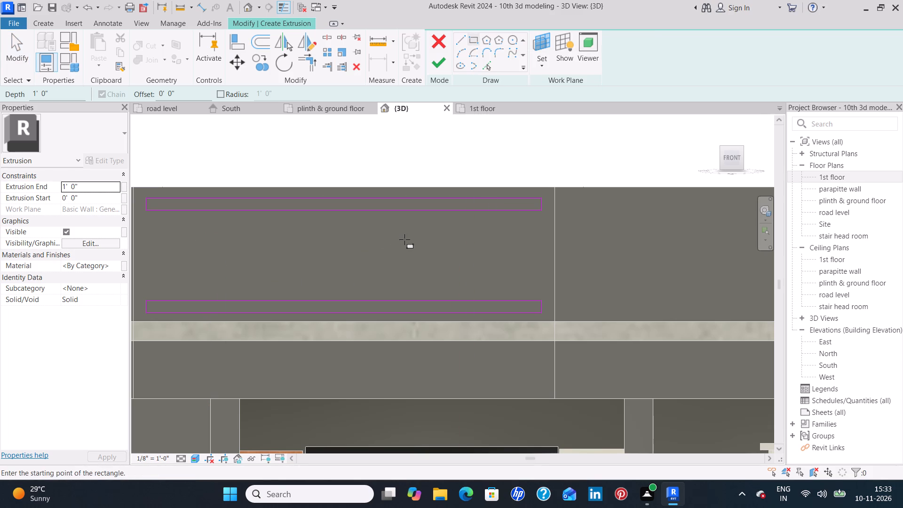
middle_drag(344, 253, 385, 245)
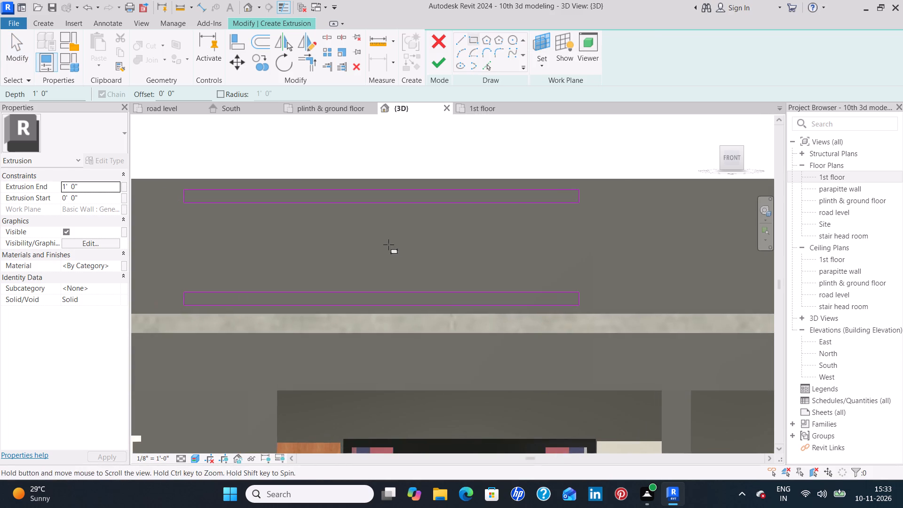
click(188, 213)
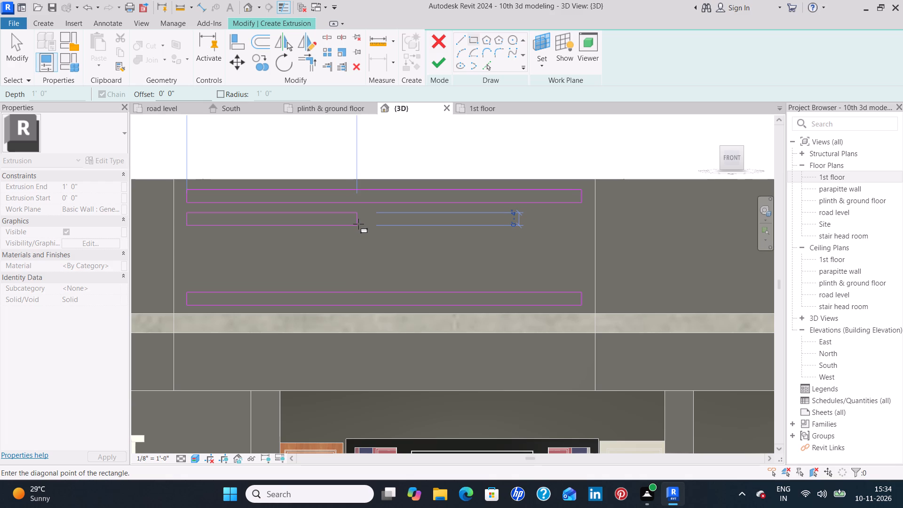
click(358, 224)
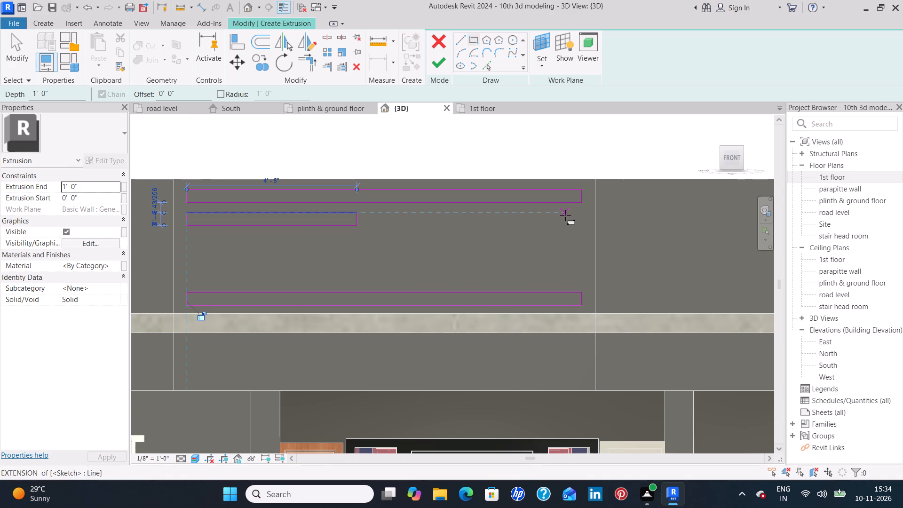
click(582, 214)
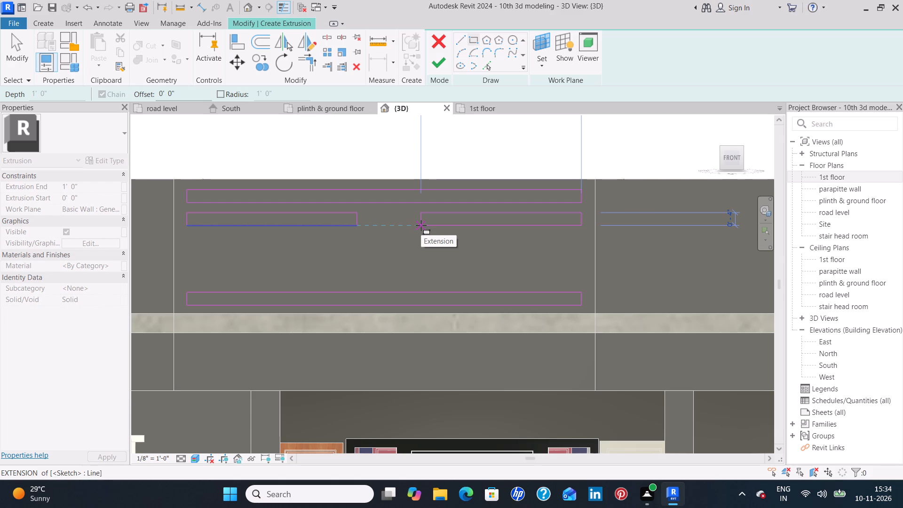
click(421, 225)
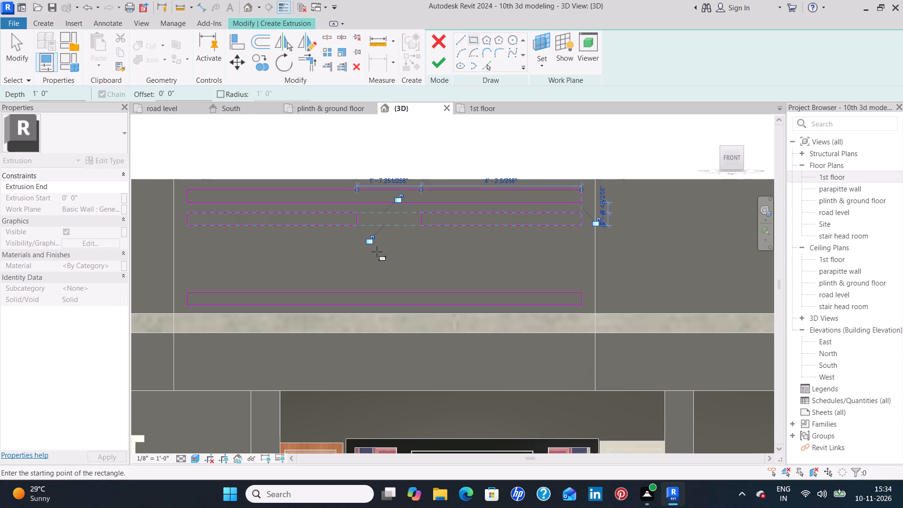
key(Escape)
key(Escape)
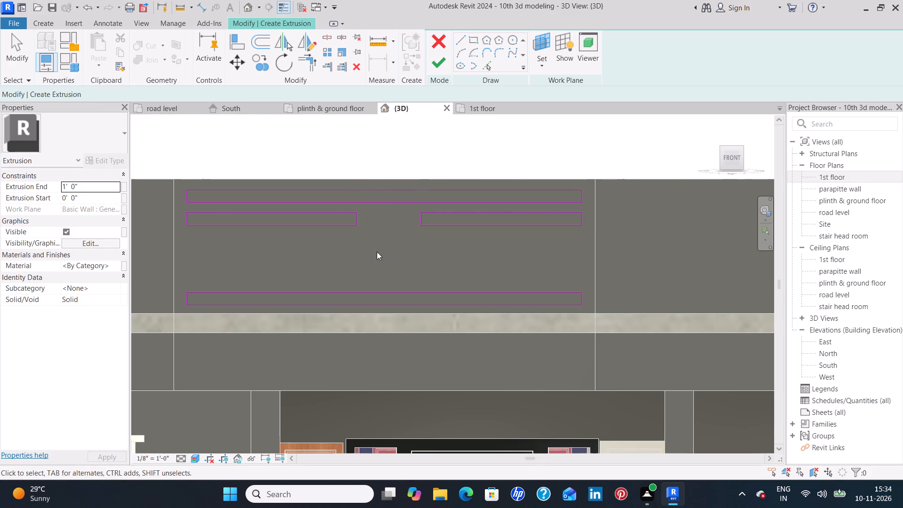
Copy both short rectangles about 1'-6" straight down, to just above the bottom strip.
drag(586, 237, 589, 214)
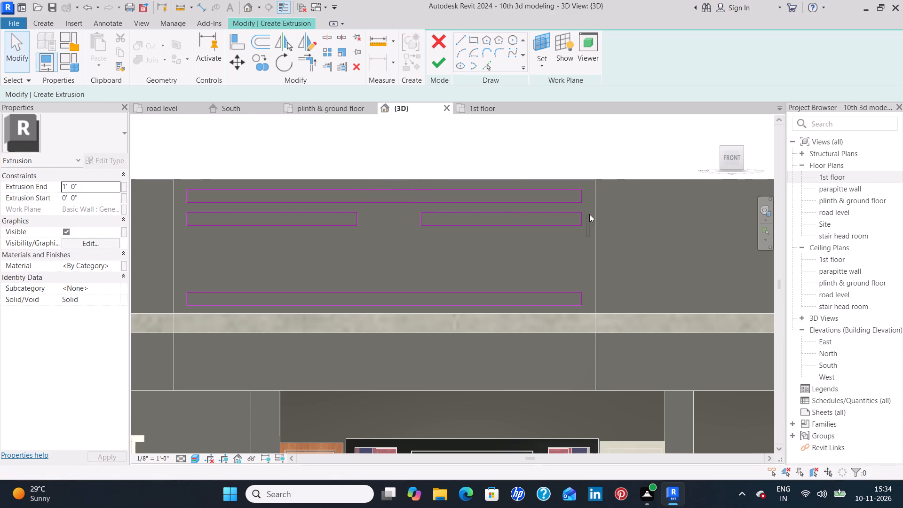
drag(589, 214, 410, 209)
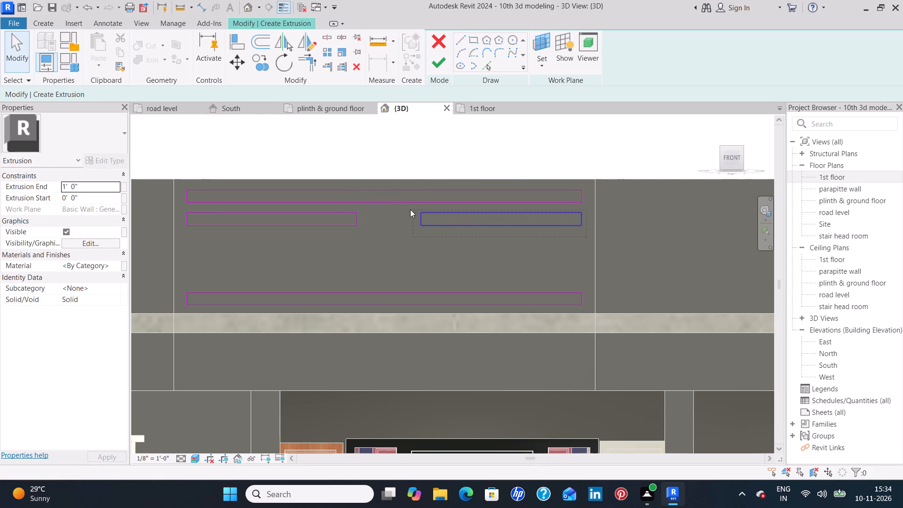
drag(410, 209, 201, 205)
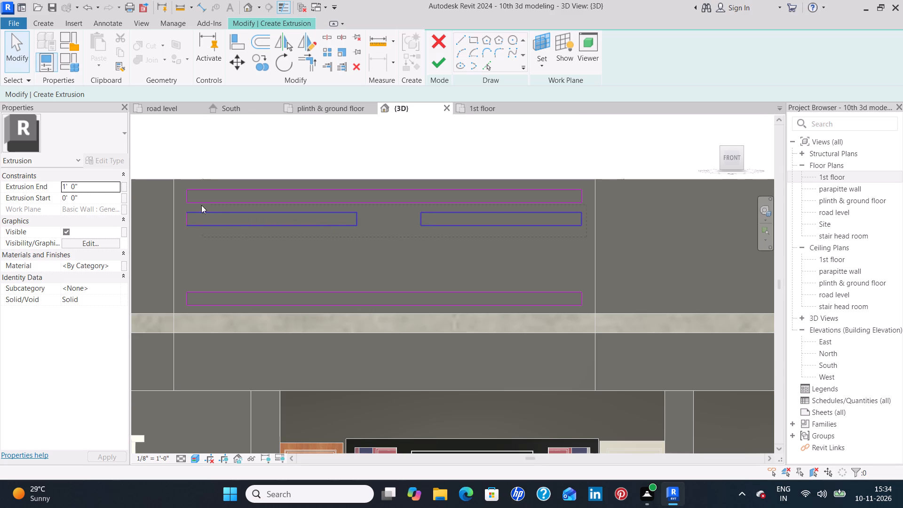
drag(201, 205, 180, 207)
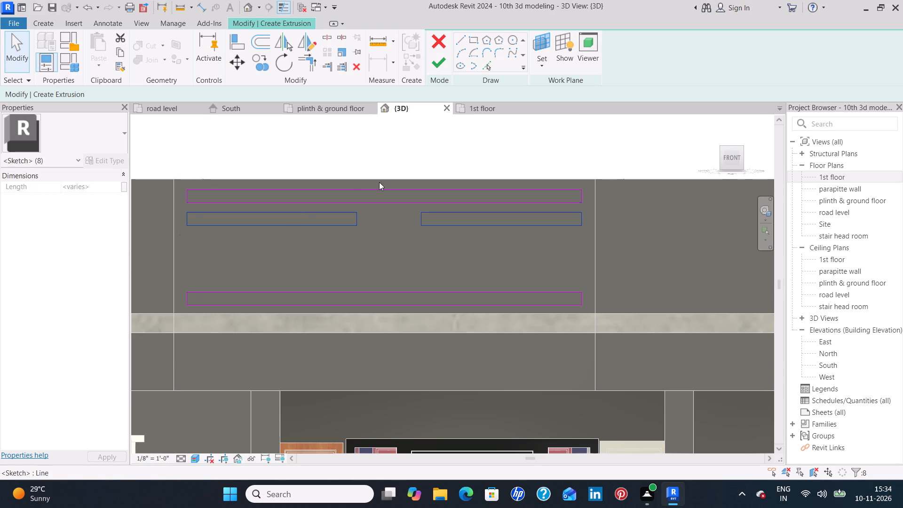
click(253, 60)
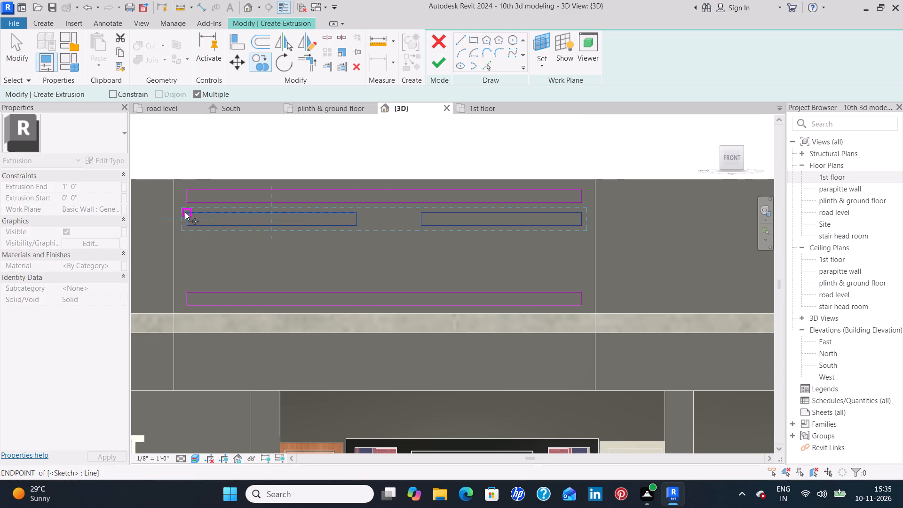
click(187, 224)
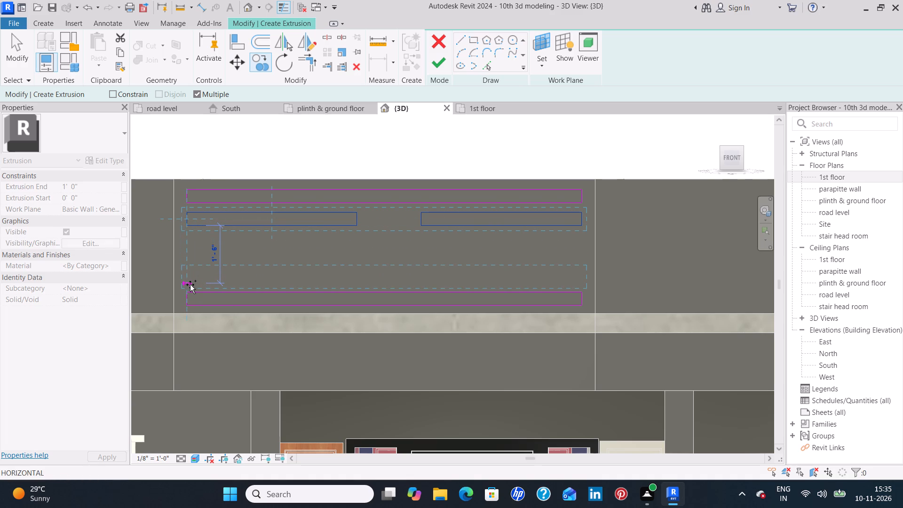
click(190, 285)
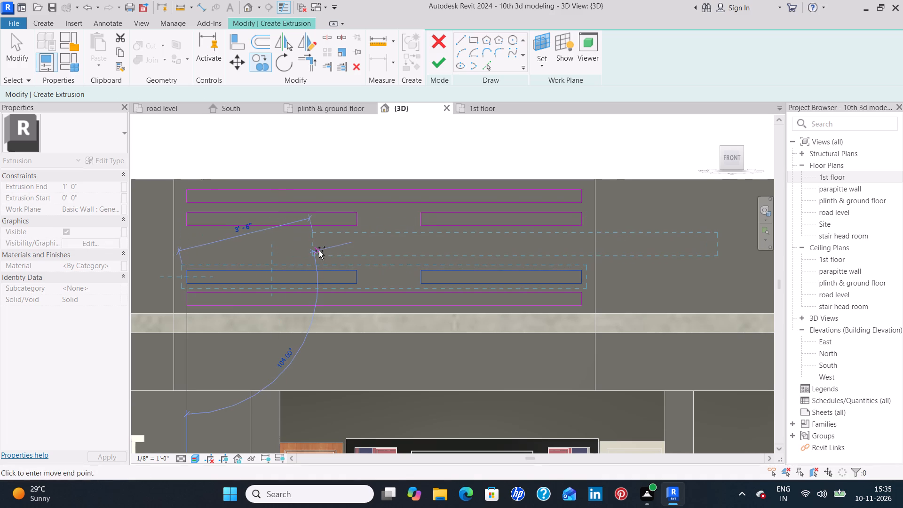
key(Escape)
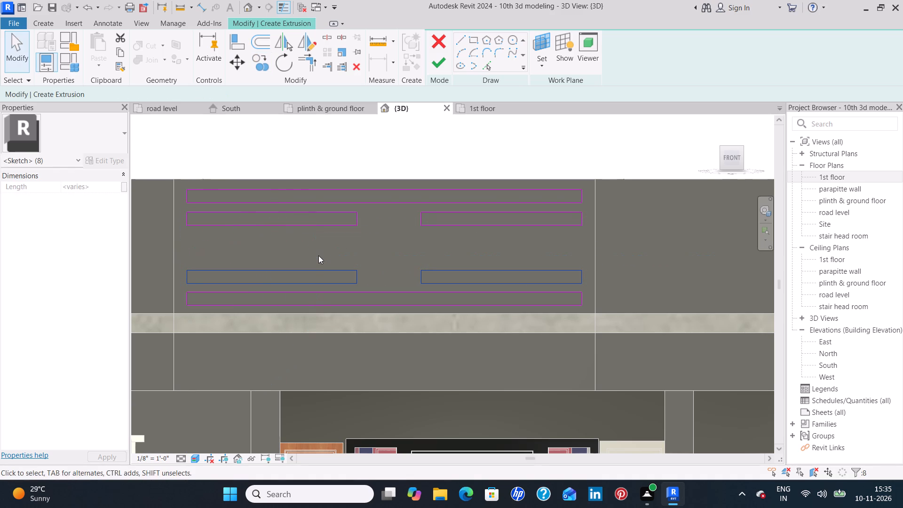
key(Escape)
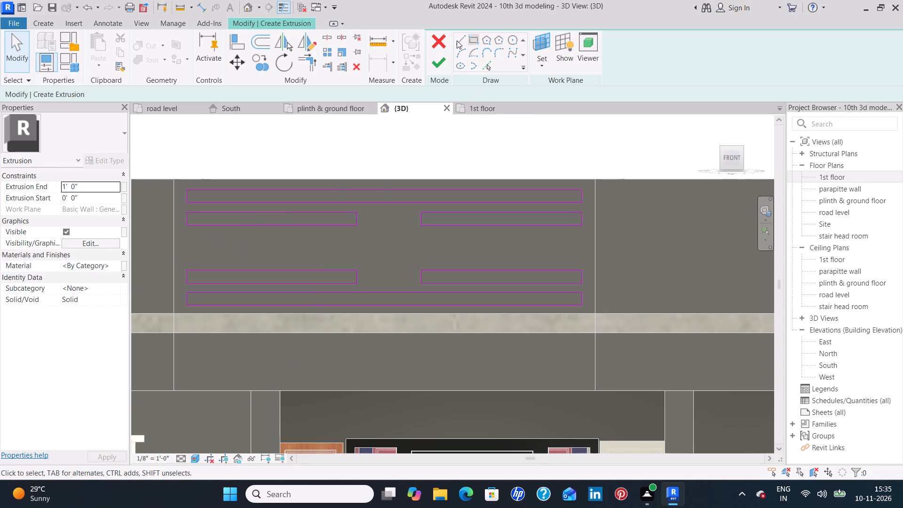
Sketch two 0'-6" high rectangles midway between the short strips, about 3'-9" long at the left end and 3'-5" at the right end.
click(471, 42)
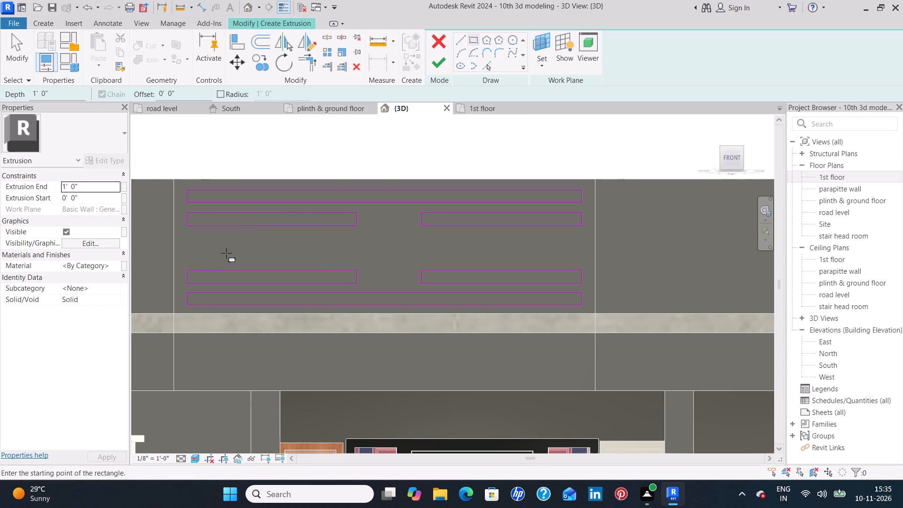
click(188, 238)
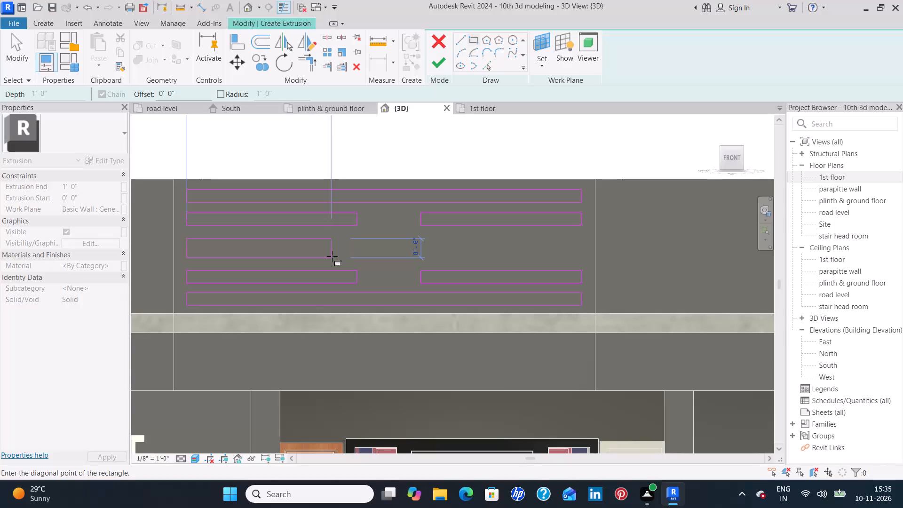
click(332, 256)
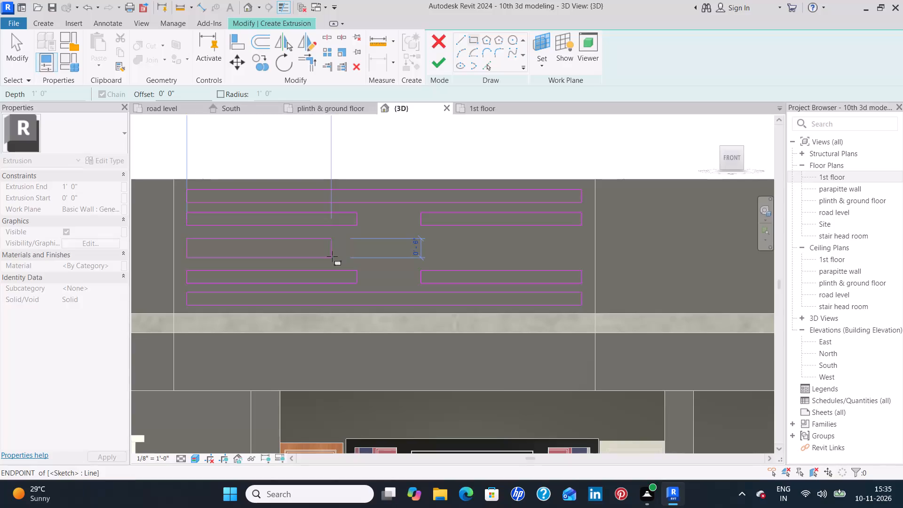
click(583, 253)
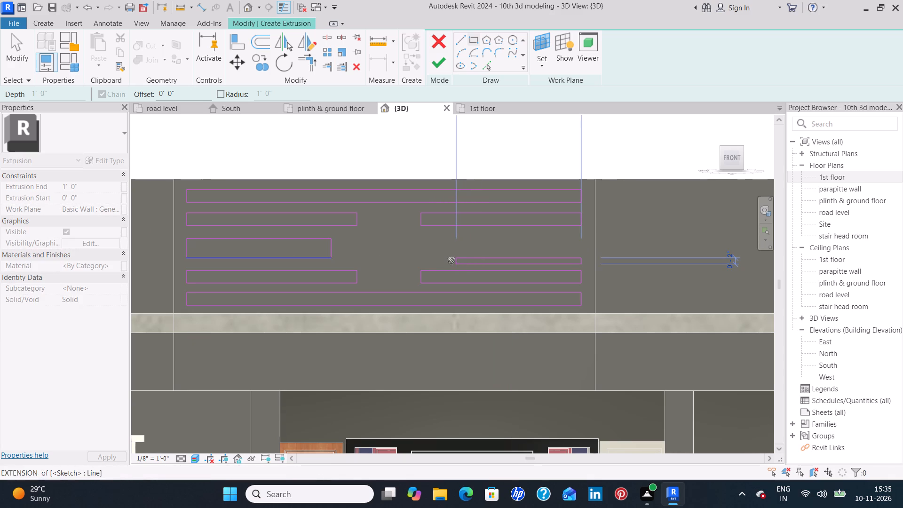
click(449, 236)
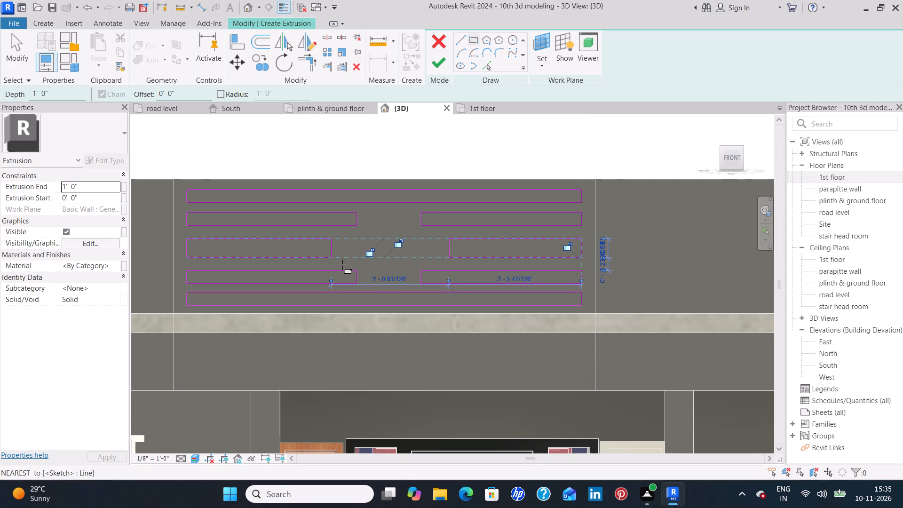
key(Escape)
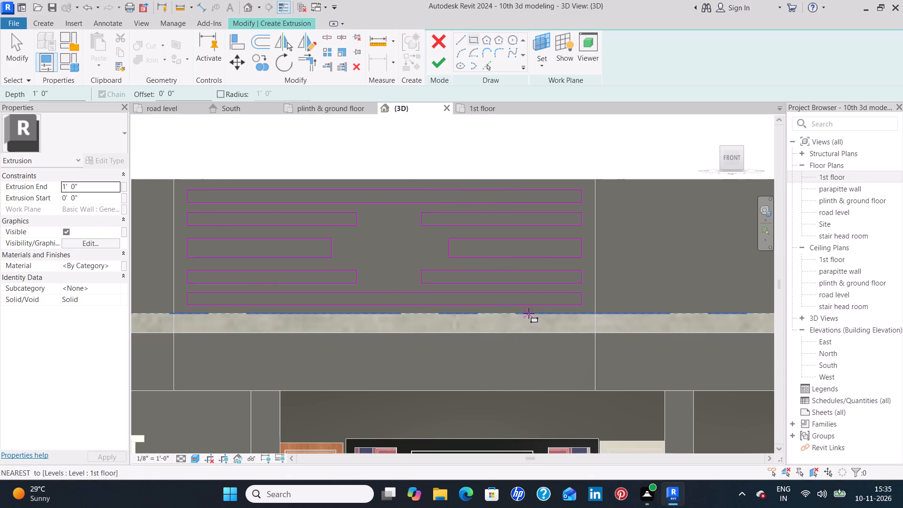
Sketch a circle of about 0'-7 1/4" radius in the gap between the middle rectangles and nudge it slightly down and left.
click(511, 40)
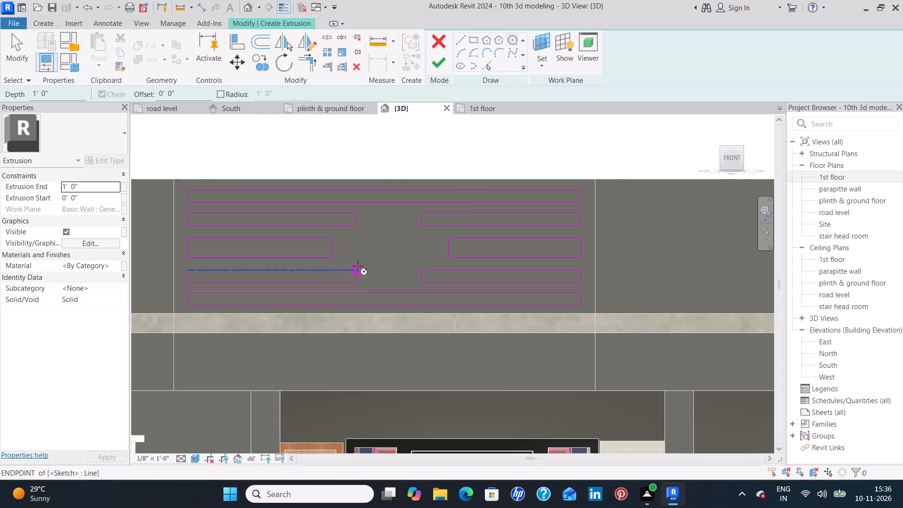
click(389, 248)
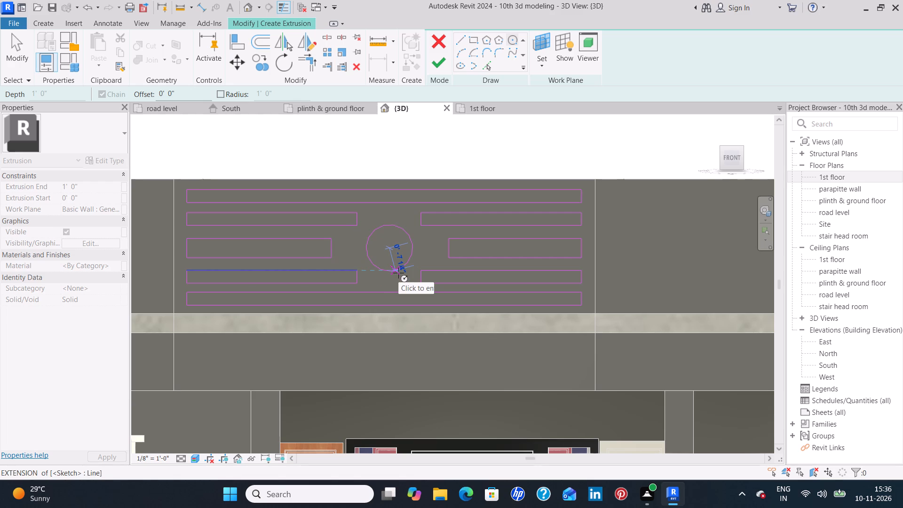
click(398, 273)
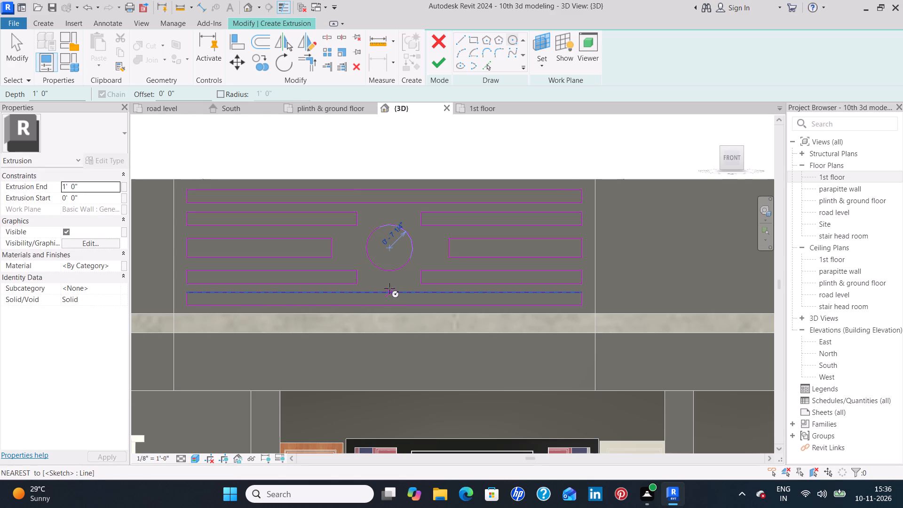
key(Escape)
key(Escape)
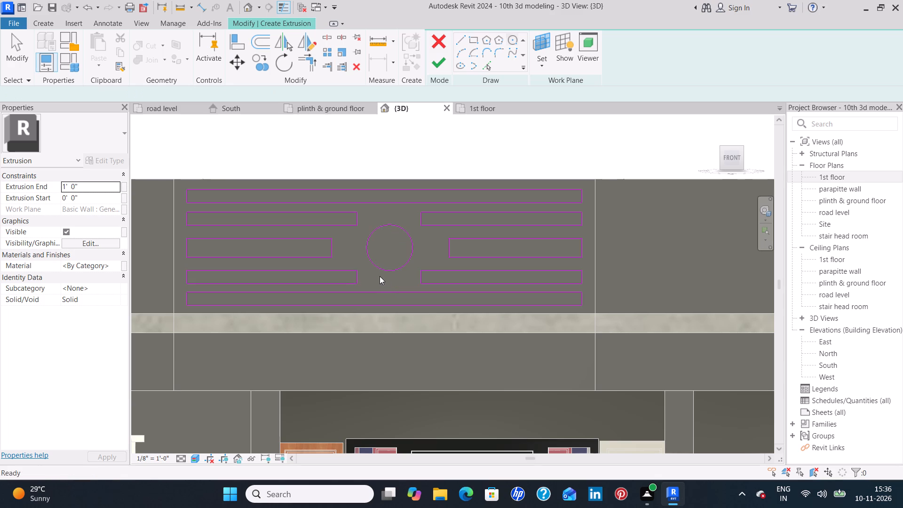
click(388, 270)
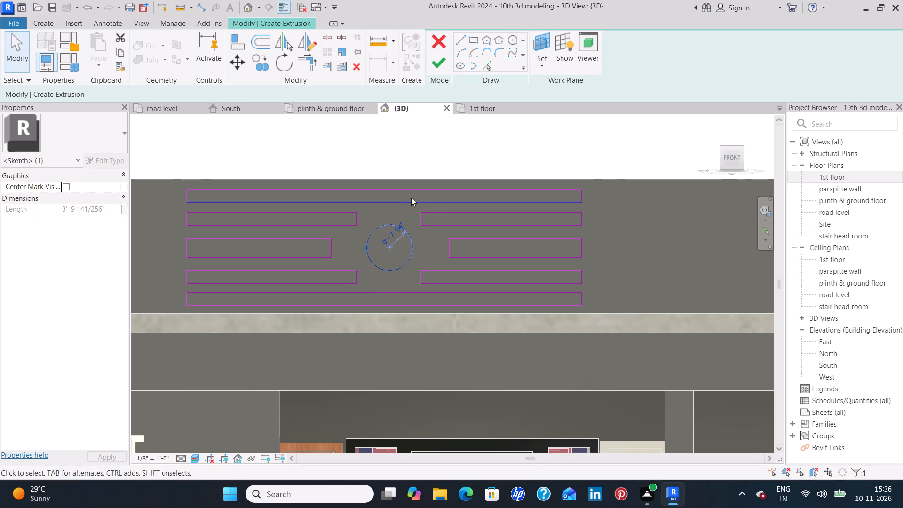
scroll(410, 198, up, 3)
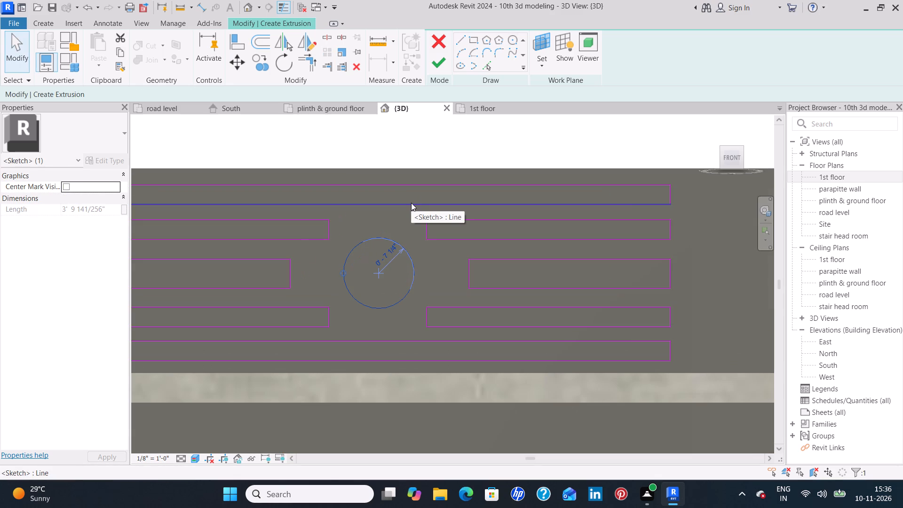
key(Down)
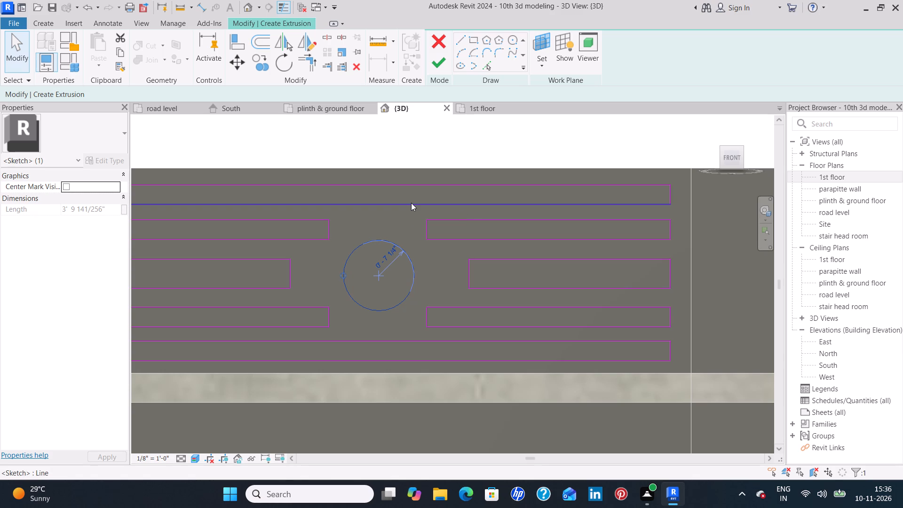
key(Left)
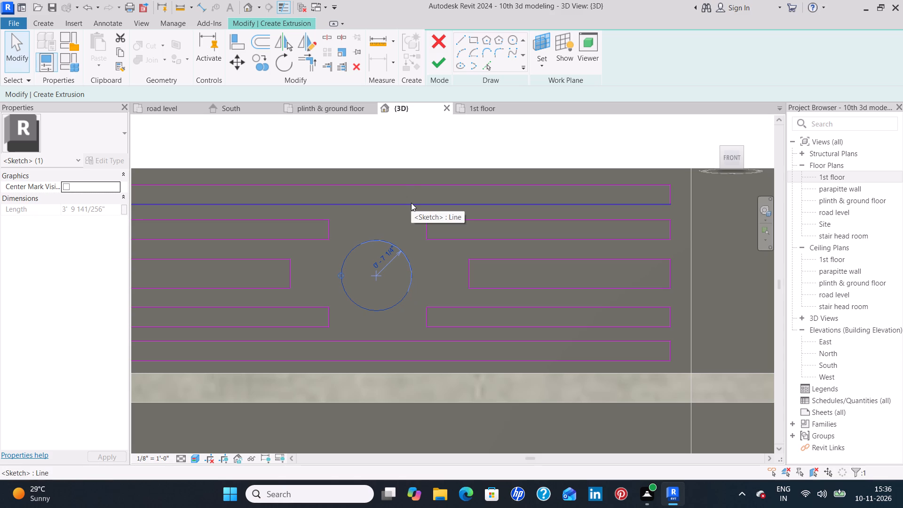
click(401, 226)
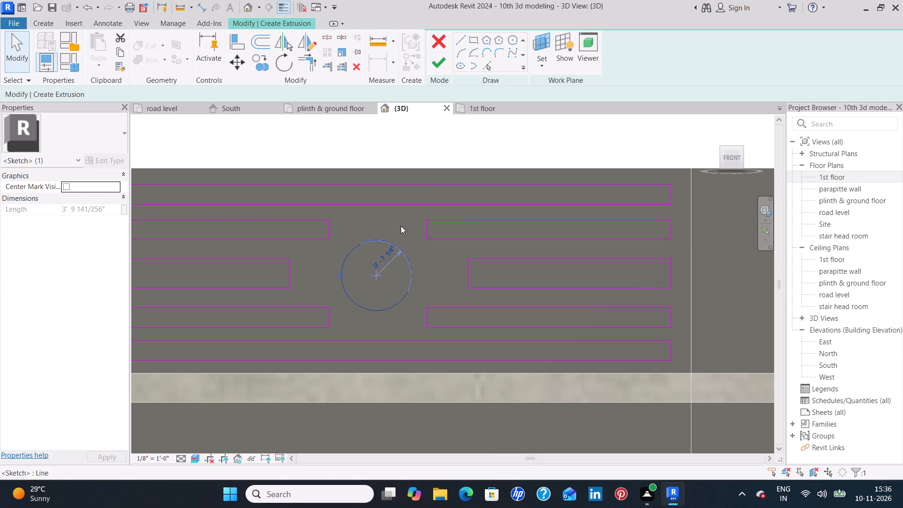
Sketch a concentric inner circle offset 2" inside the existing circle.
click(510, 45)
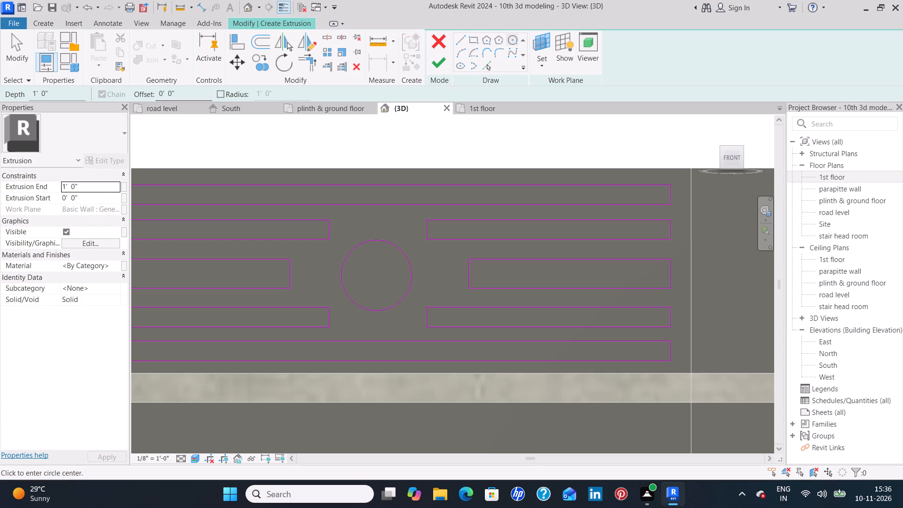
click(190, 90)
key(BackSpace)
key(BackSpace)
key(BackSpace)
key(BackSpace)
key(BackSpace)
key(BackSpace)
key(2)
key(shift+quotedbl)
key(Return)
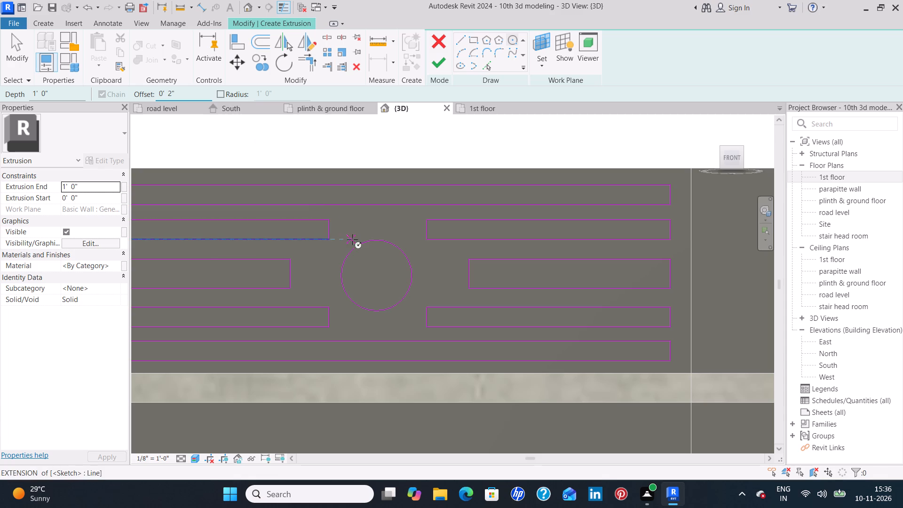
click(377, 275)
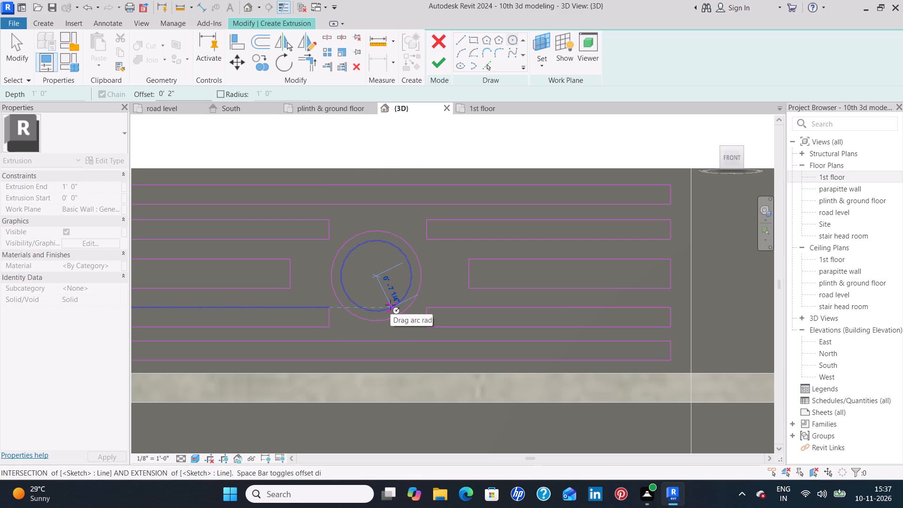
key(space)
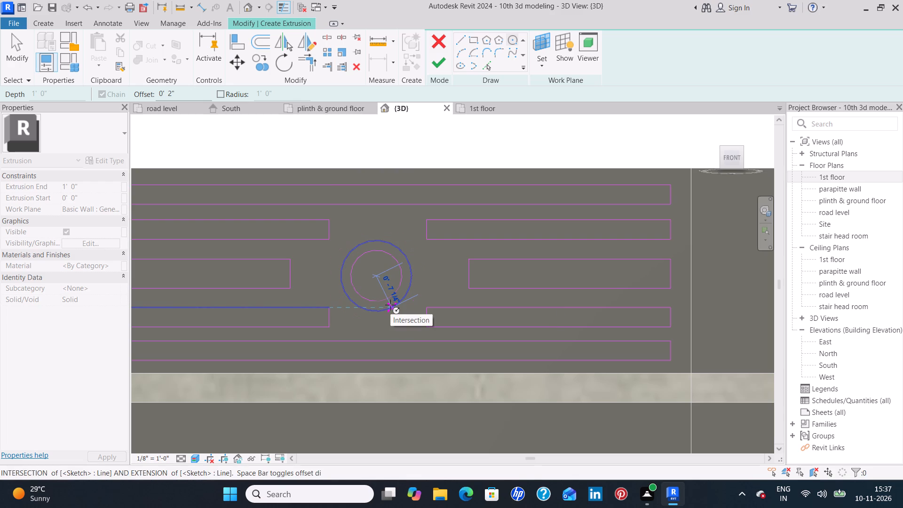
click(390, 305)
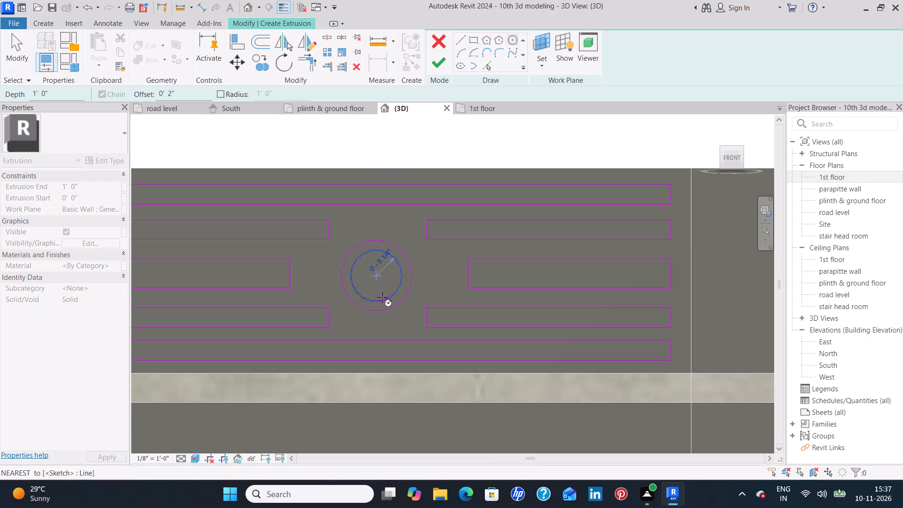
key(Escape)
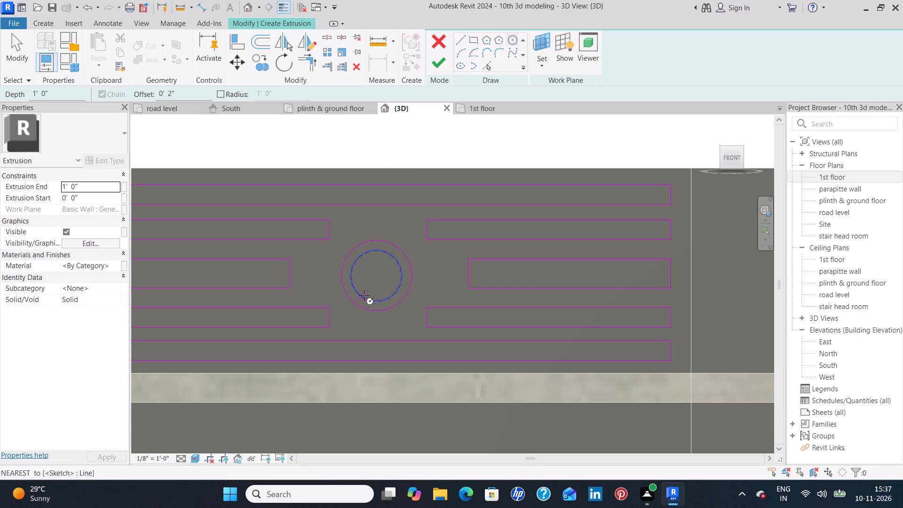
key(Escape)
Finish the strip-and-ring sketch and set its extrusion end to 2".
scroll(369, 273, down, 2)
middle_drag(370, 278, 411, 260)
scroll(410, 259, down, 1)
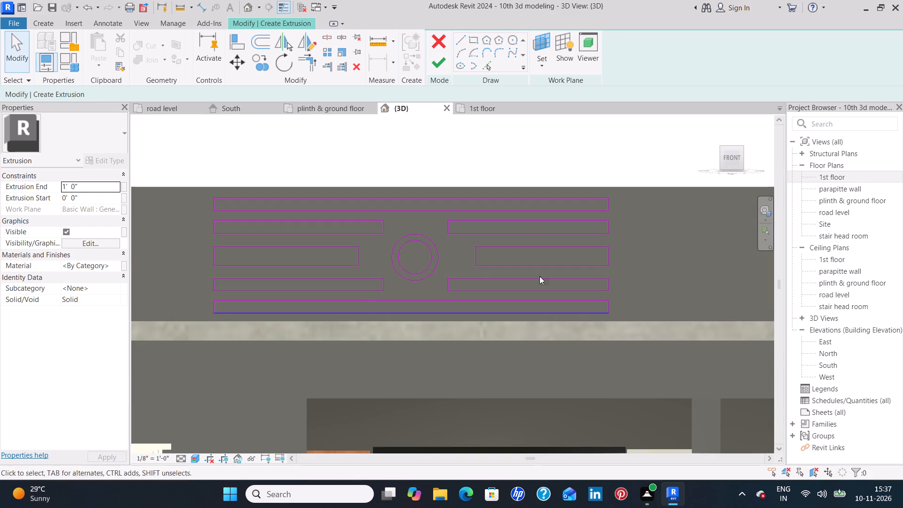
click(437, 61)
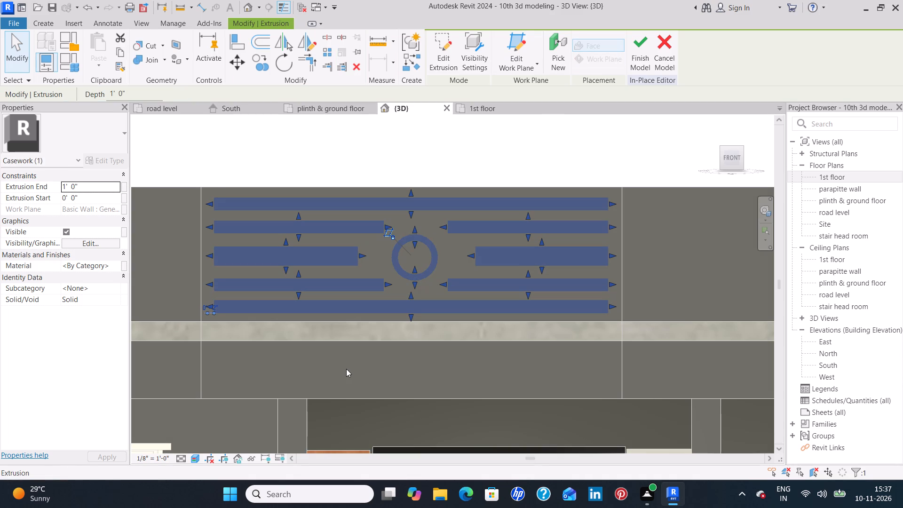
click(97, 190)
key(BackSpace)
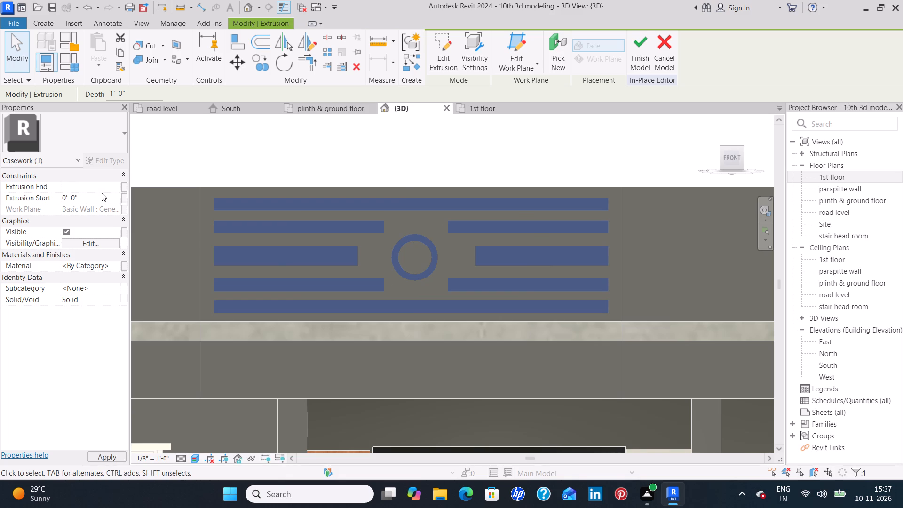
key(2)
key(shift+quotedbl)
key(Return)
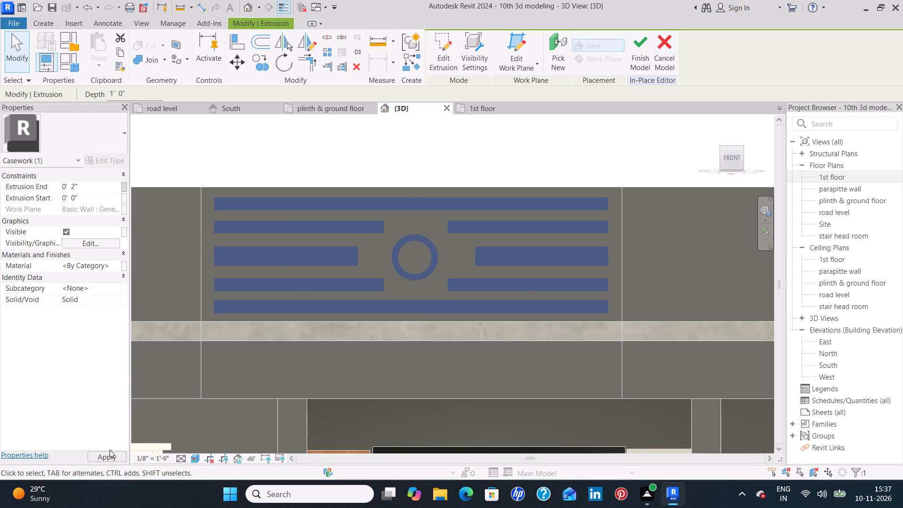
click(104, 459)
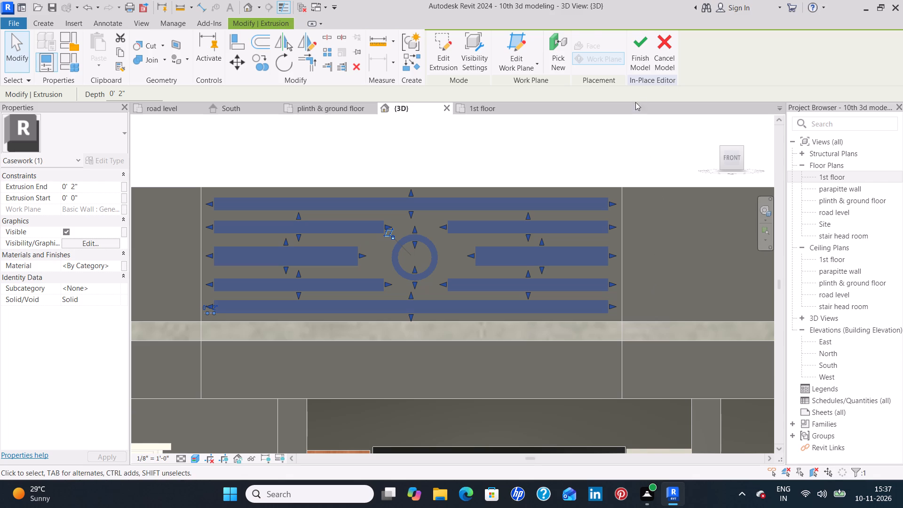
Finish the in-place casework model of the parapet decoration.
click(633, 57)
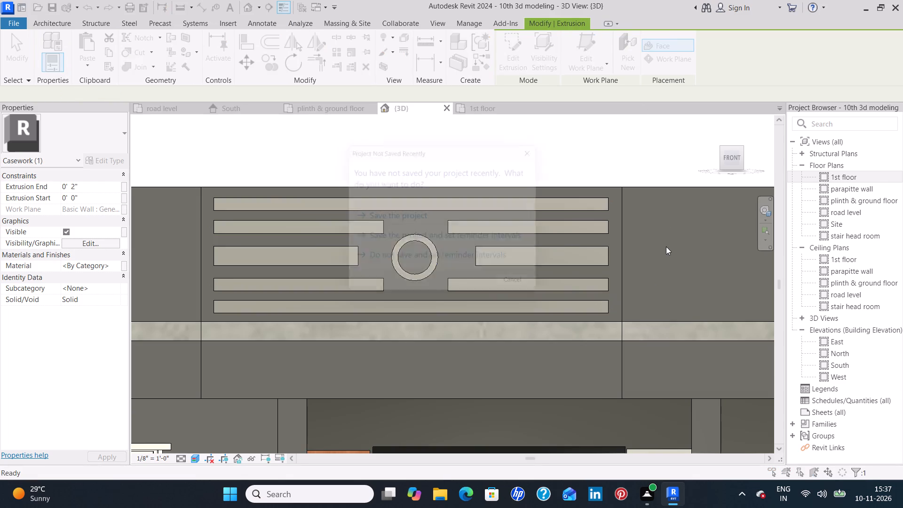
click(548, 141)
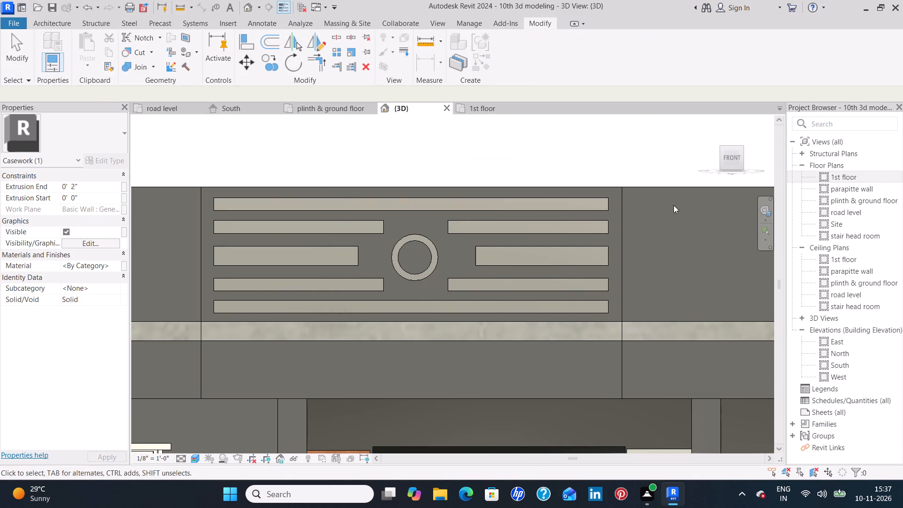
click(697, 247)
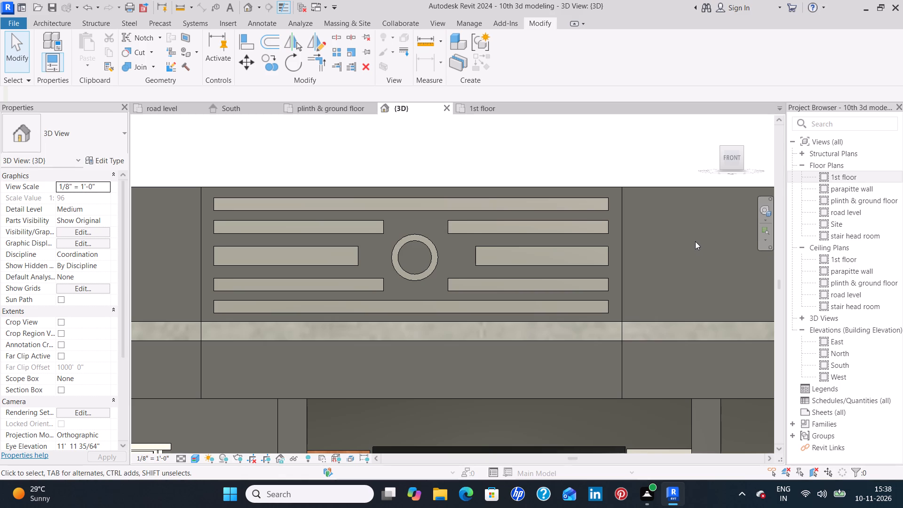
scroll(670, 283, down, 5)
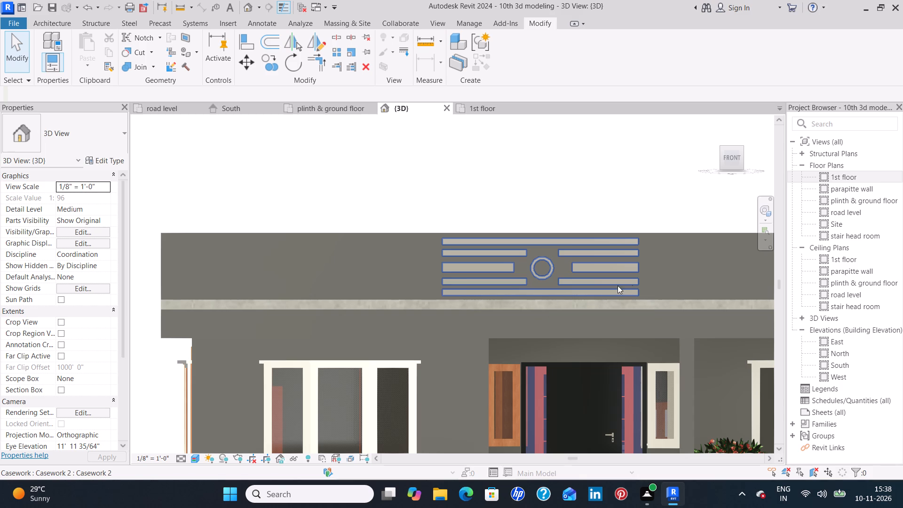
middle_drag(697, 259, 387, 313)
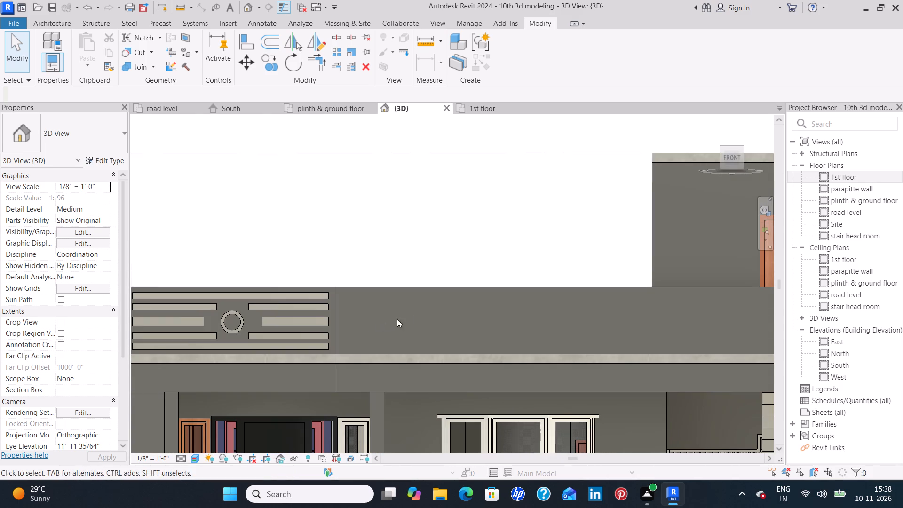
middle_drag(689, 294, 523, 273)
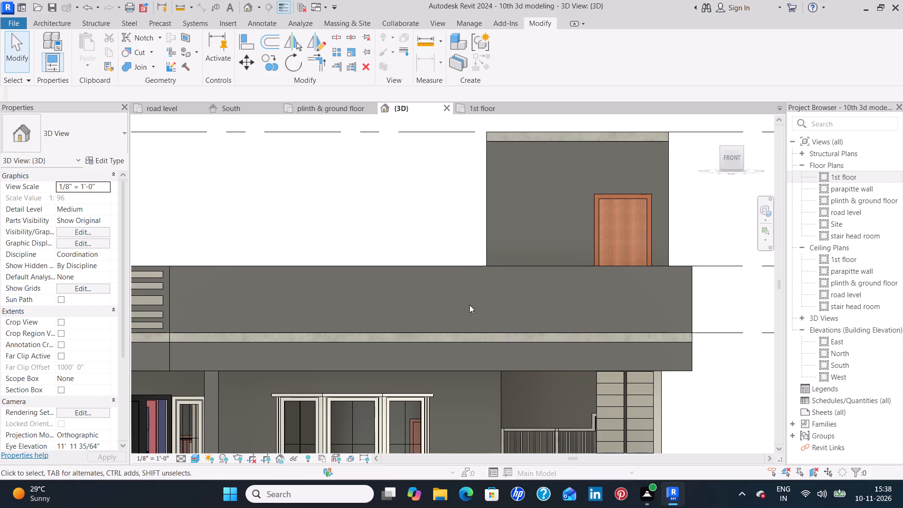
Examine the finished parapet decoration up close and the whole house exterior from the front and both sides.
middle_drag(452, 309, 731, 228)
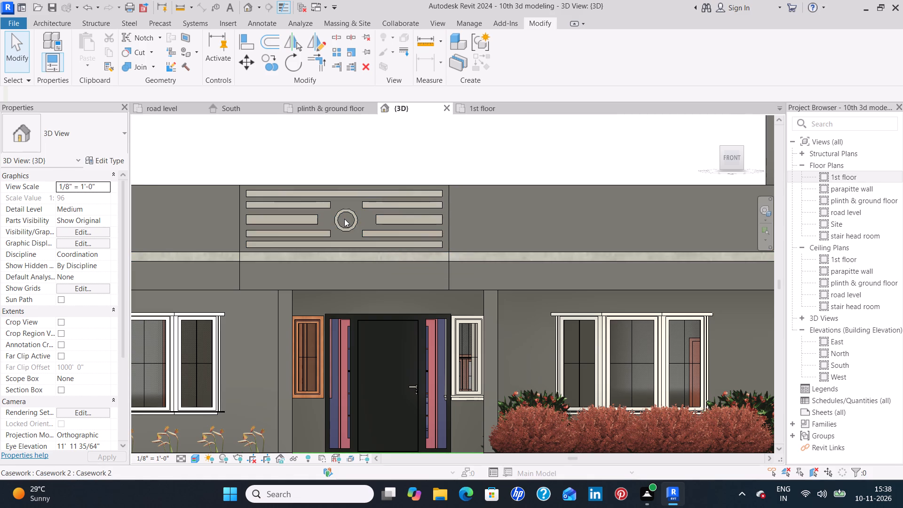
scroll(344, 219, up, 9)
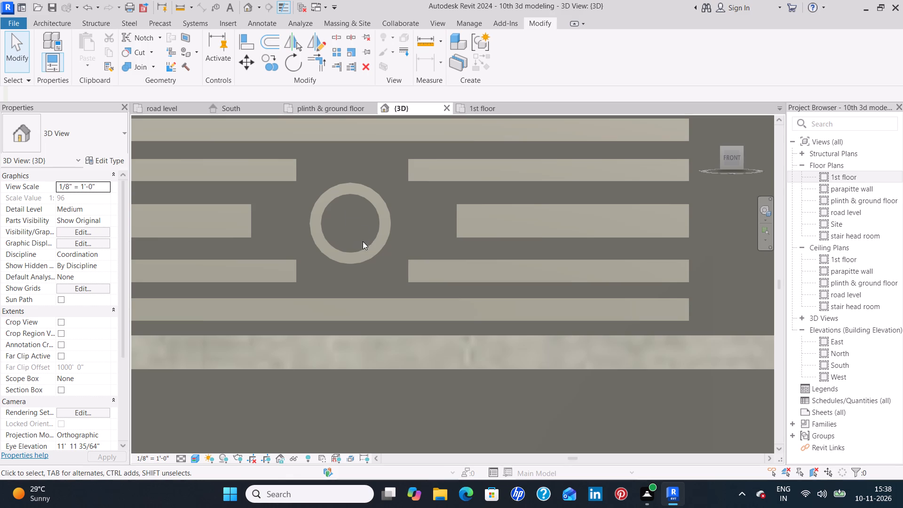
scroll(352, 214, down, 3)
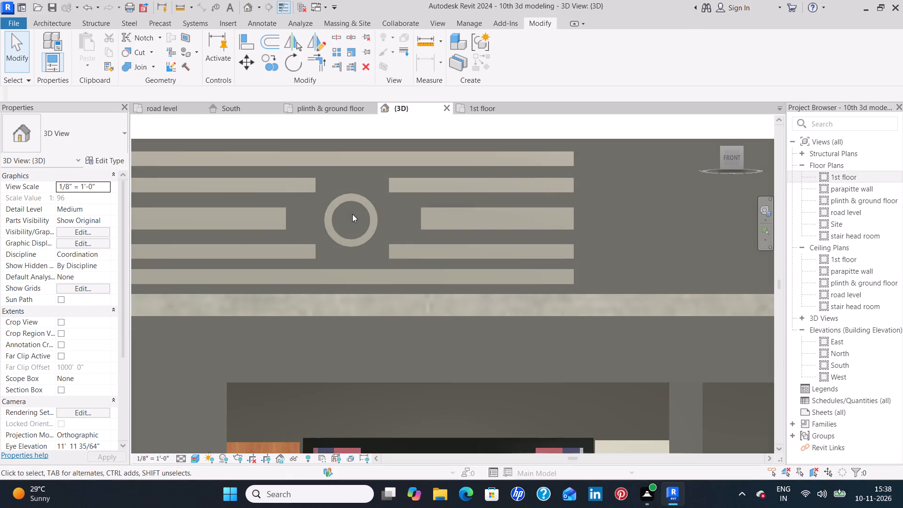
scroll(352, 214, down, 7)
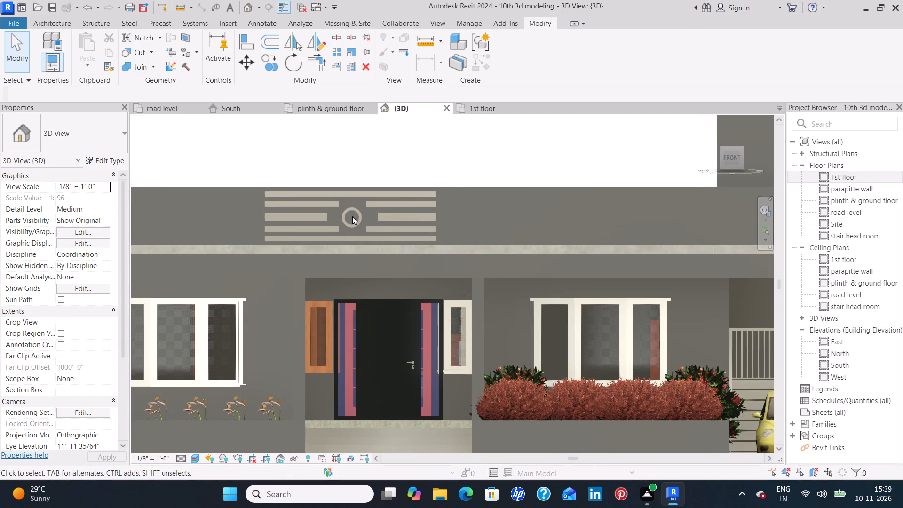
click(562, 153)
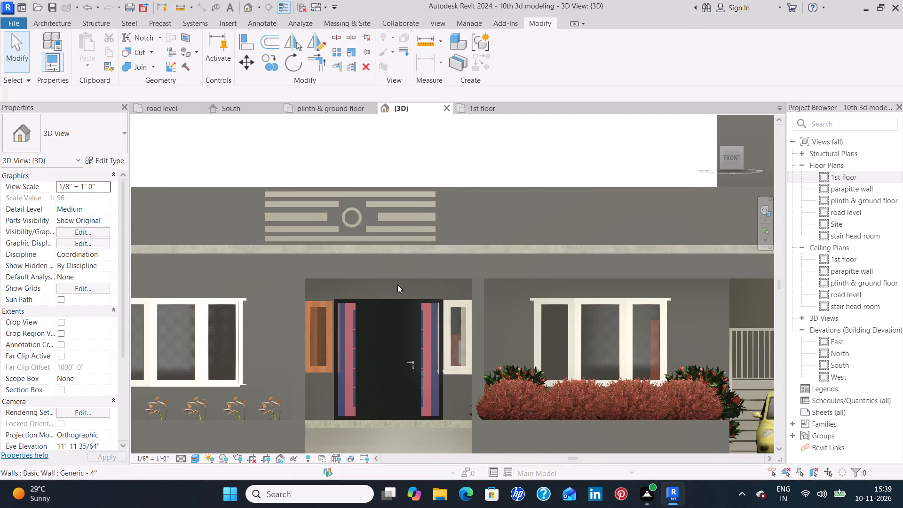
scroll(399, 285, down, 4)
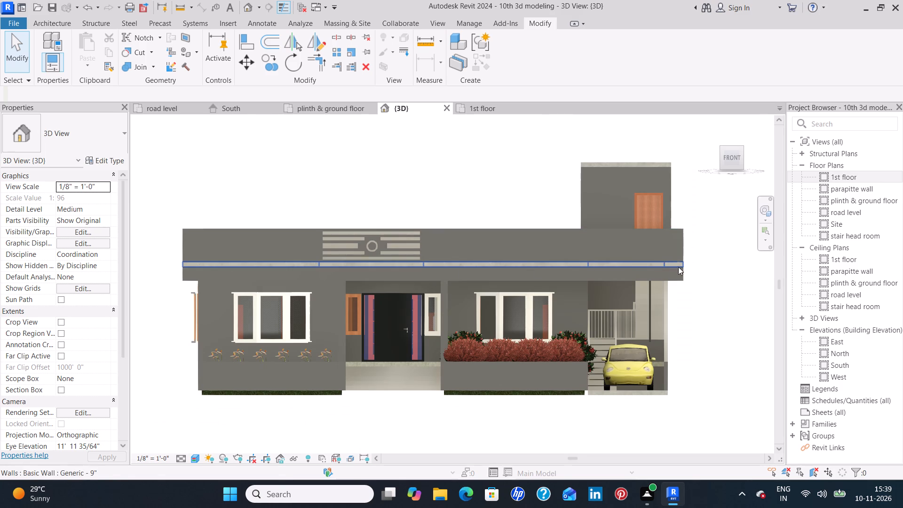
shift+middle_drag(707, 262, 569, 300)
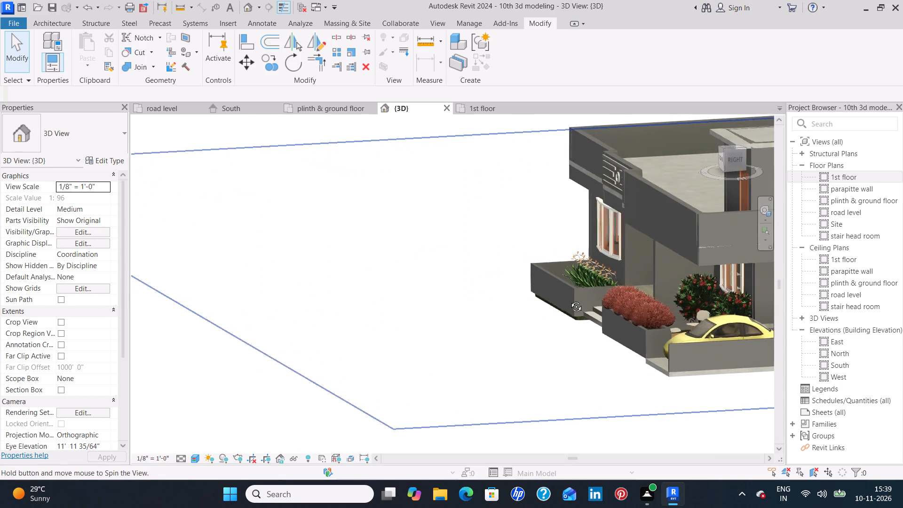
shift+middle_drag(569, 300, 691, 296)
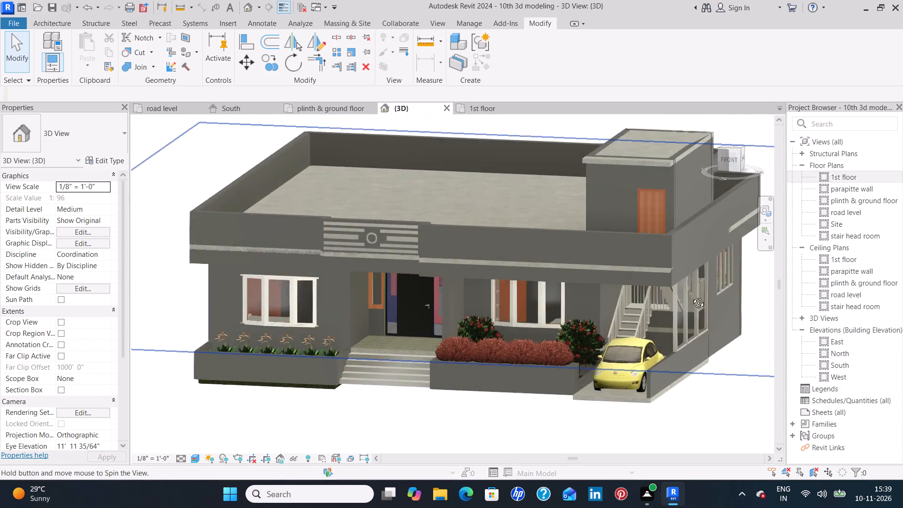
shift+middle_drag(691, 296, 759, 270)
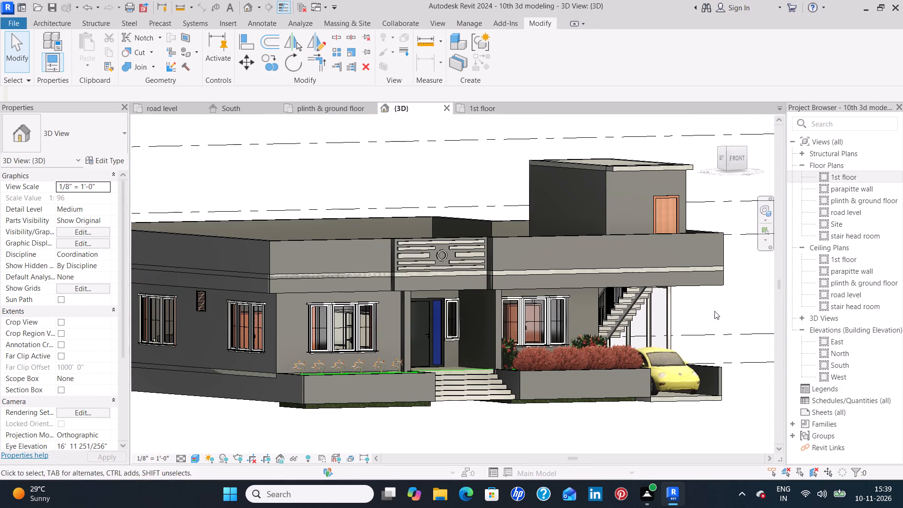
shift+middle_drag(714, 311, 737, 307)
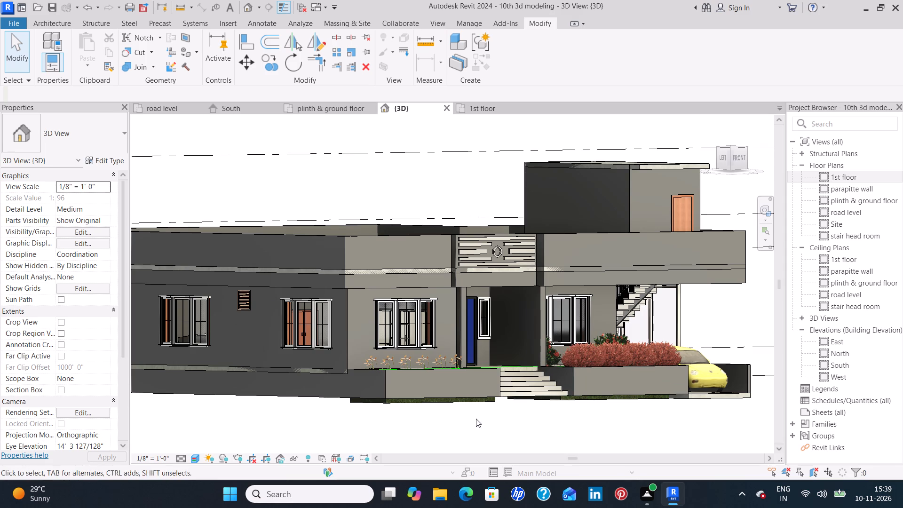
shift+middle_drag(515, 338, 519, 347)
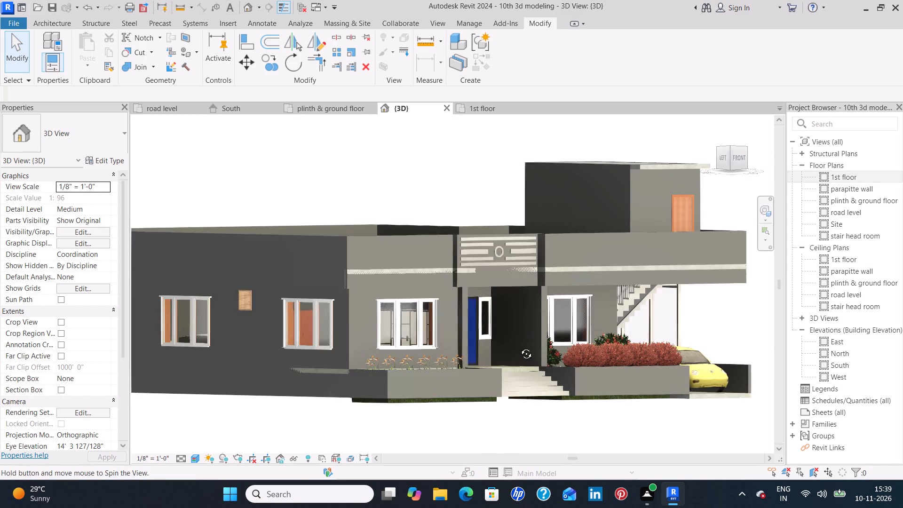
shift+middle_drag(519, 347, 523, 368)
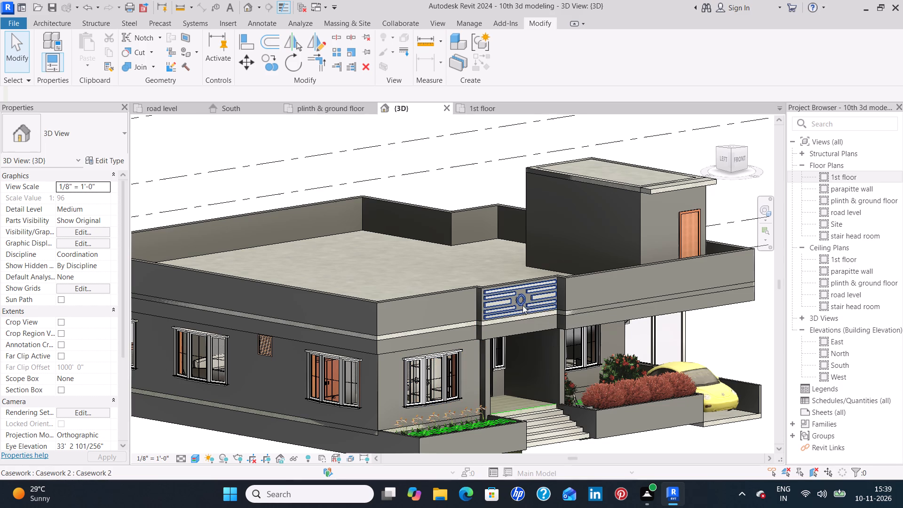
scroll(520, 305, up, 7)
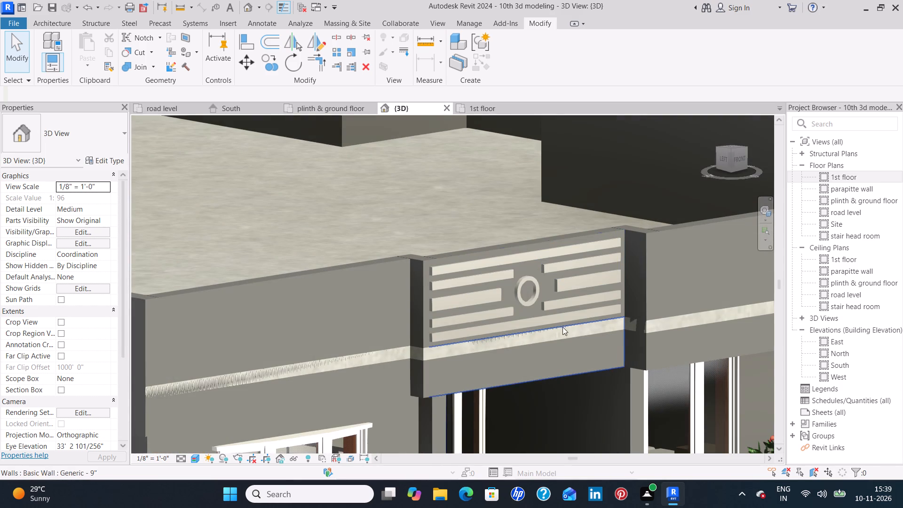
middle_drag(555, 345, 475, 354)
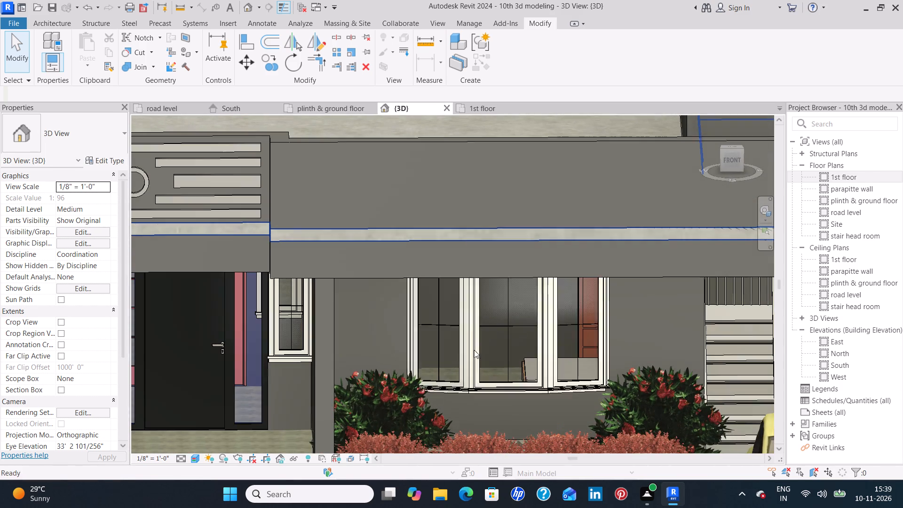
middle_drag(407, 231, 641, 252)
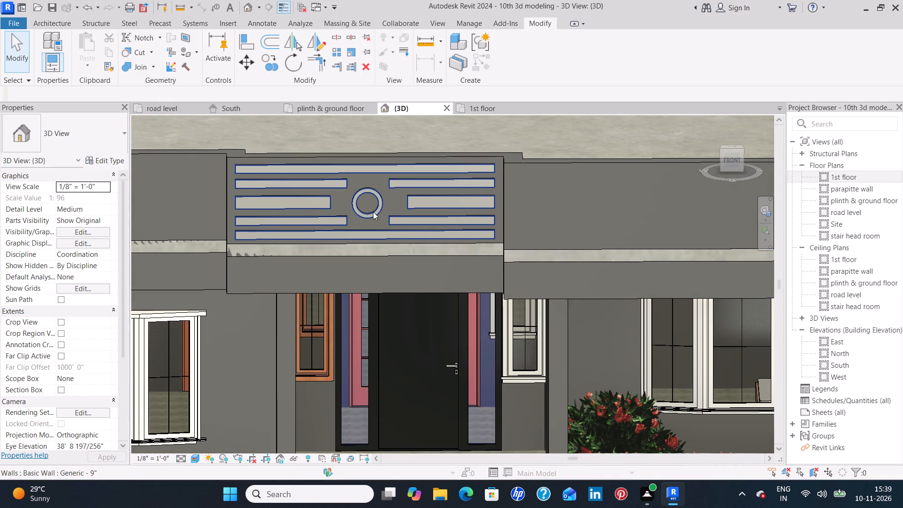
Reopen the parapet casework's extrusion sketch in place and delete both concentric circles of the central ring.
click(373, 211)
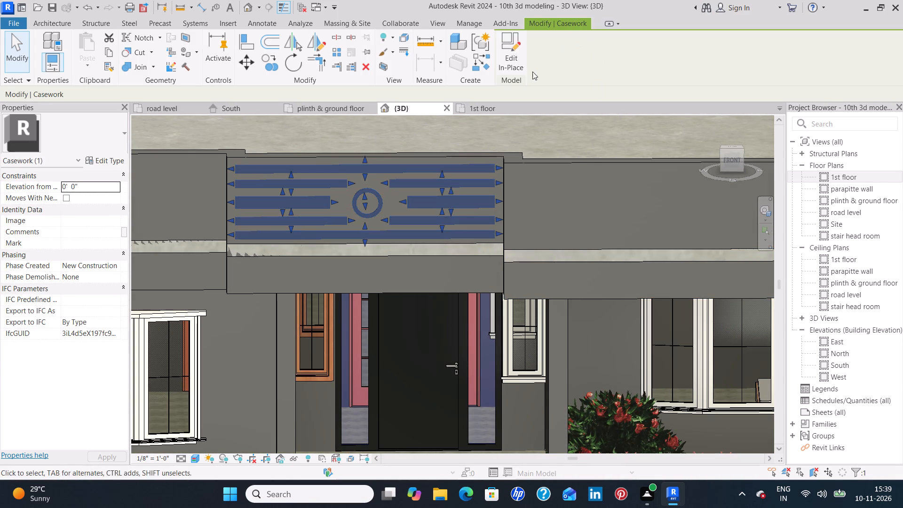
click(511, 65)
scroll(365, 221, up, 2)
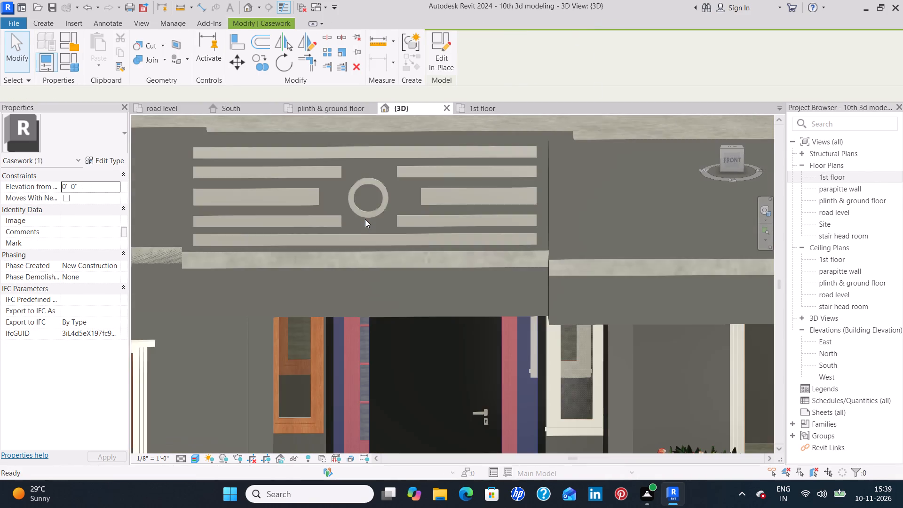
scroll(365, 219, up, 4)
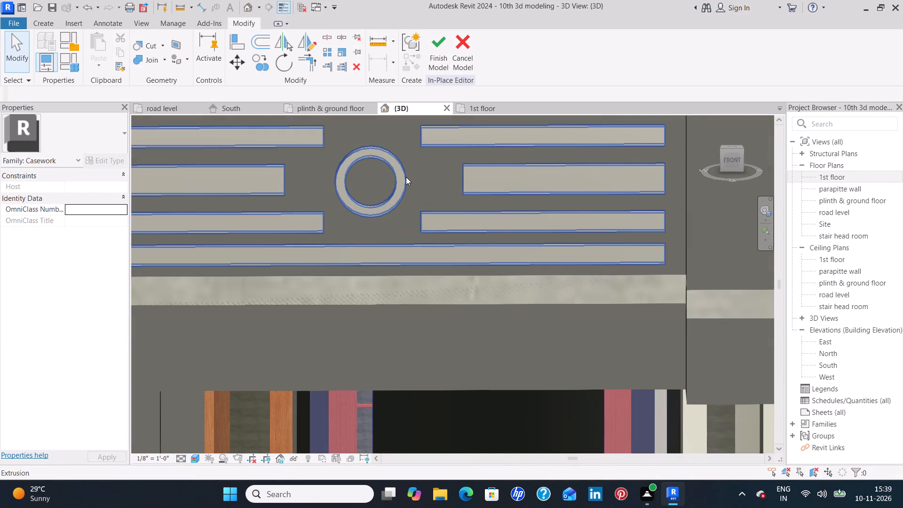
middle_drag(341, 182, 403, 203)
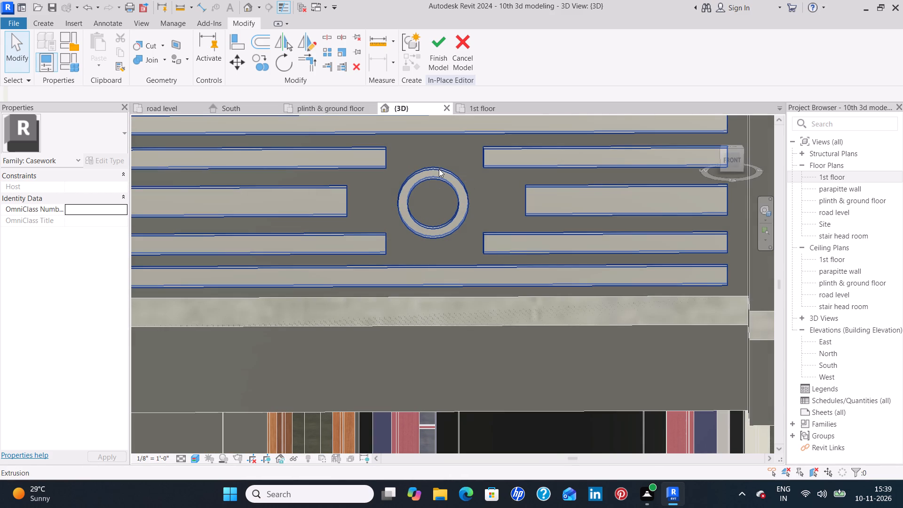
click(439, 169)
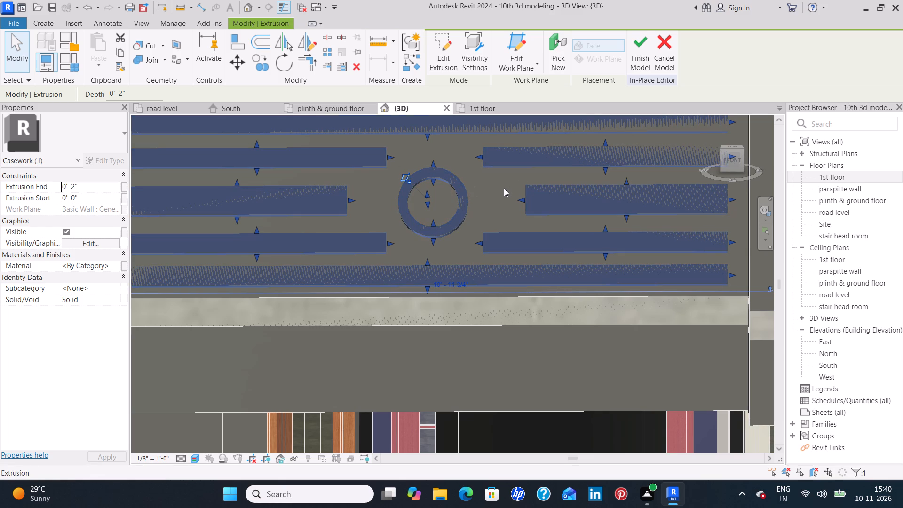
click(443, 64)
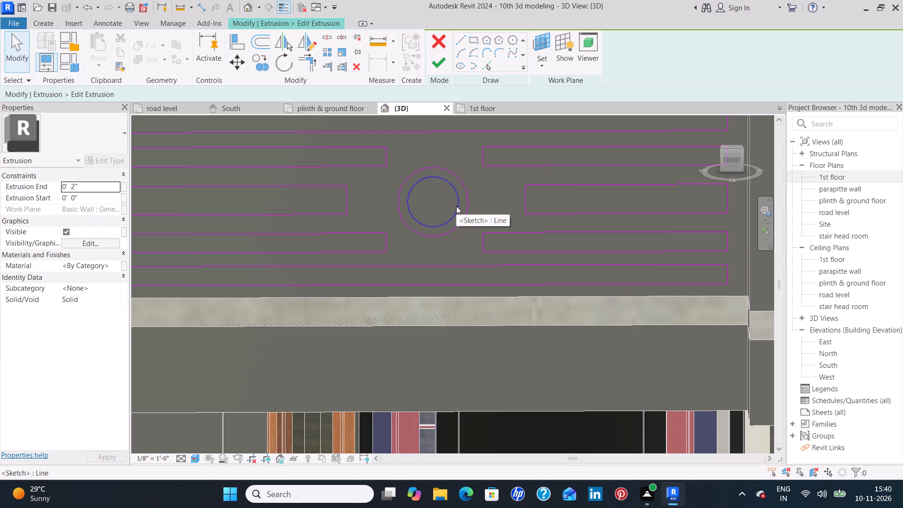
click(456, 206)
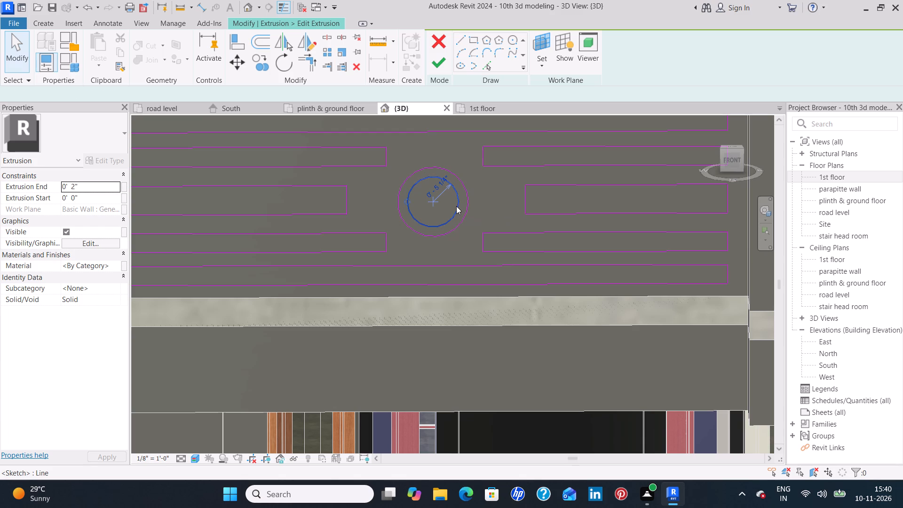
key(Delete)
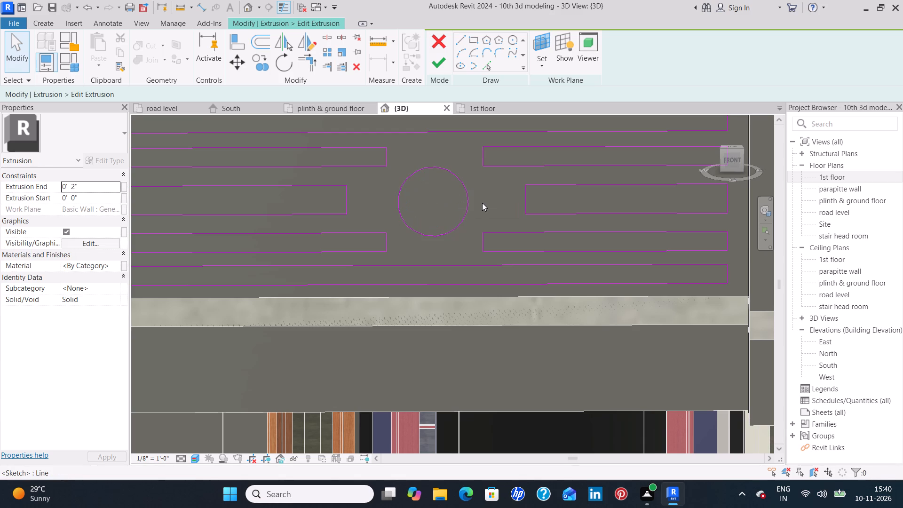
click(472, 203)
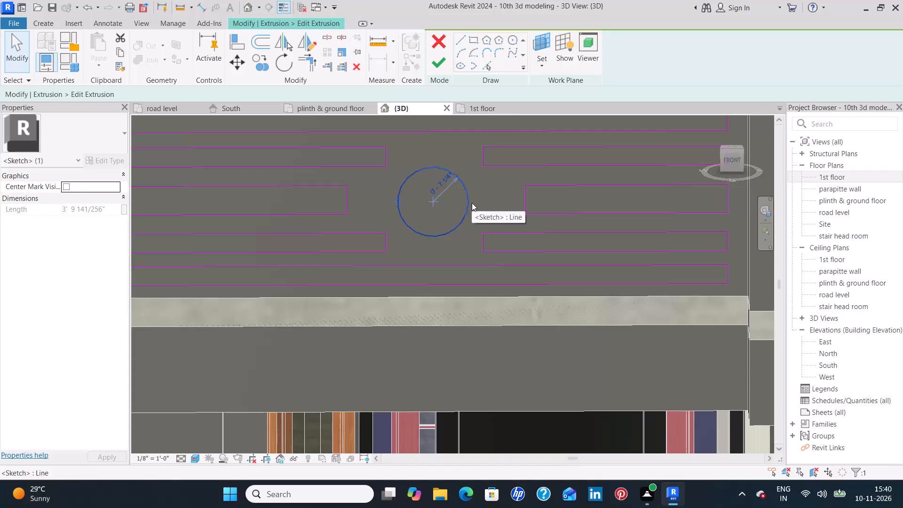
key(Delete)
Delete the three short rectangles on the right half of the decoration sketch.
scroll(468, 203, down, 1)
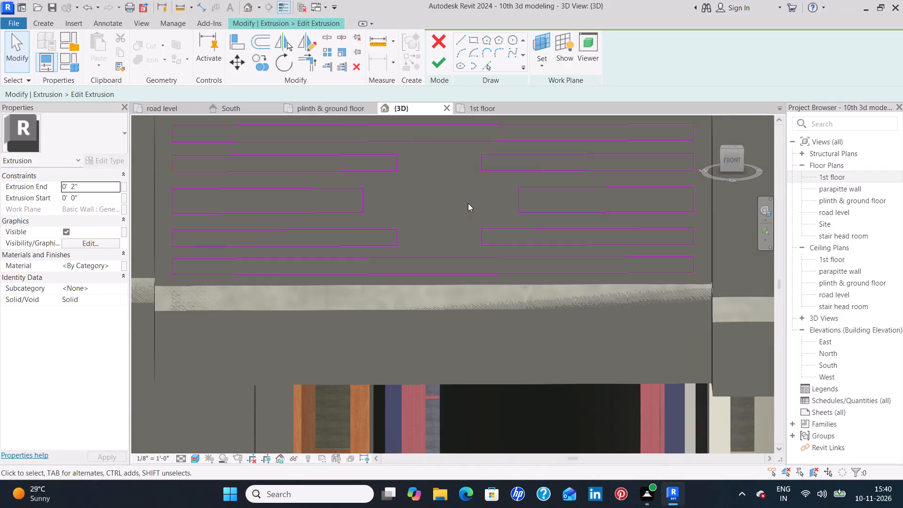
middle_drag(414, 203, 466, 205)
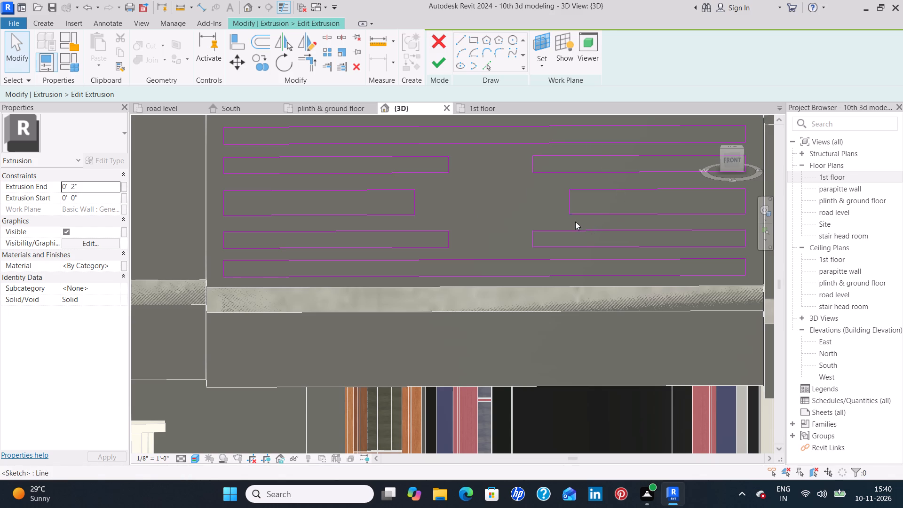
middle_drag(595, 183, 486, 203)
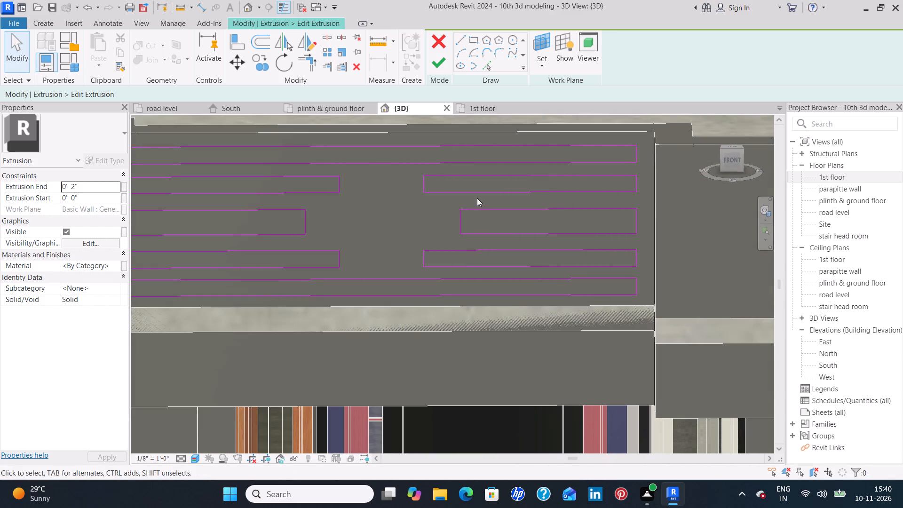
middle_drag(480, 196, 517, 196)
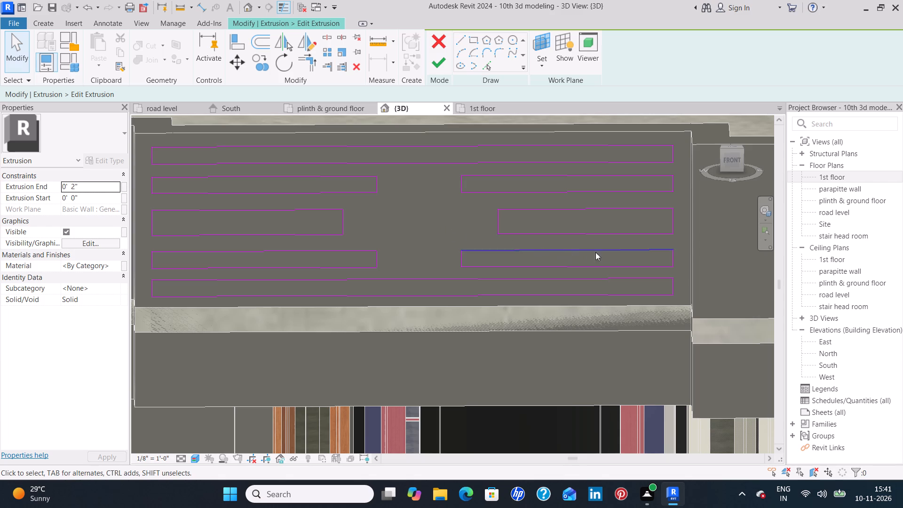
drag(683, 271, 651, 184)
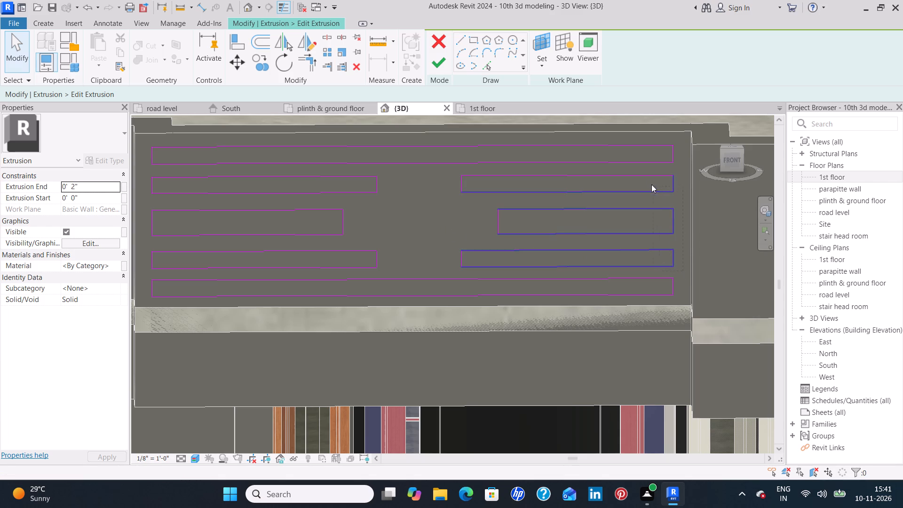
drag(651, 184, 440, 170)
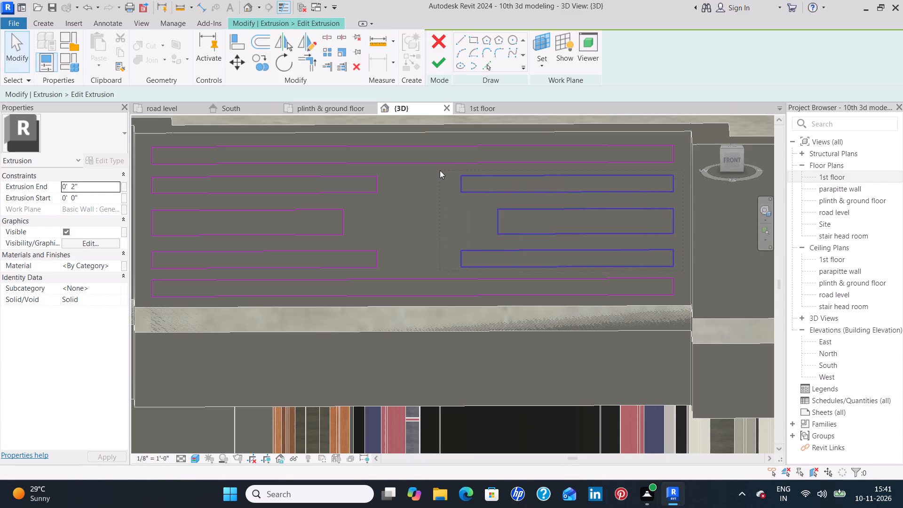
drag(440, 170, 439, 171)
key(Delete)
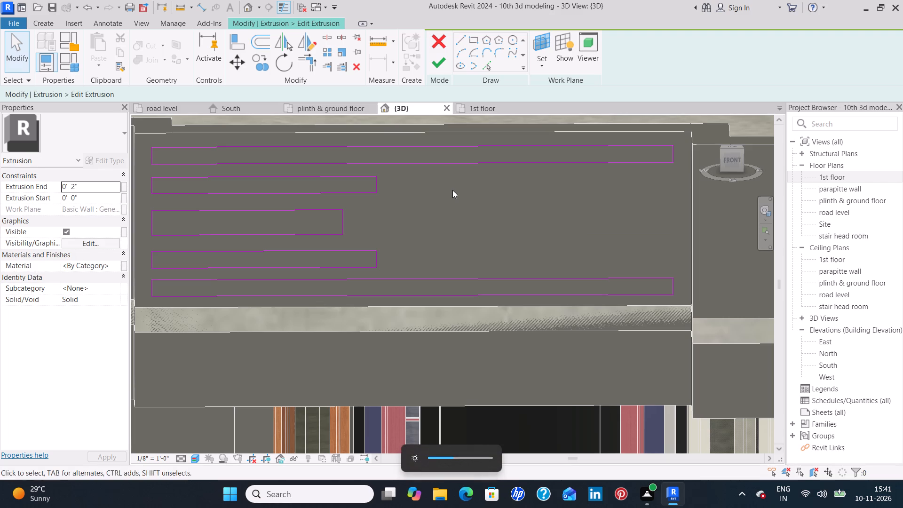
Stretch the second strip's right end so the strip stops a little short of the top strip's right end.
middle_drag(396, 218, 431, 180)
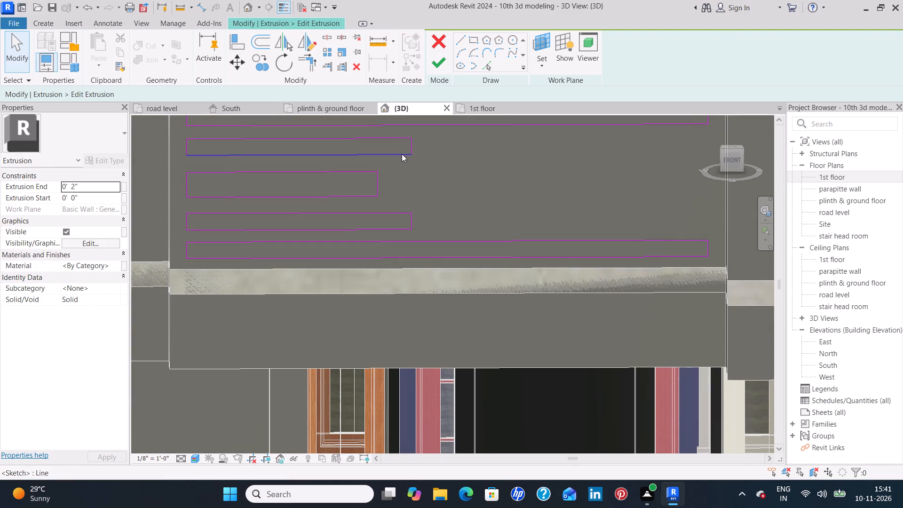
click(401, 154)
click(399, 138)
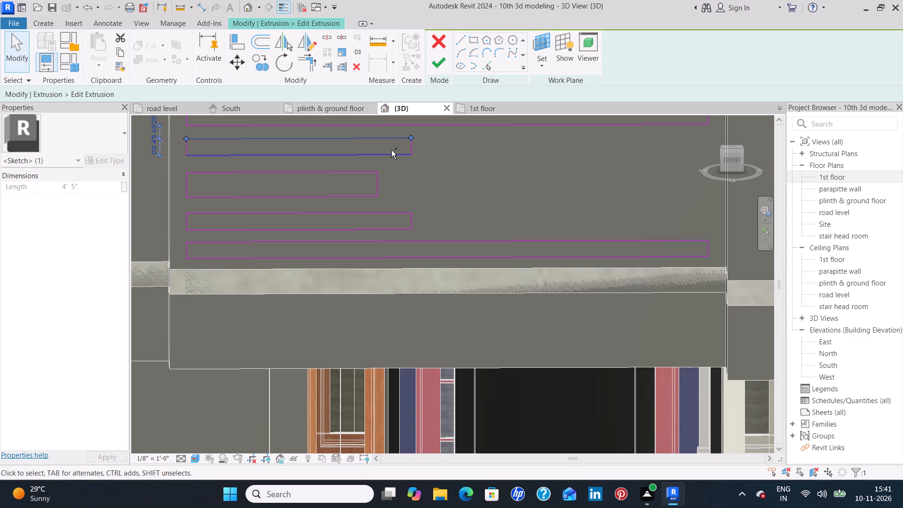
ctrl+click(391, 151)
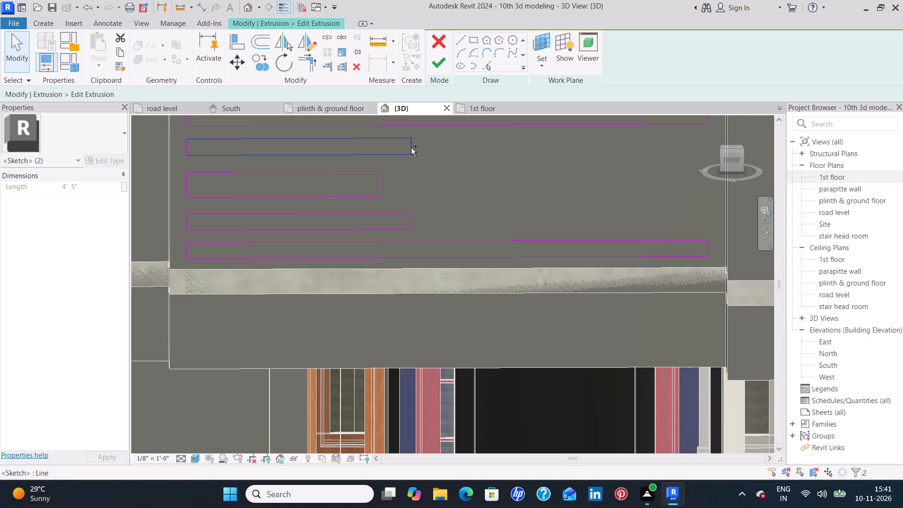
ctrl+click(411, 148)
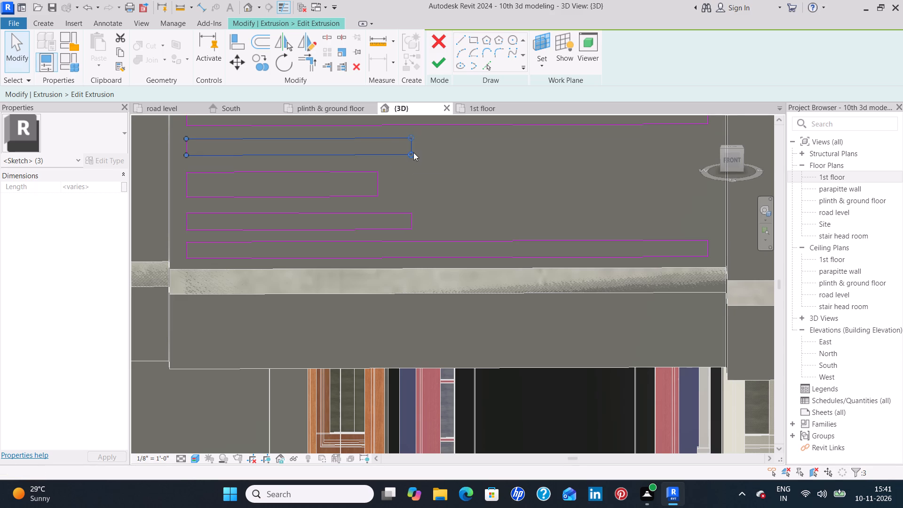
drag(412, 152, 519, 159)
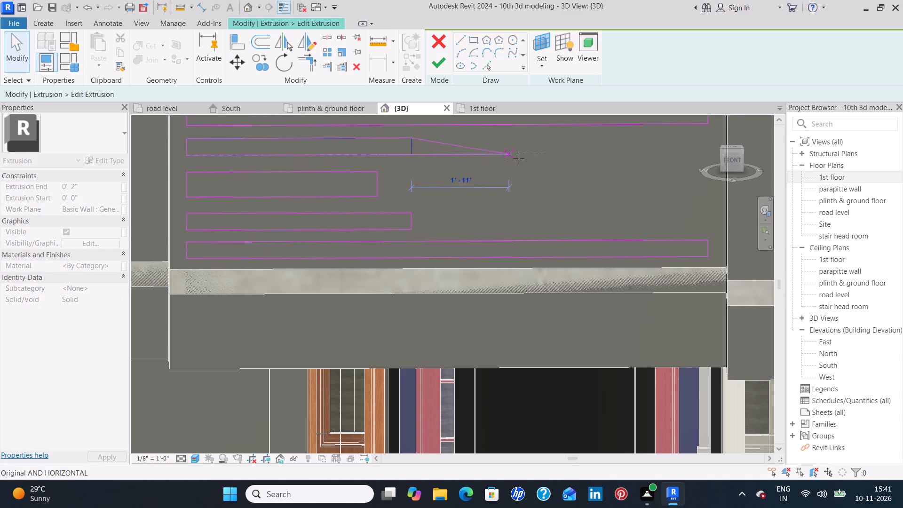
drag(519, 159, 670, 154)
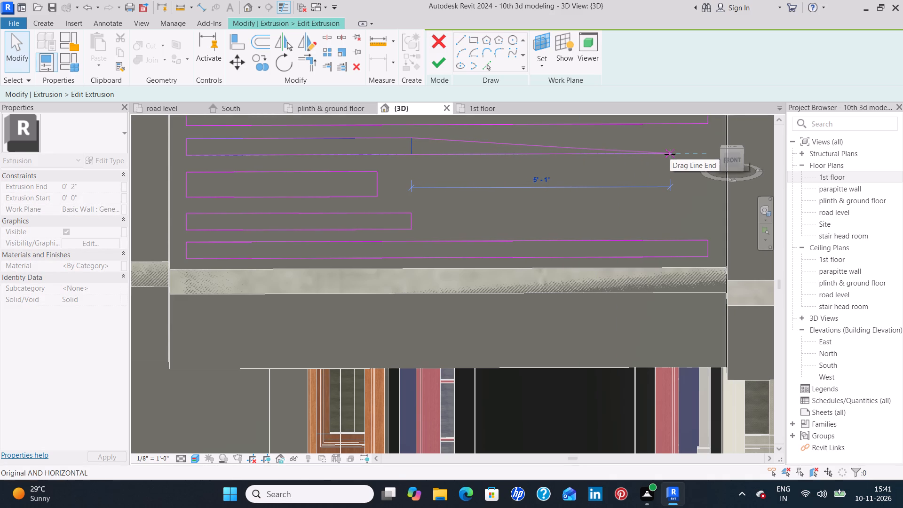
drag(670, 154, 648, 156)
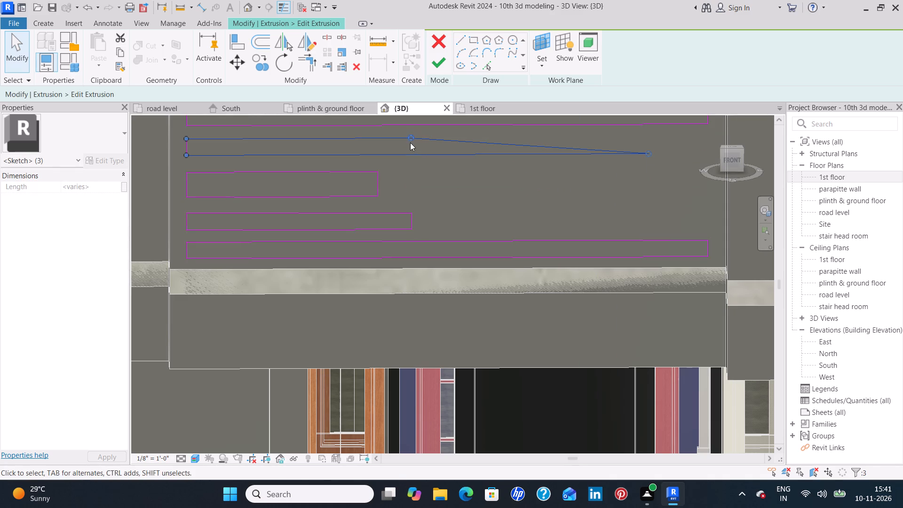
drag(410, 138, 613, 120)
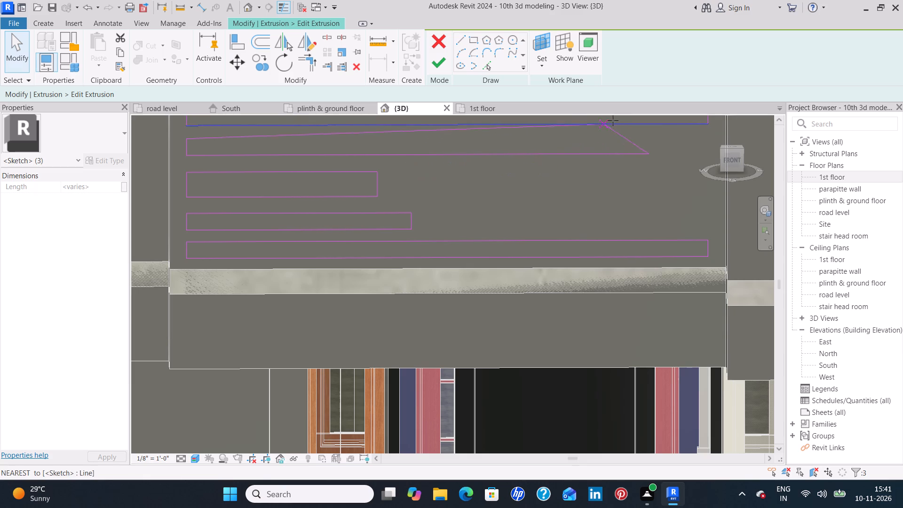
drag(613, 120, 652, 133)
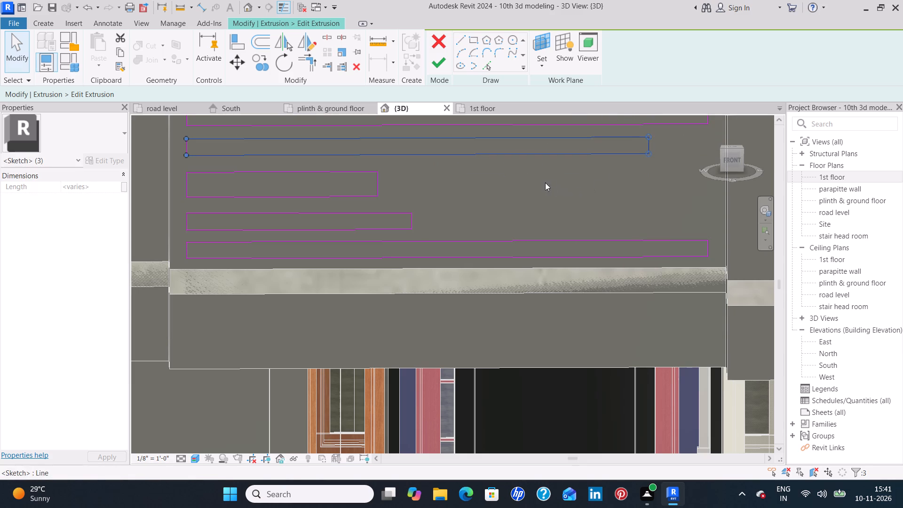
middle_drag(532, 185, 493, 192)
click(484, 192)
Shorten the top strip by moving both corners of its left end inward about 1'-4".
scroll(484, 190, down, 1)
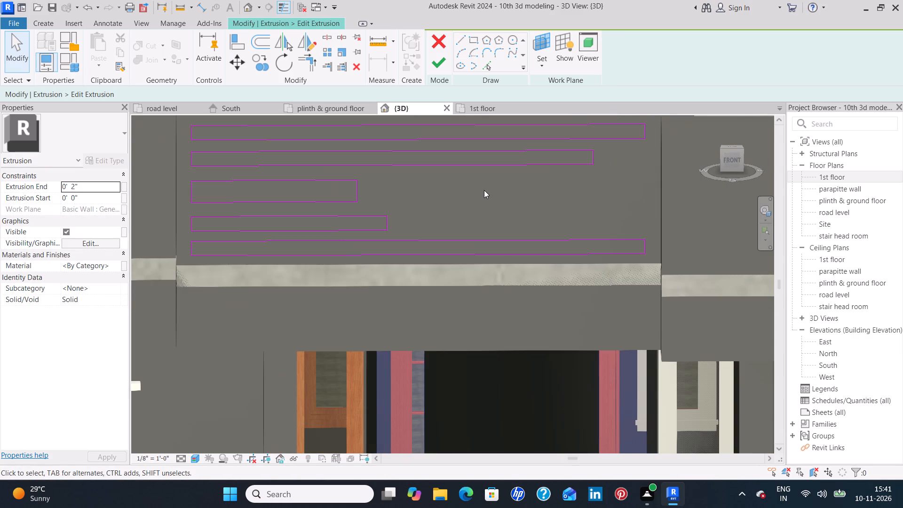
middle_drag(482, 190, 482, 198)
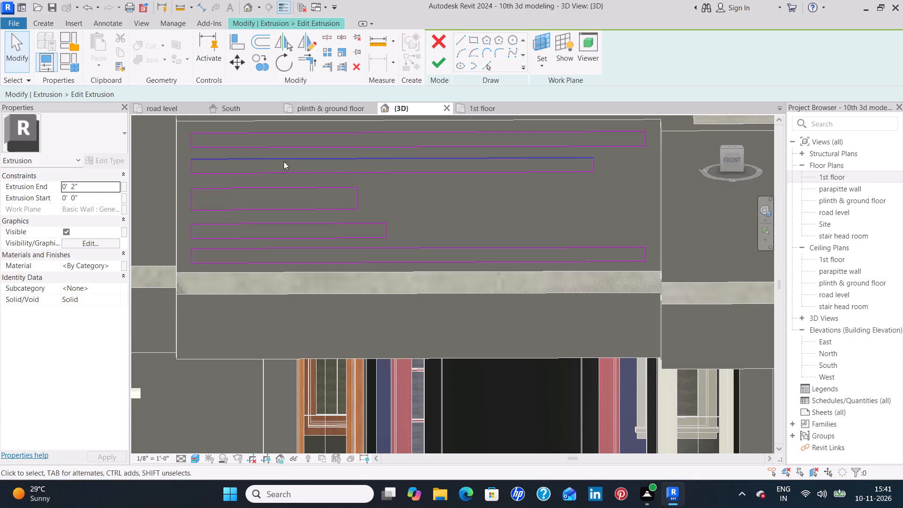
click(196, 146)
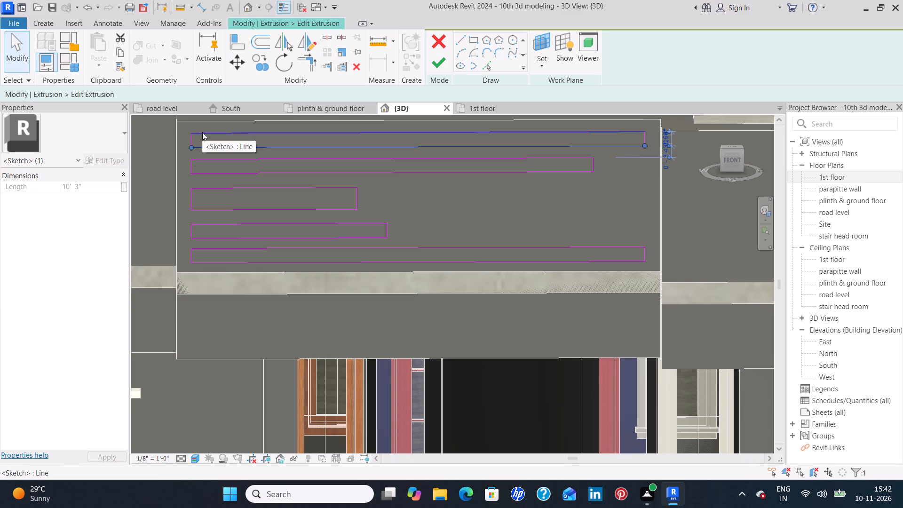
ctrl+click(202, 132)
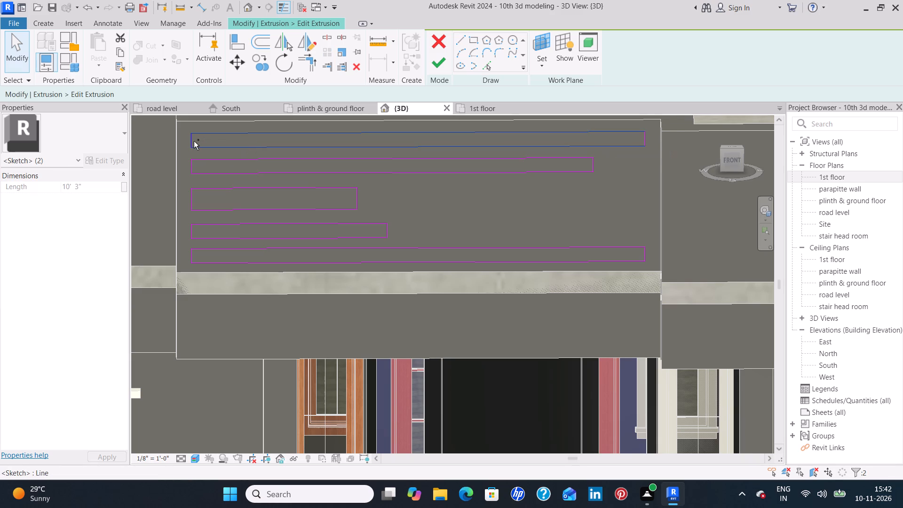
ctrl+click(193, 141)
drag(191, 148, 205, 149)
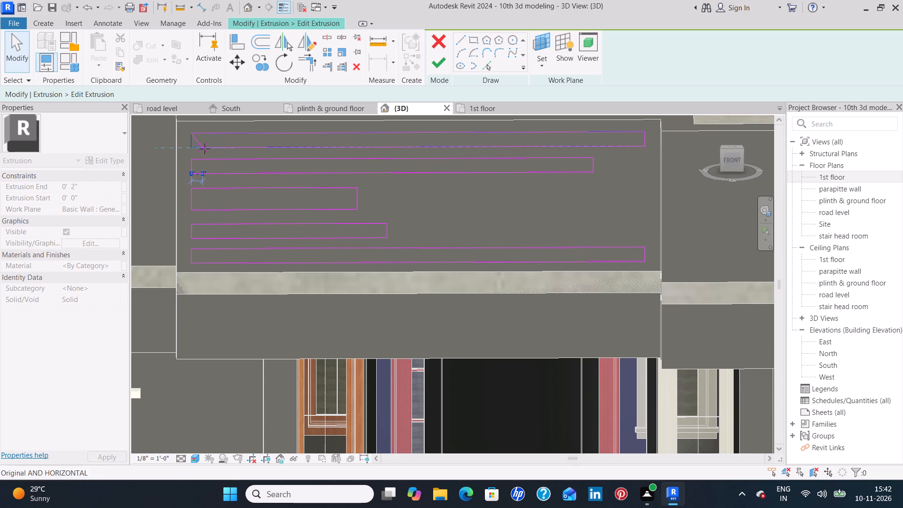
drag(205, 149, 249, 150)
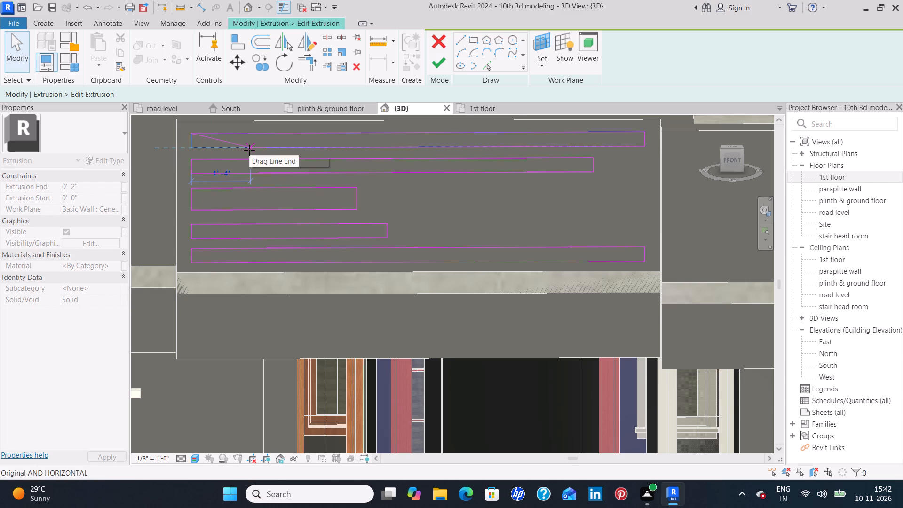
drag(249, 150, 249, 151)
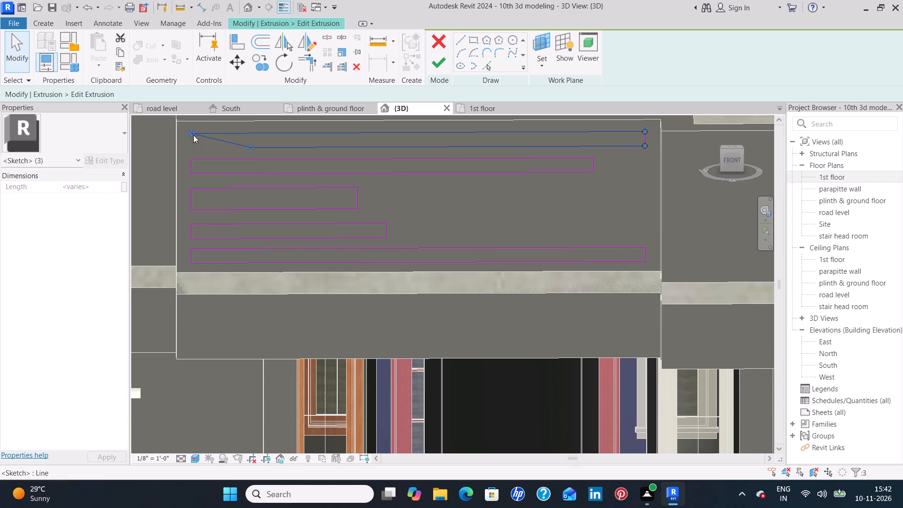
drag(190, 131, 249, 132)
click(228, 140)
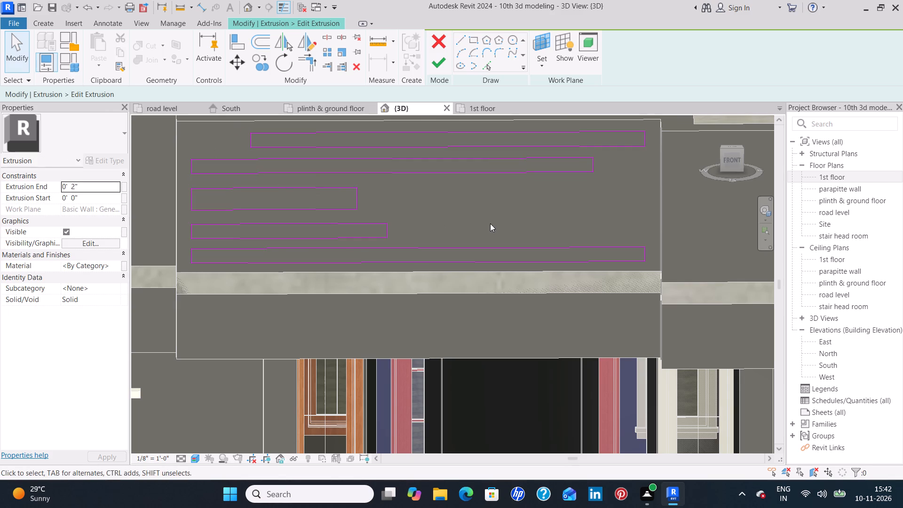
Delete the short, taller rectangle in the middle of the decoration sketch.
middle_drag(492, 202, 488, 195)
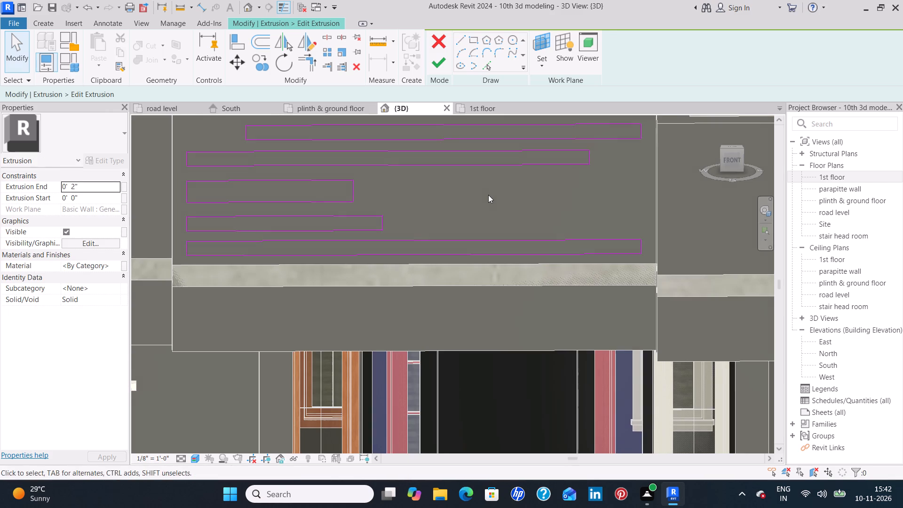
middle_drag(488, 195, 492, 203)
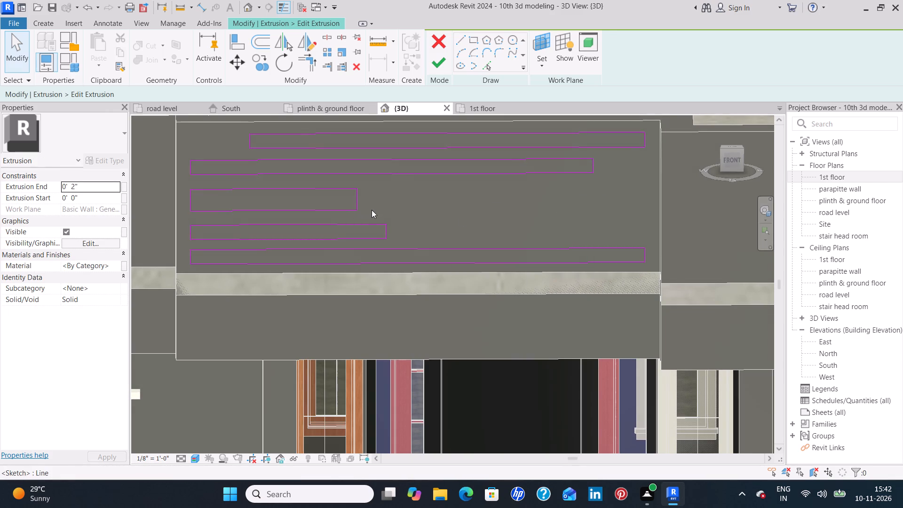
drag(372, 211, 273, 181)
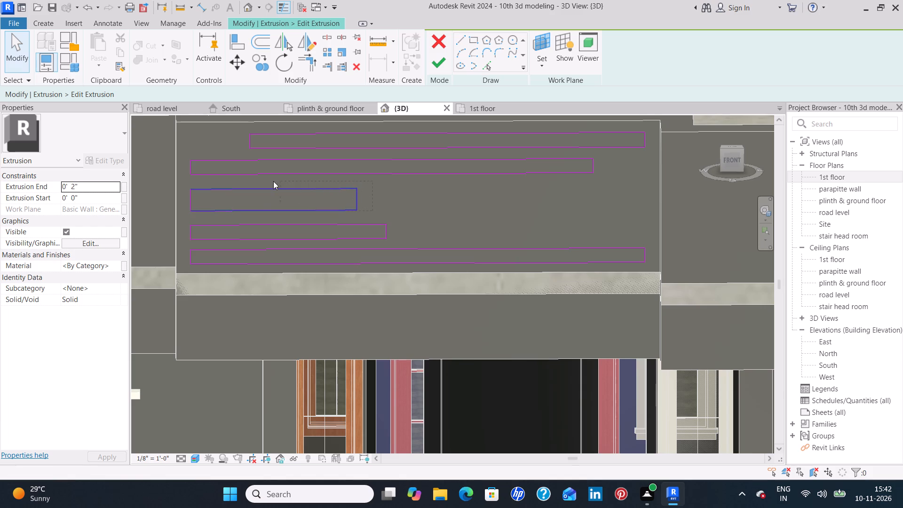
drag(273, 181, 189, 180)
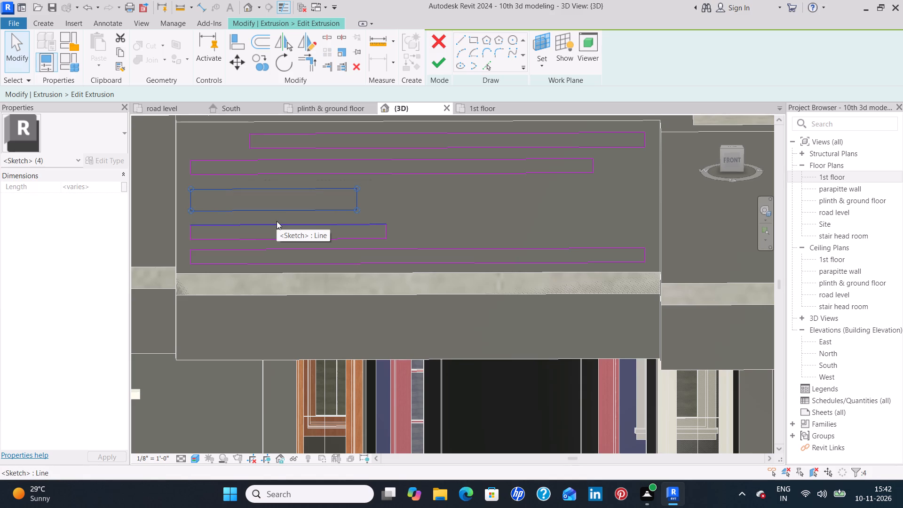
key(Delete)
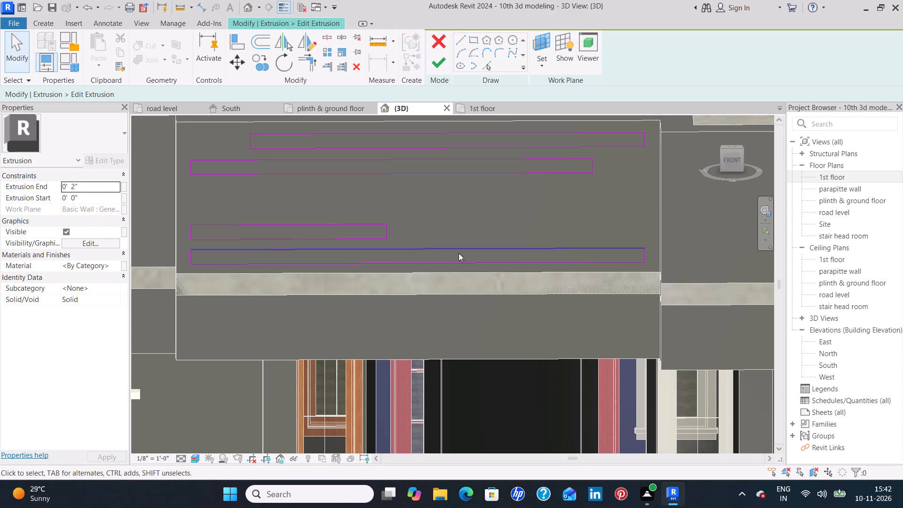
Copy the full-length bottom strip straight up about 1'-4" into the empty middle row.
click(624, 248)
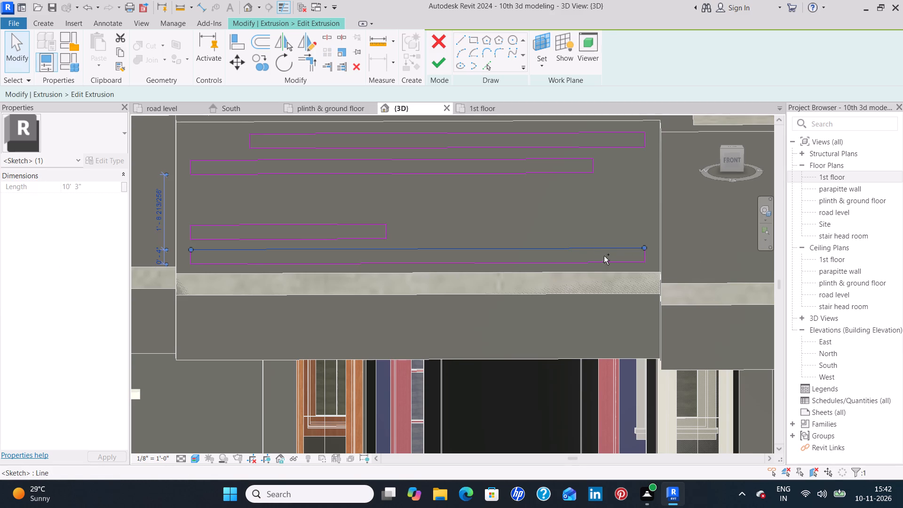
ctrl+click(599, 262)
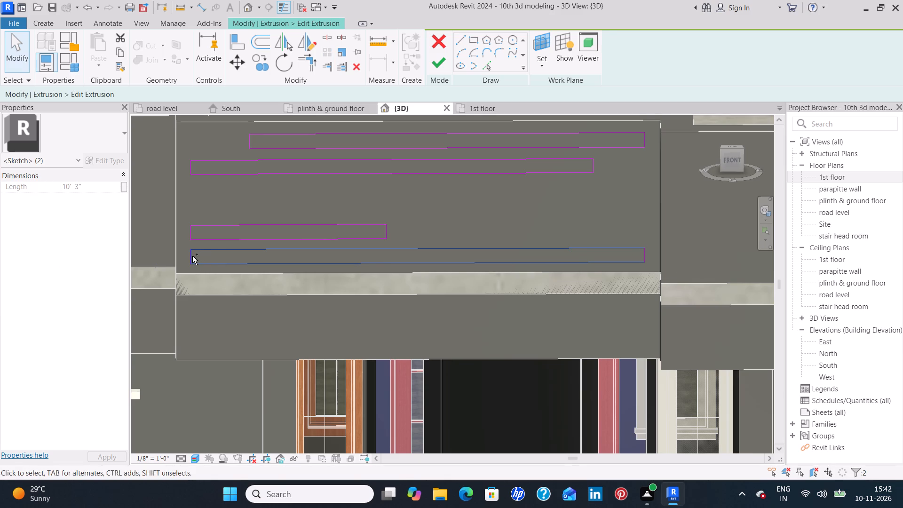
ctrl+click(192, 256)
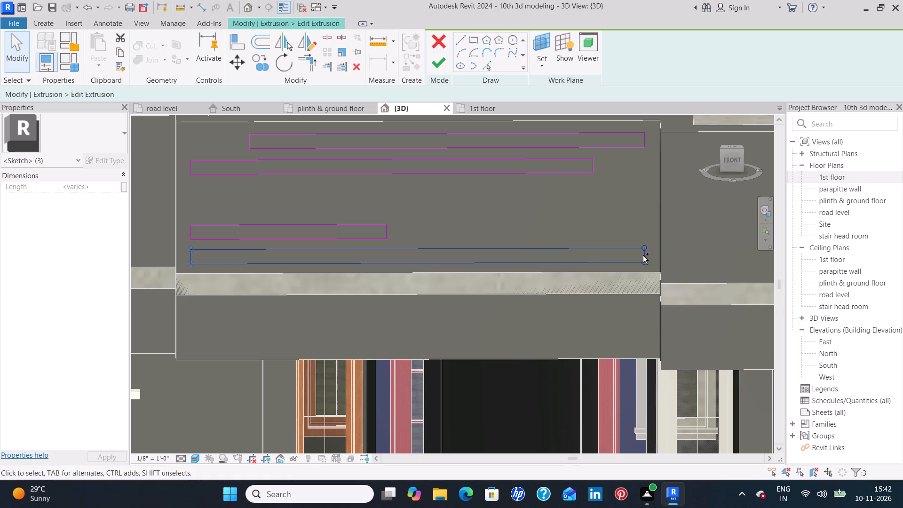
ctrl+click(643, 255)
key(c)
key(o)
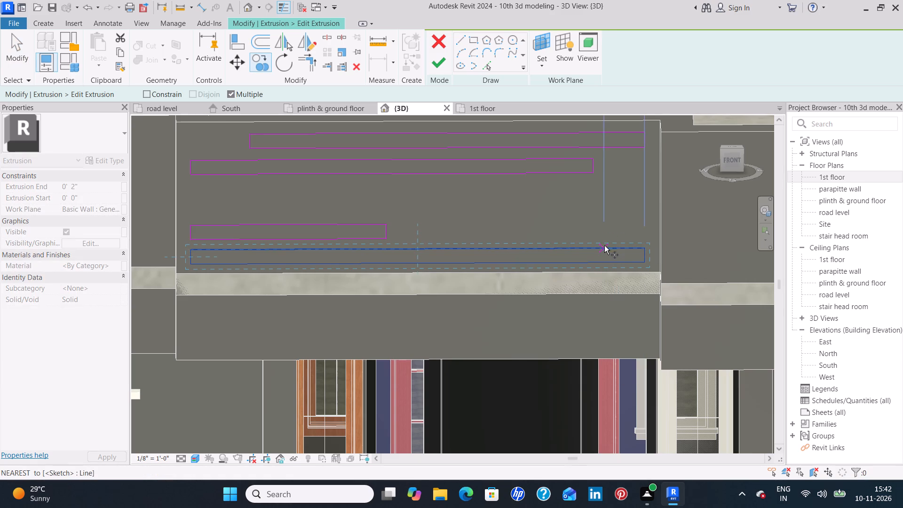
click(642, 246)
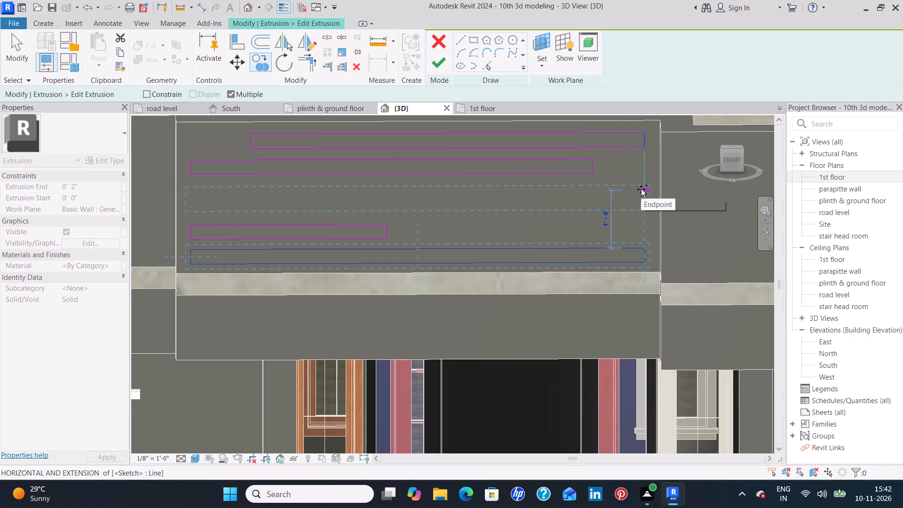
click(641, 189)
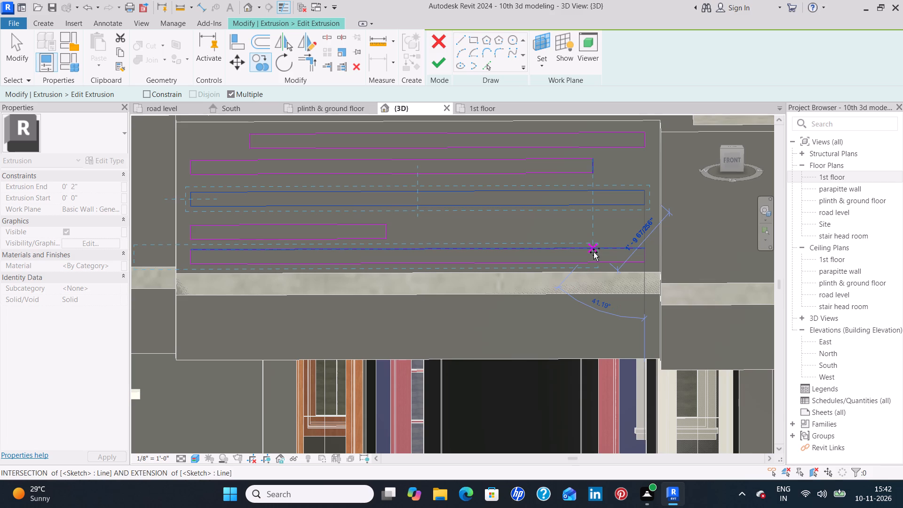
key(Escape)
key(Escape)
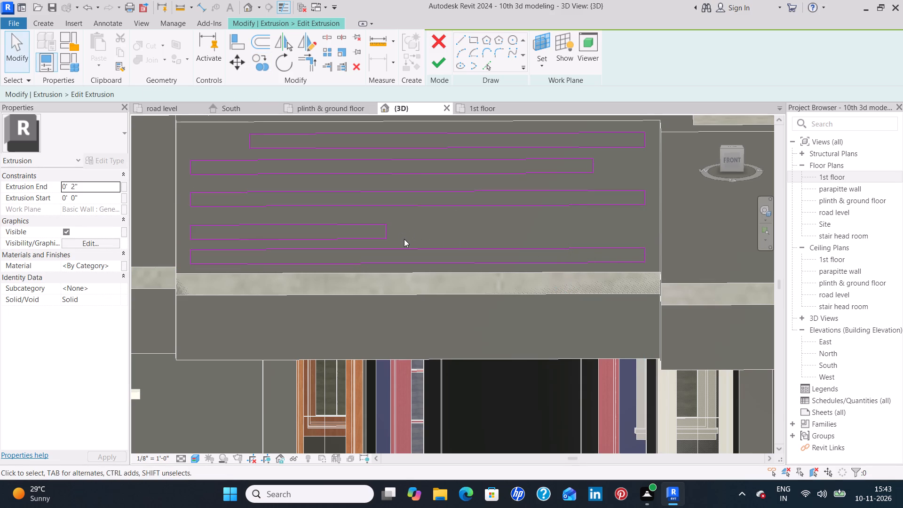
Shorten the middle strip by moving both corners of its left end inward to line up with the top strip's left end.
drag(404, 239, 394, 225)
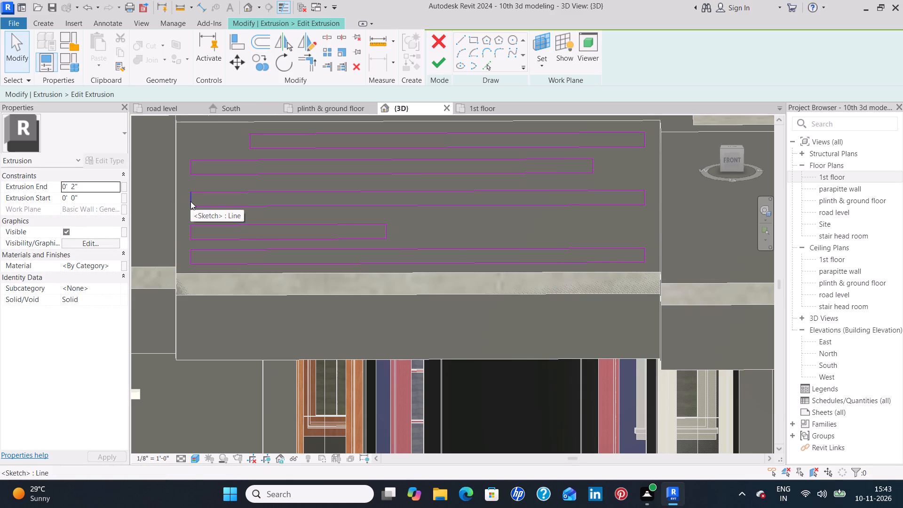
click(190, 201)
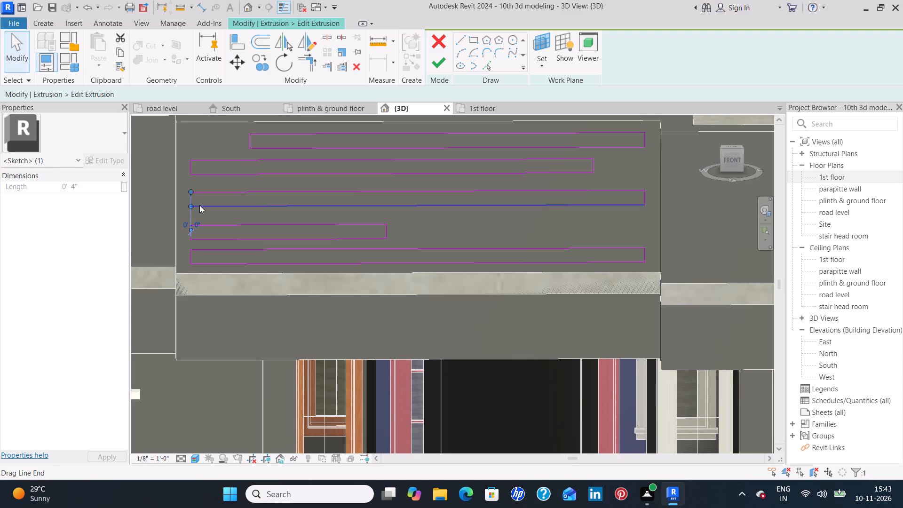
ctrl+click(199, 205)
ctrl+click(218, 192)
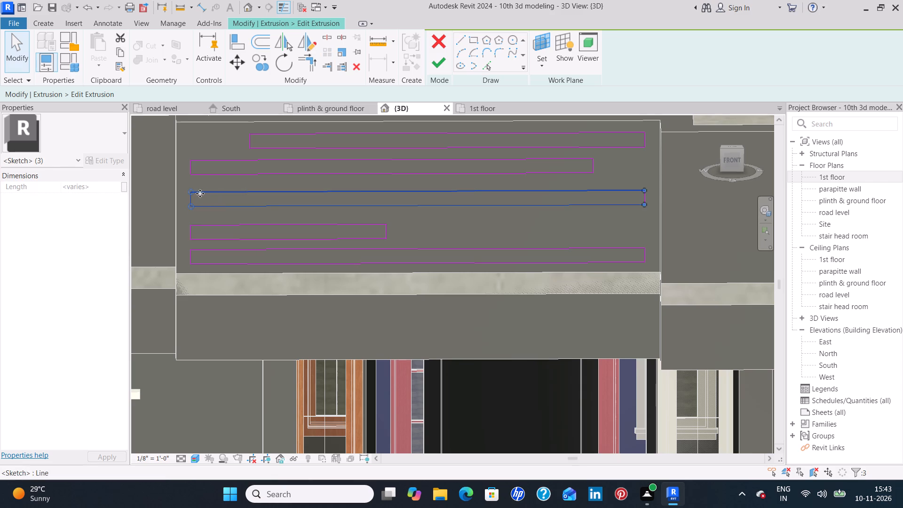
drag(191, 191, 245, 191)
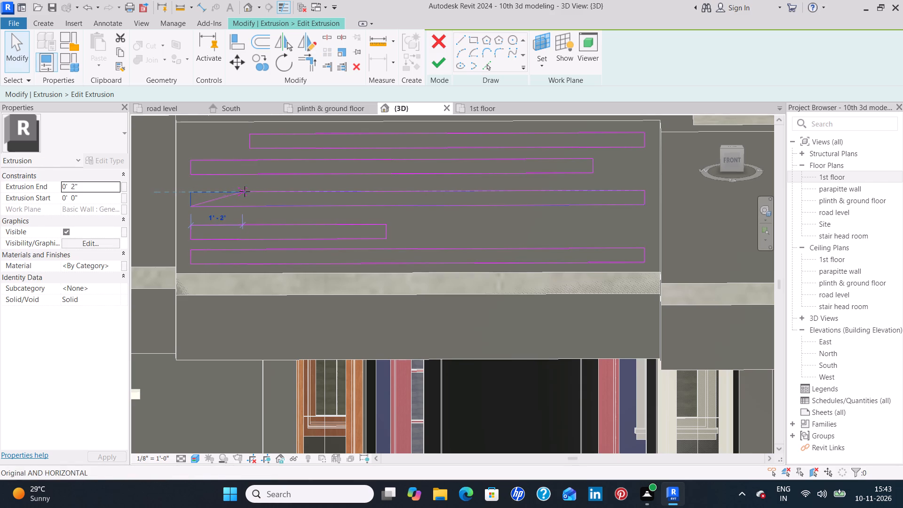
drag(245, 191, 252, 191)
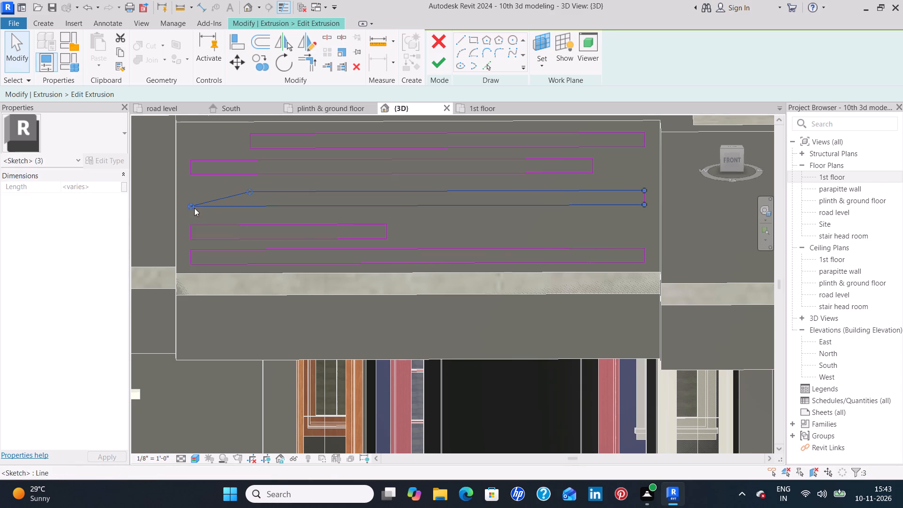
drag(190, 206, 246, 209)
click(231, 196)
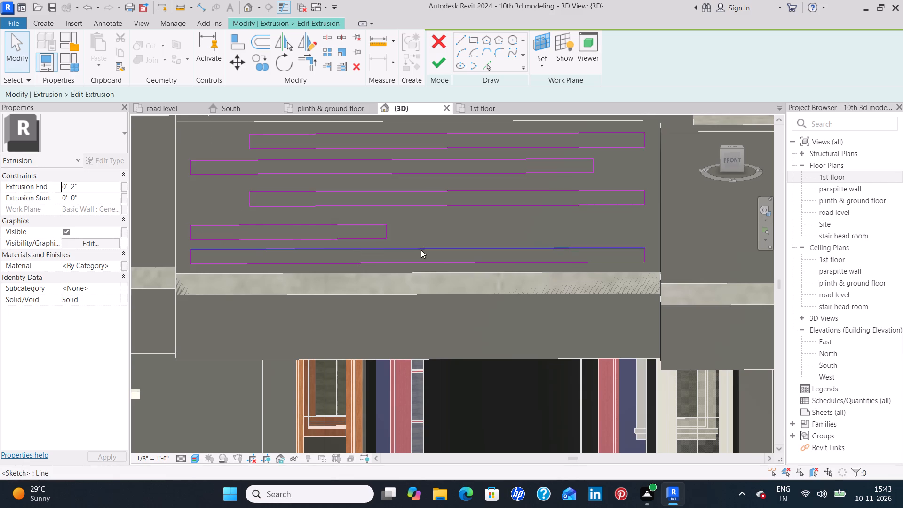
Stretch the short fourth strip's right end about 5'-0" outward, stopping a little short of the bottom strip's right end.
click(377, 222)
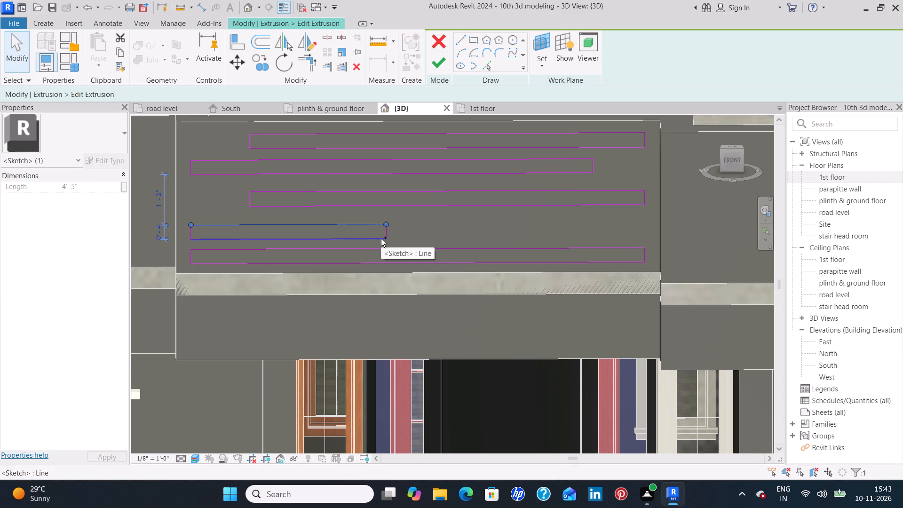
ctrl+click(381, 239)
ctrl+click(387, 231)
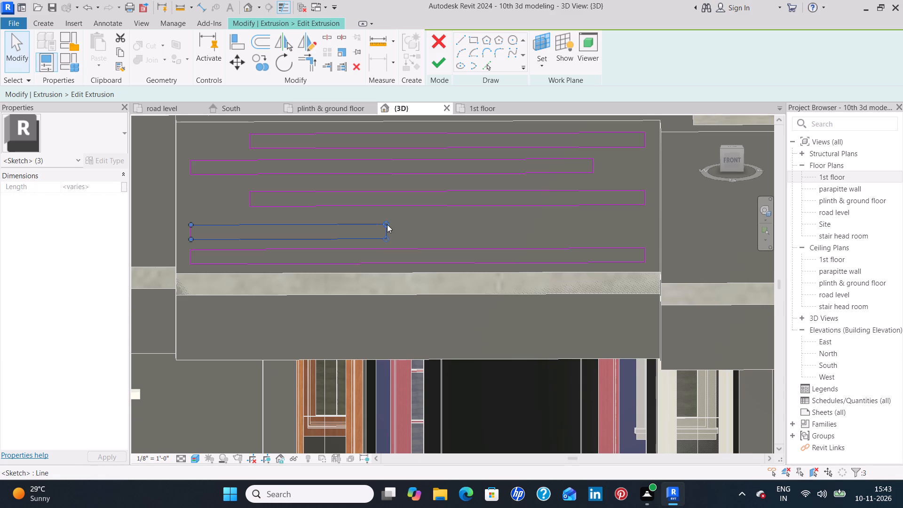
drag(387, 224, 595, 211)
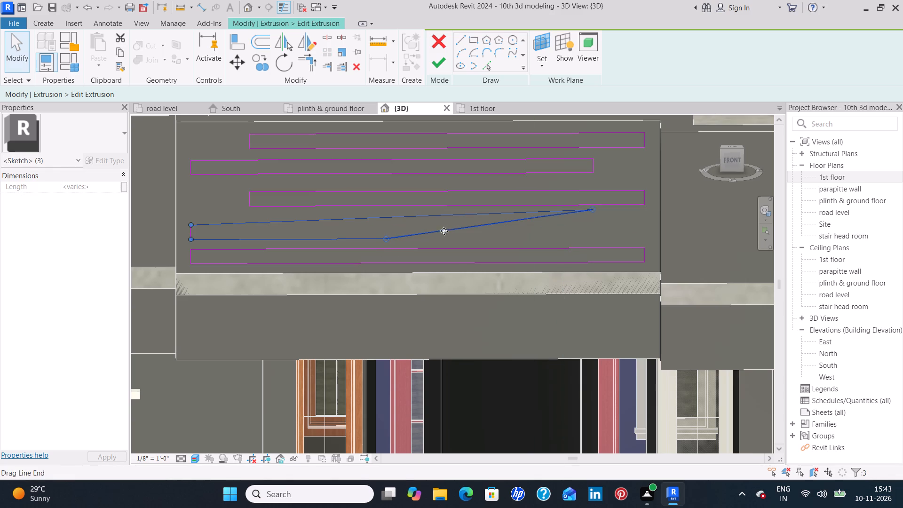
drag(594, 209, 596, 215)
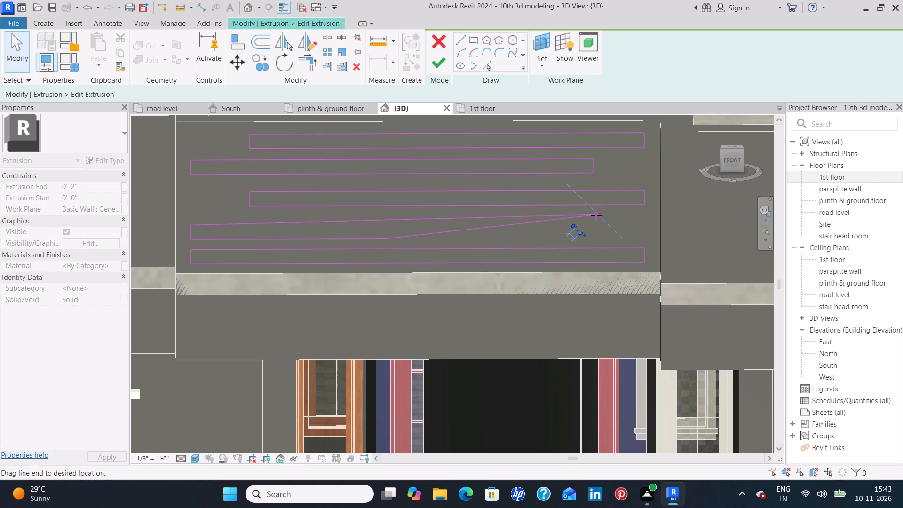
drag(596, 215, 598, 221)
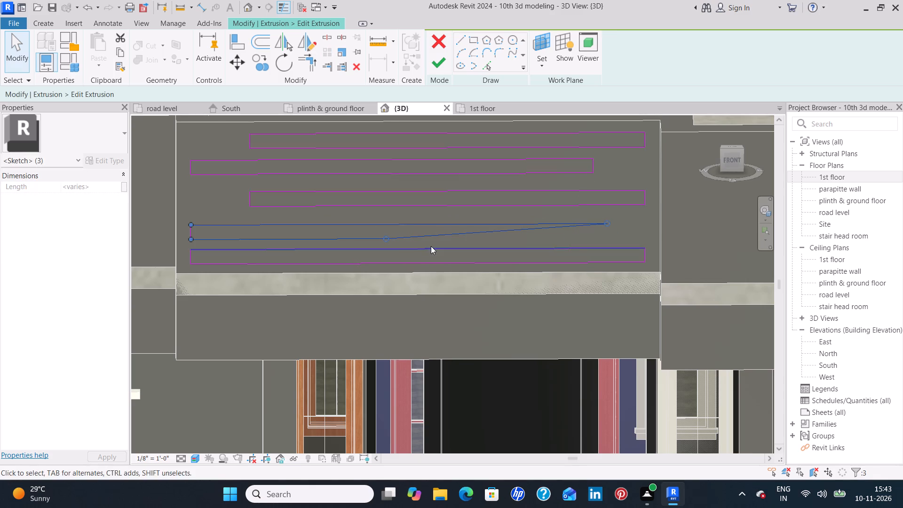
drag(386, 240, 561, 227)
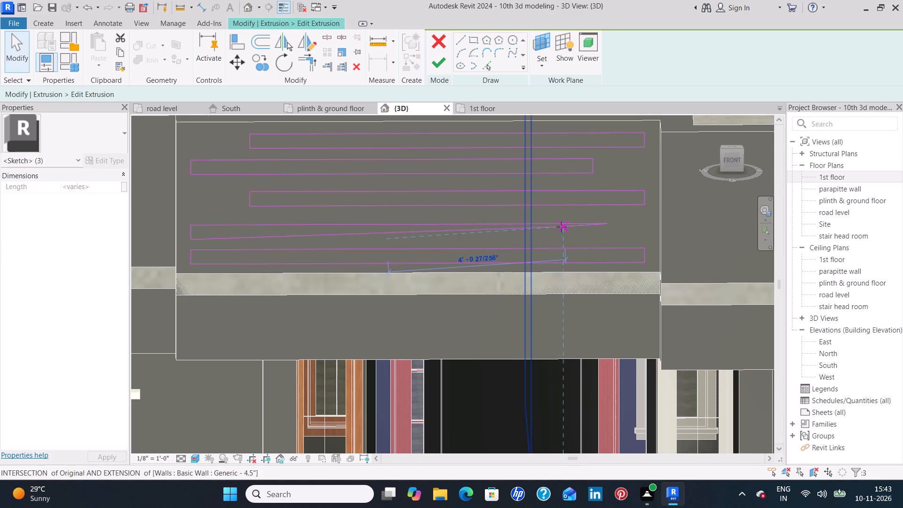
drag(561, 227, 605, 238)
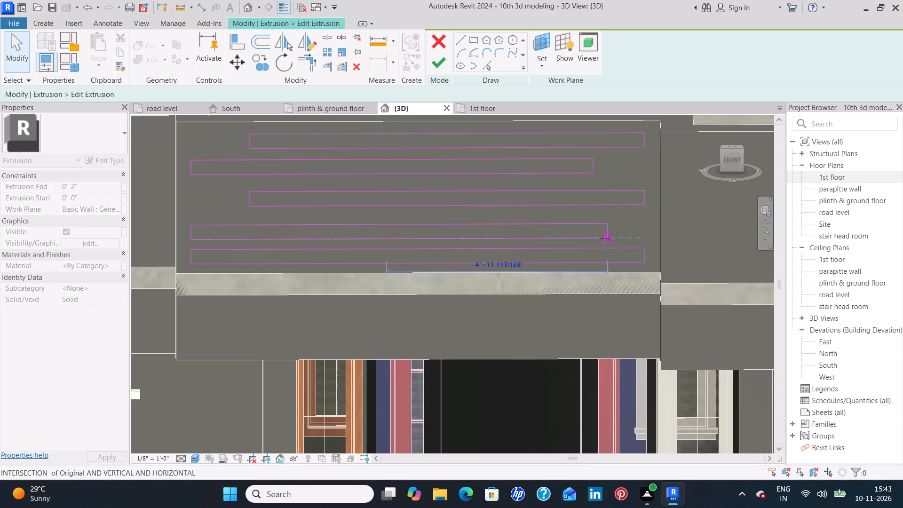
drag(605, 238, 609, 239)
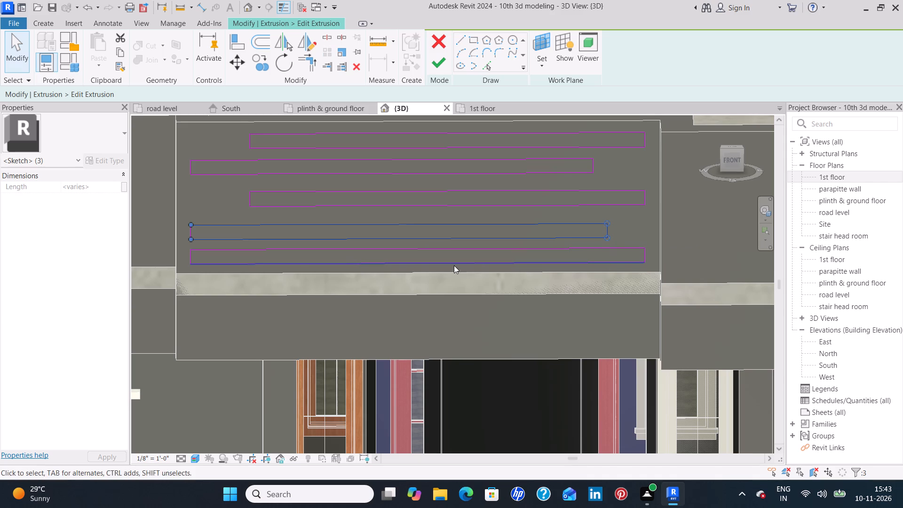
Shorten the bottom strip by moving both corners of its left end inward to line up with the middle strip's left end.
click(241, 267)
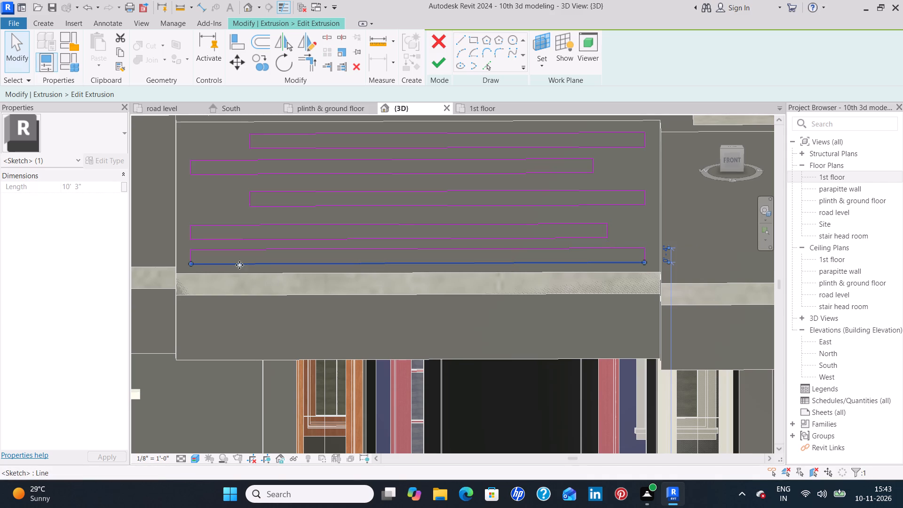
ctrl+click(208, 247)
ctrl+click(191, 257)
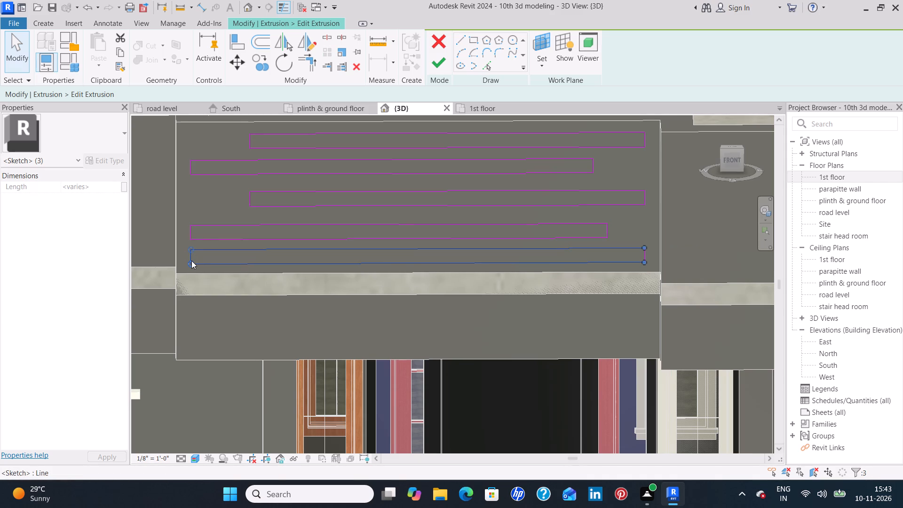
drag(190, 247, 253, 247)
drag(190, 265, 250, 266)
click(226, 254)
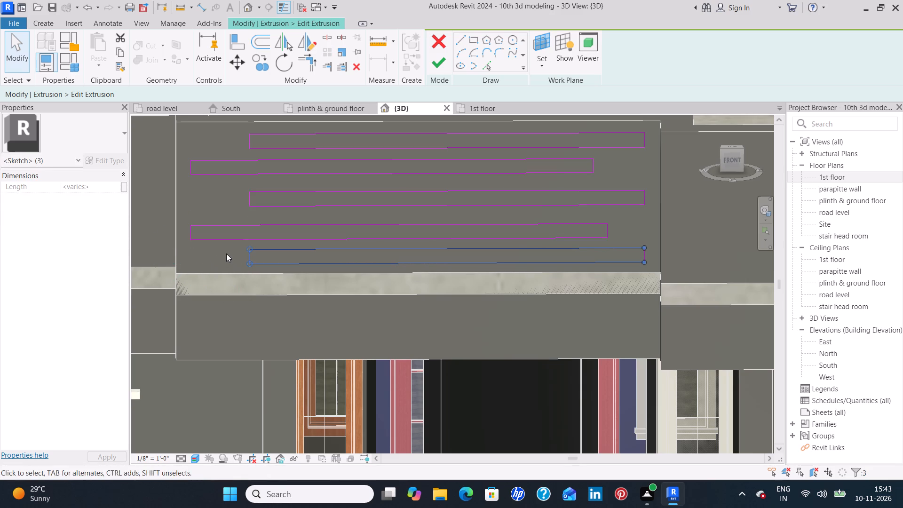
Finish the extrusion sketch with the five staggered strips.
scroll(507, 201, down, 2)
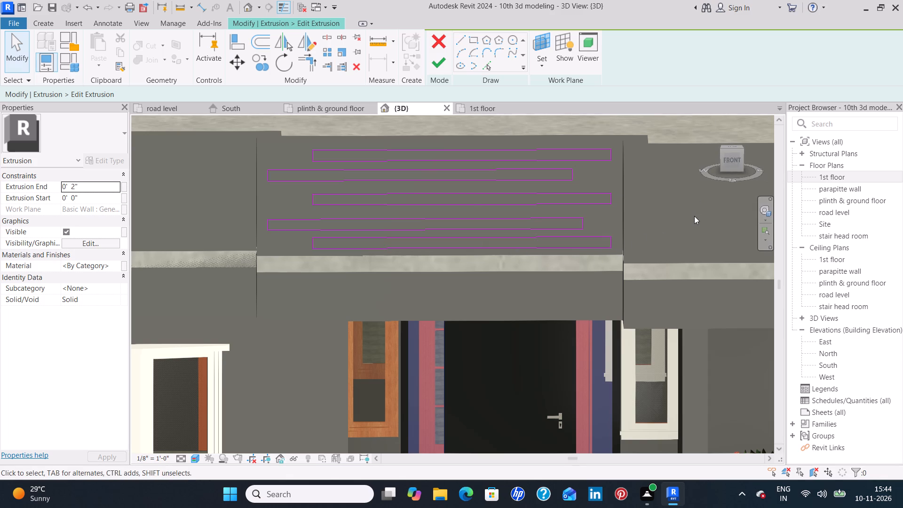
click(435, 68)
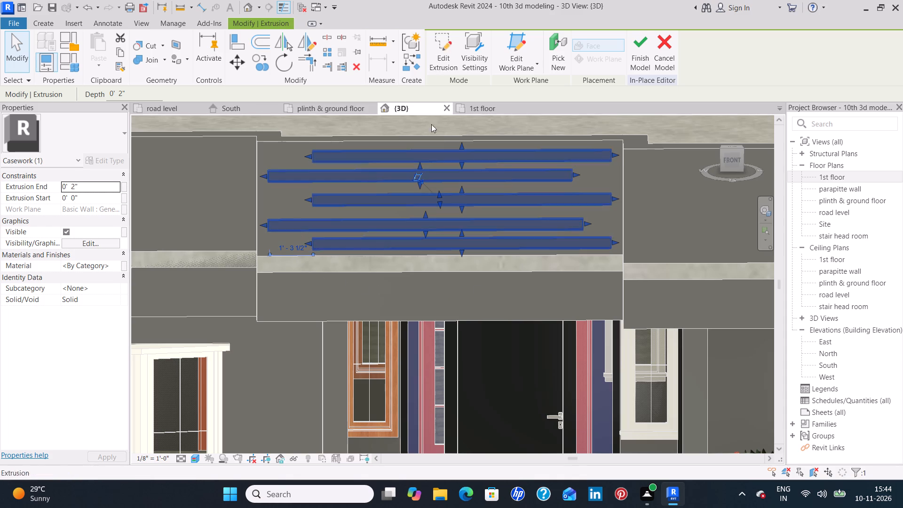
Reopen the strips' extrusion sketch and nudge the whole fourth strip slightly up, centring it between the third and bottom strips.
click(441, 60)
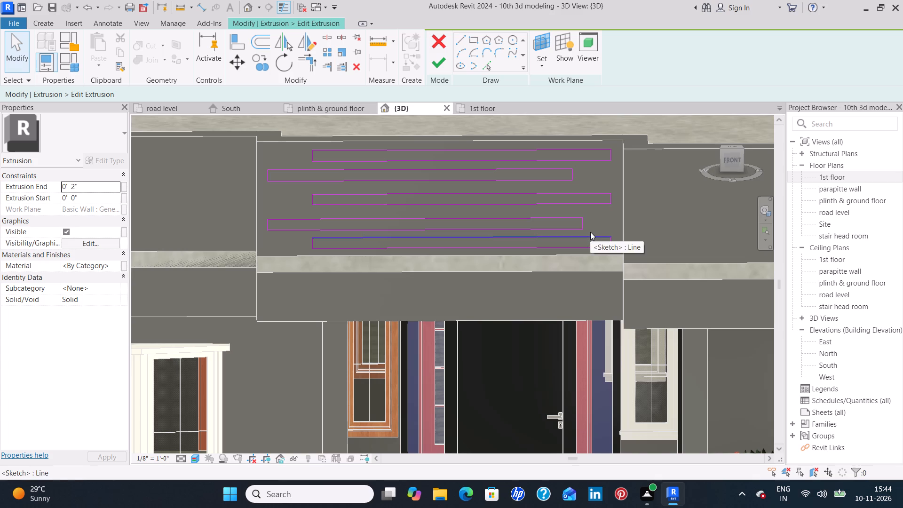
drag(590, 230, 477, 221)
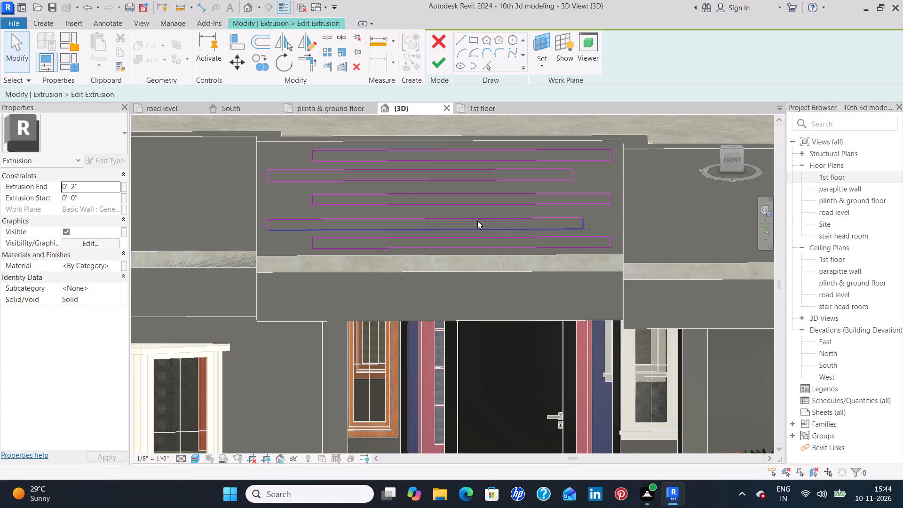
drag(477, 221, 262, 214)
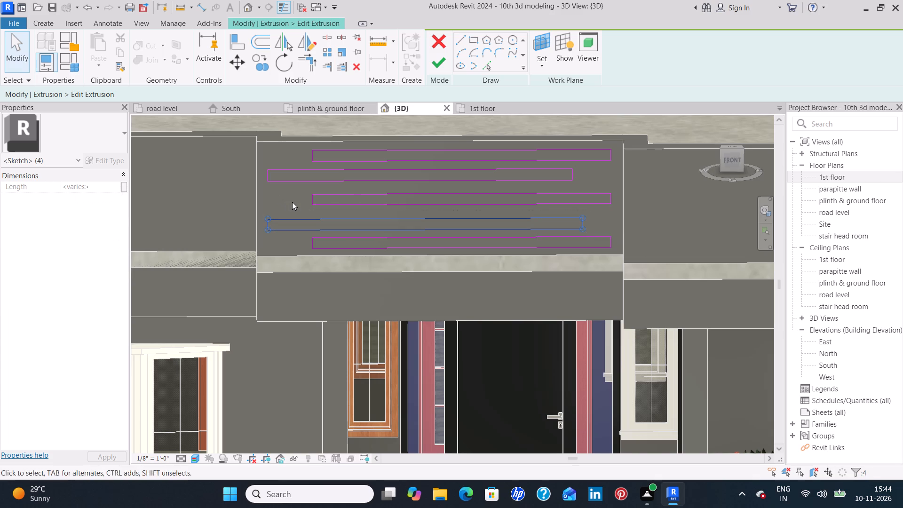
key(Up)
key(Up)
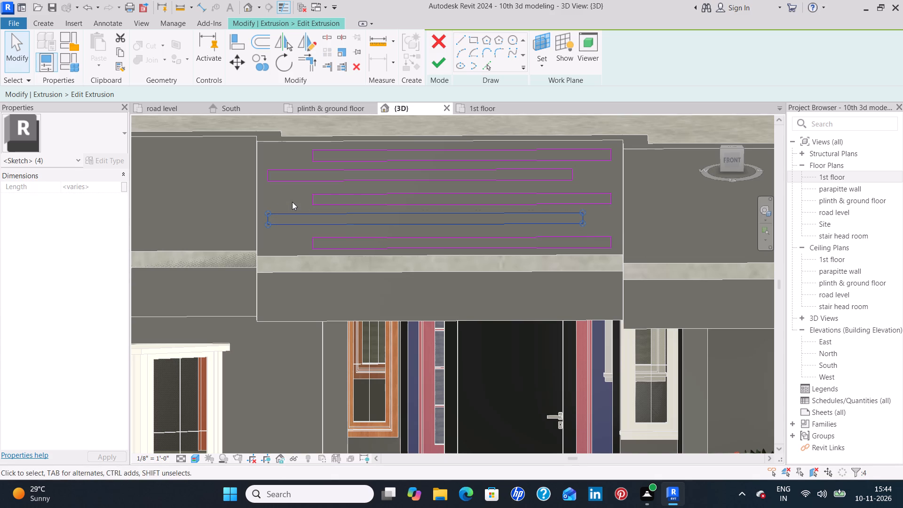
key(Down)
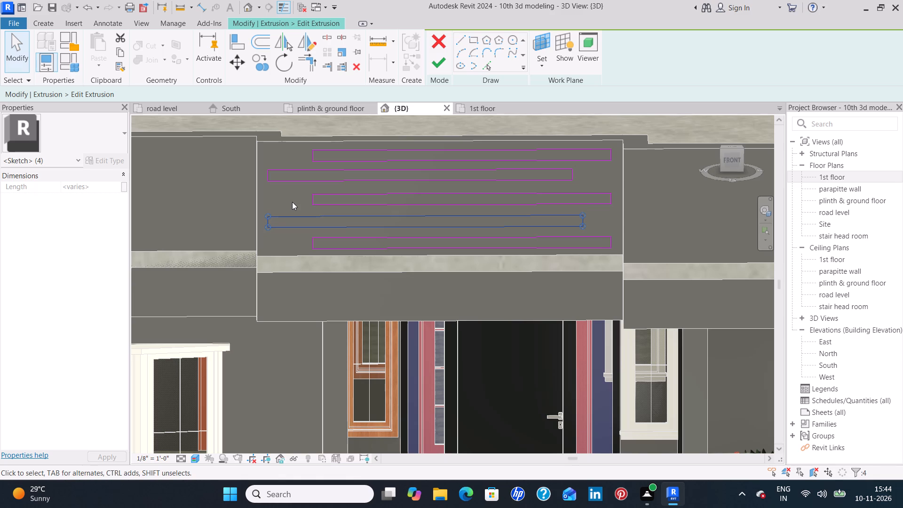
click(292, 202)
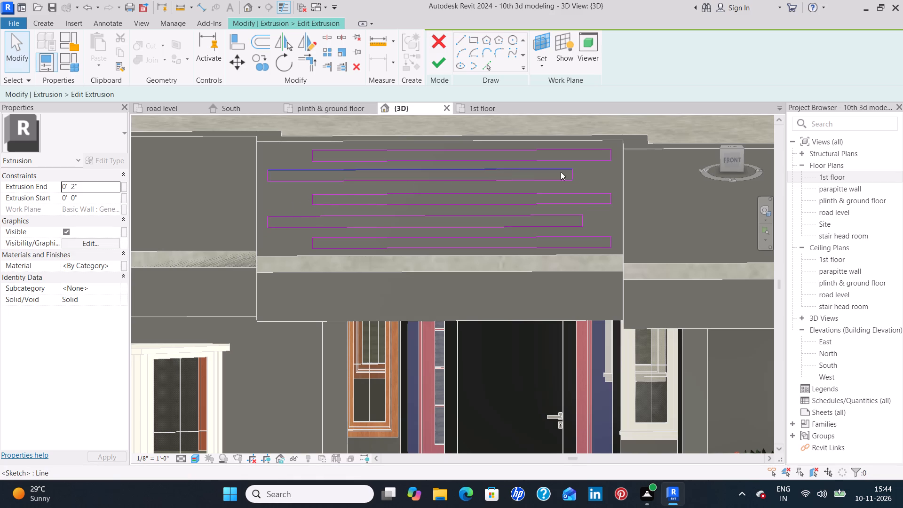
Nudge the whole second strip slightly down so it sits evenly between the top and third strips.
drag(586, 182, 502, 163)
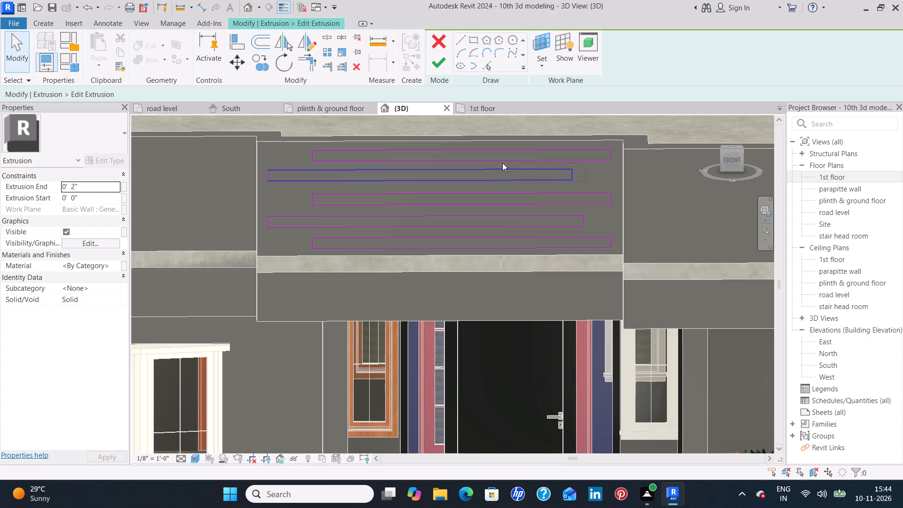
drag(502, 163, 267, 166)
drag(267, 166, 263, 166)
key(Down)
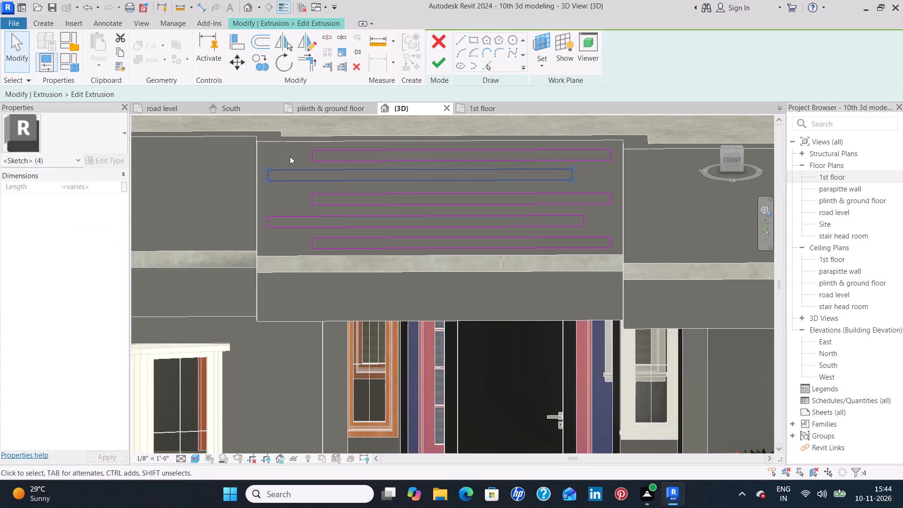
click(290, 157)
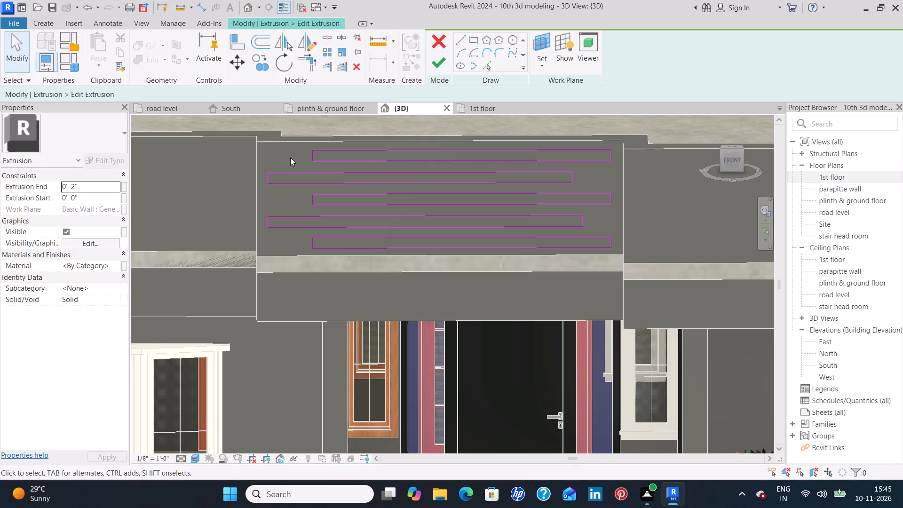
Finish the extrusion sketch with the evenly spaced strips.
click(431, 68)
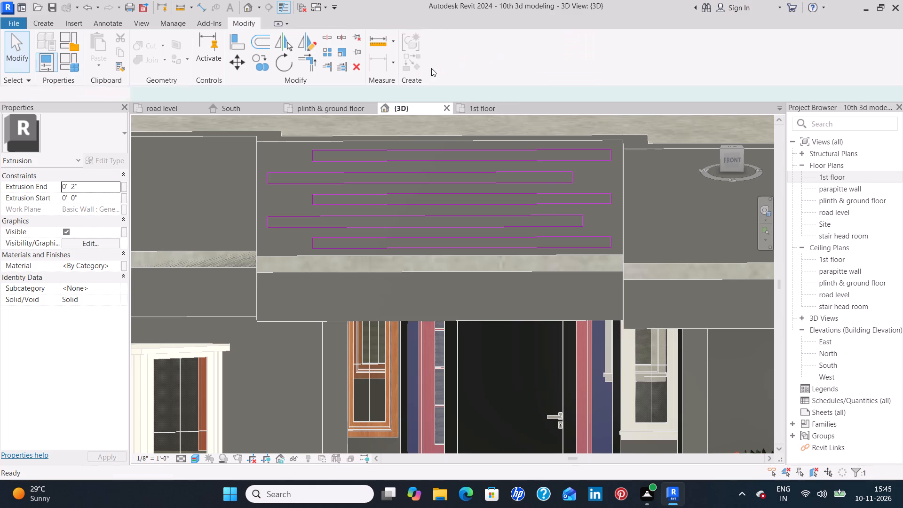
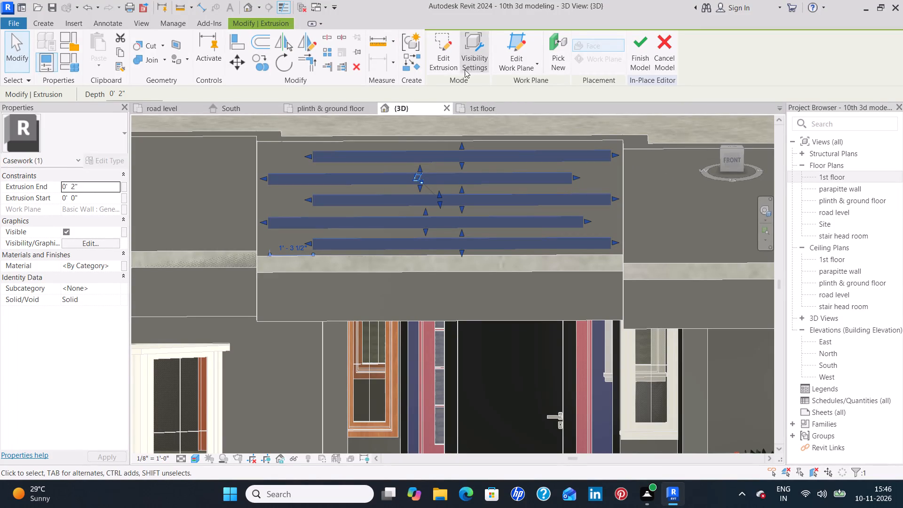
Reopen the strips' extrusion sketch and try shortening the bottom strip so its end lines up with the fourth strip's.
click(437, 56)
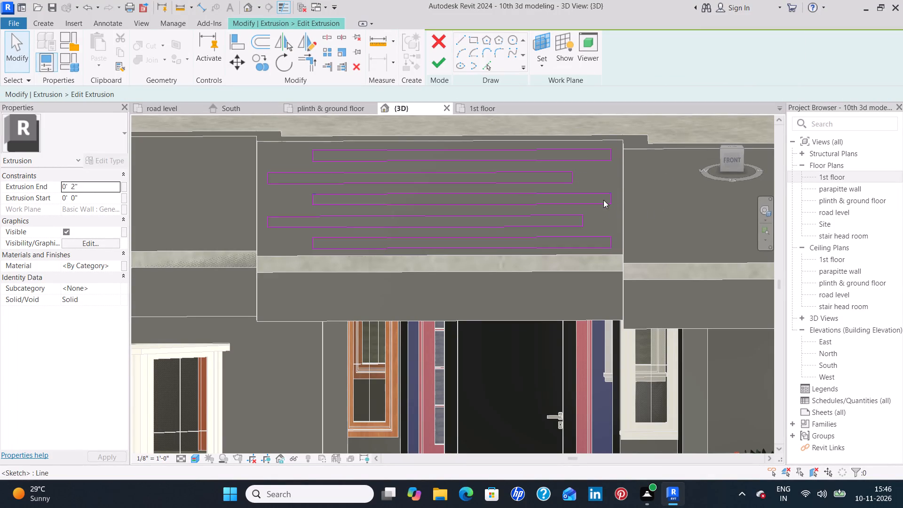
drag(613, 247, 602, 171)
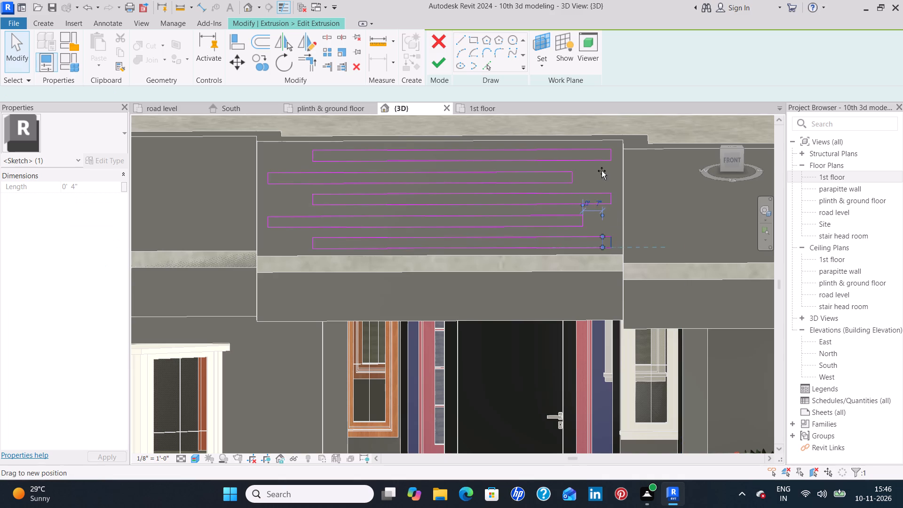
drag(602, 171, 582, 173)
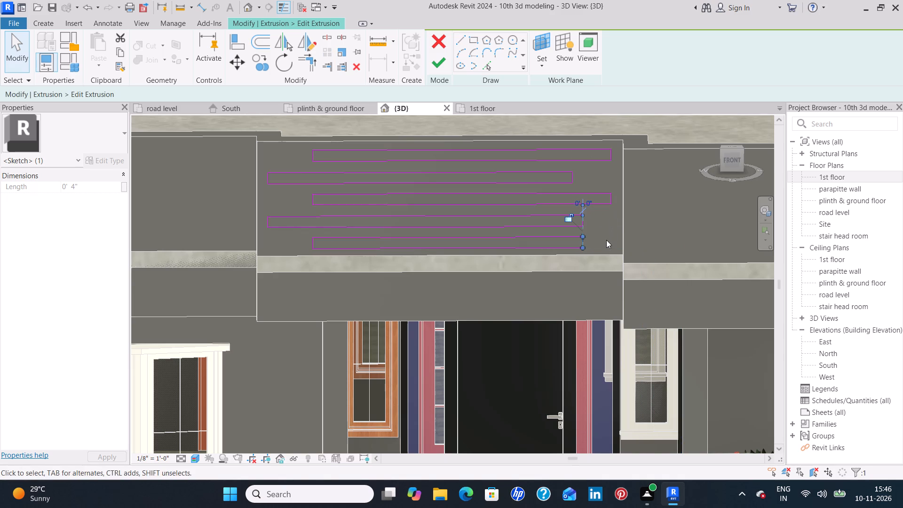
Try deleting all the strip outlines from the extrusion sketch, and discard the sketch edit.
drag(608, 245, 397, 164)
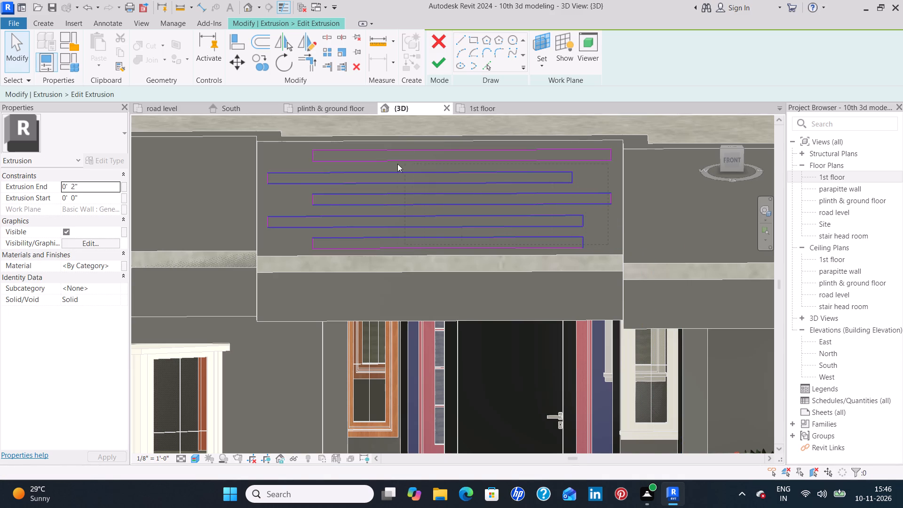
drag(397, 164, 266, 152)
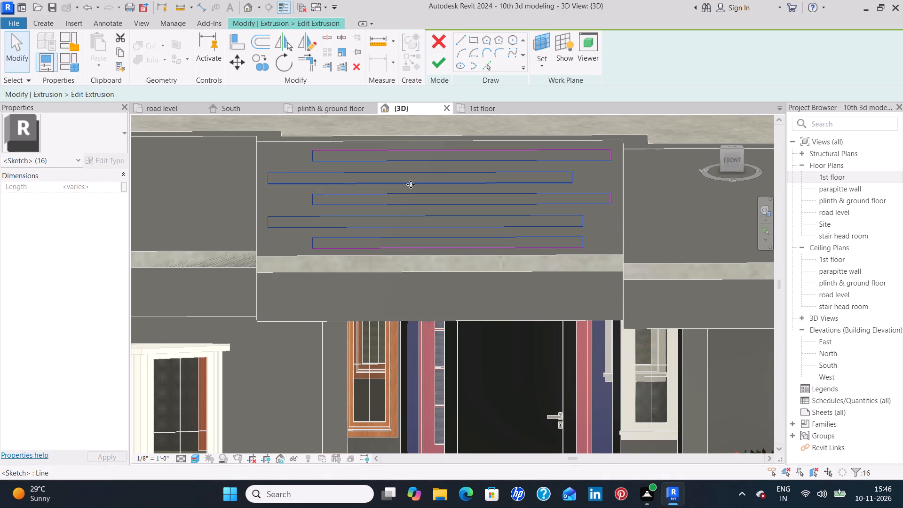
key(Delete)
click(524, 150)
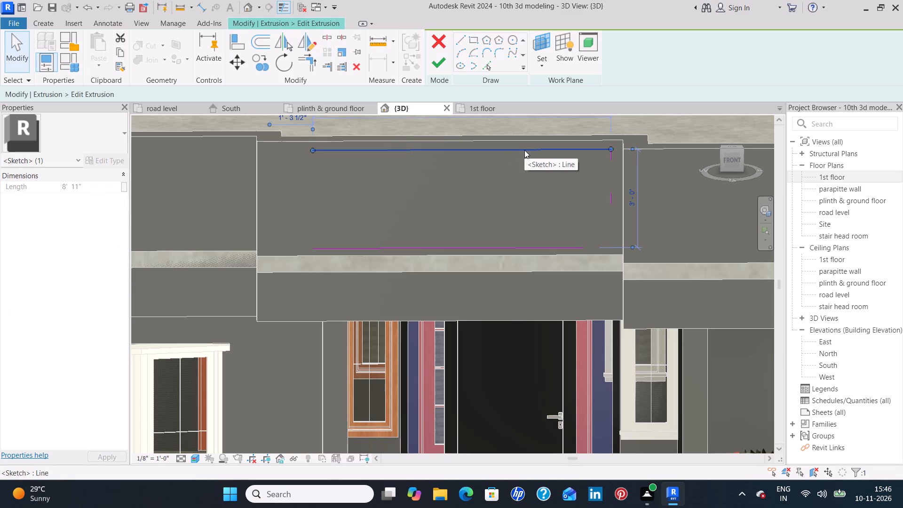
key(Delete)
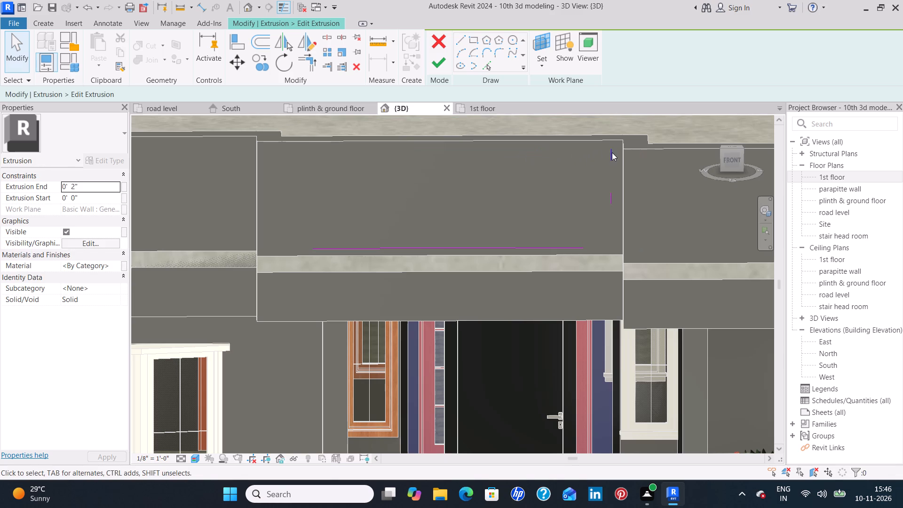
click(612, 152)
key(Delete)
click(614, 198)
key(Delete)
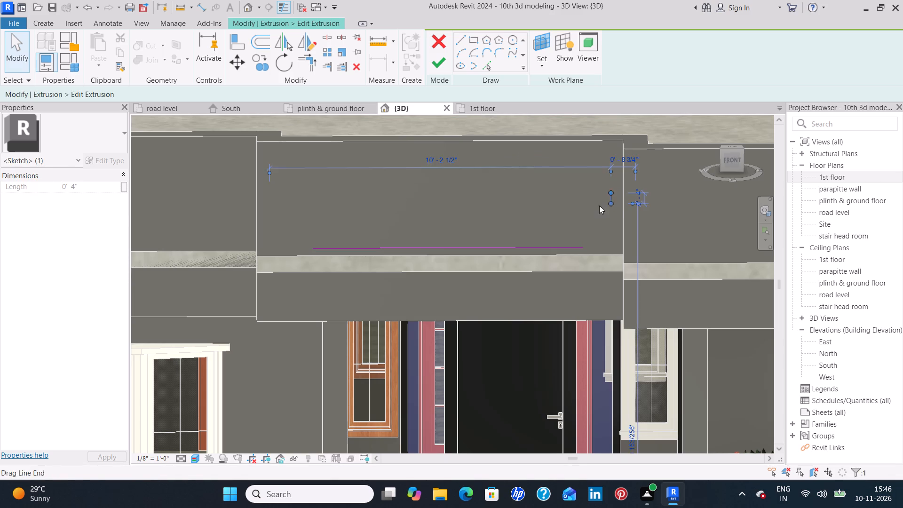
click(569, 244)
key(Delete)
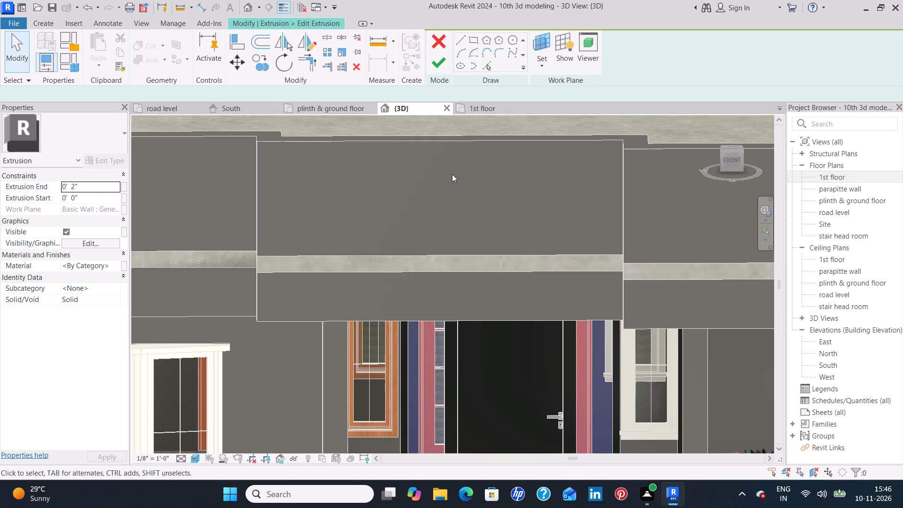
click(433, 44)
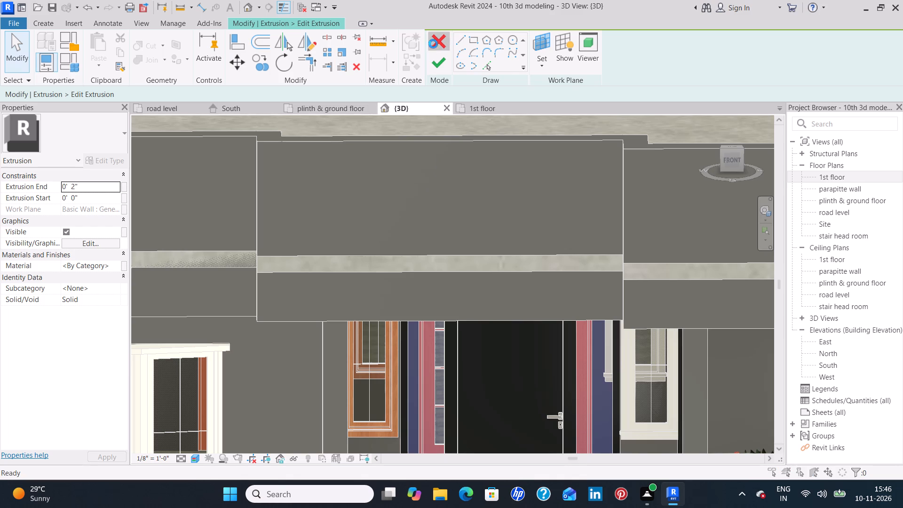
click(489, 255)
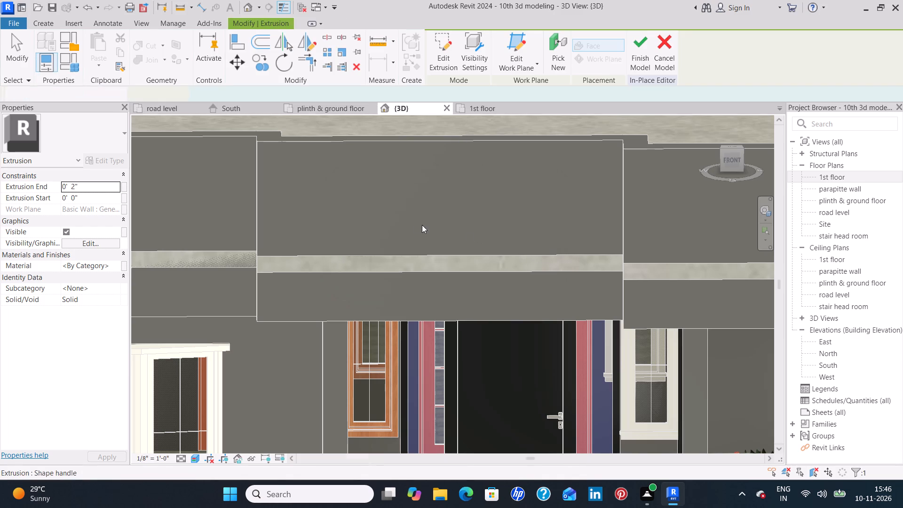
Cancel the in-place model edit of the parapet casework, discarding its changes.
click(665, 58)
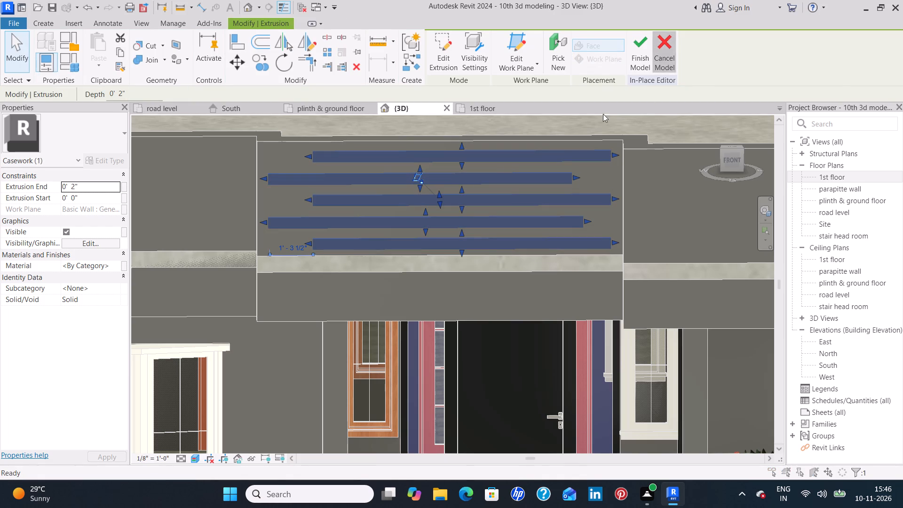
click(481, 260)
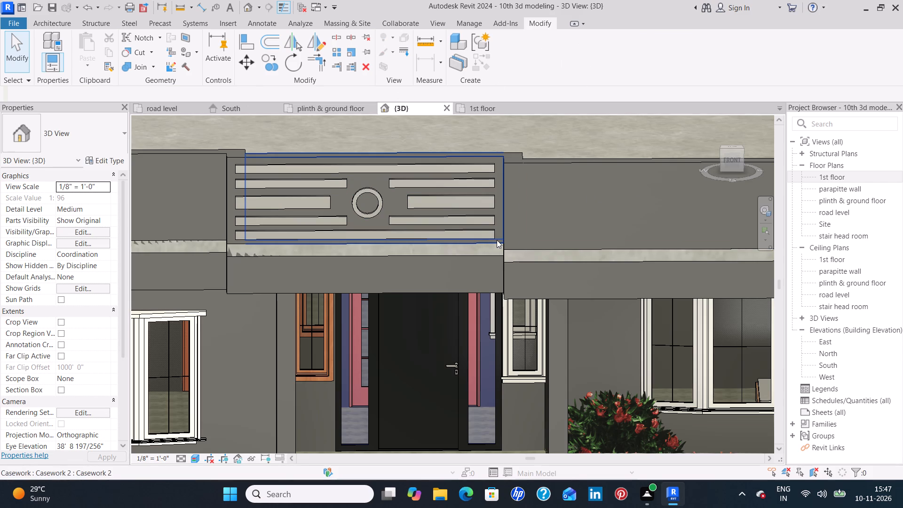
Delete the entire decorative in-place casework from the front parapet above the entrance door.
click(486, 230)
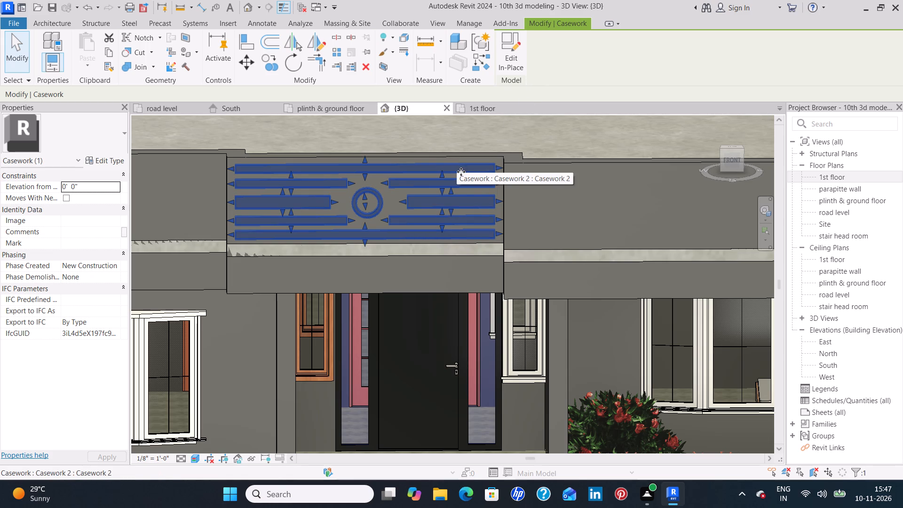
key(Delete)
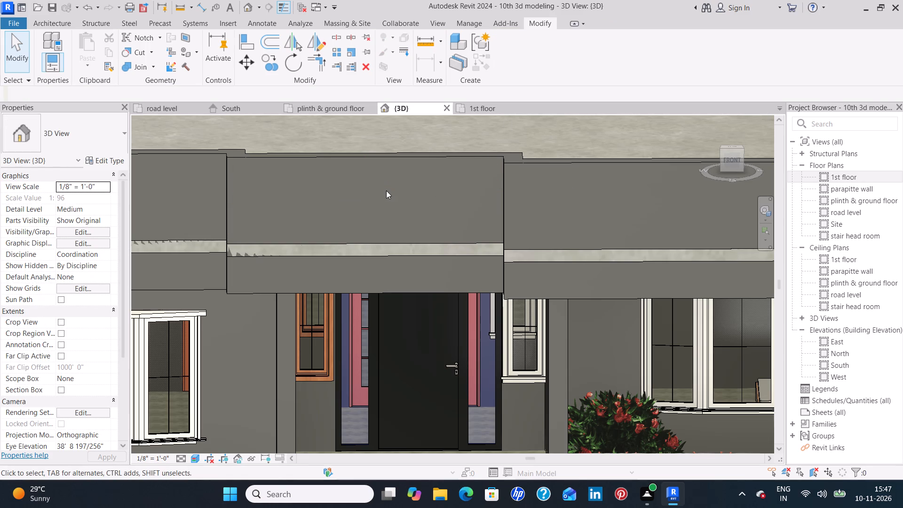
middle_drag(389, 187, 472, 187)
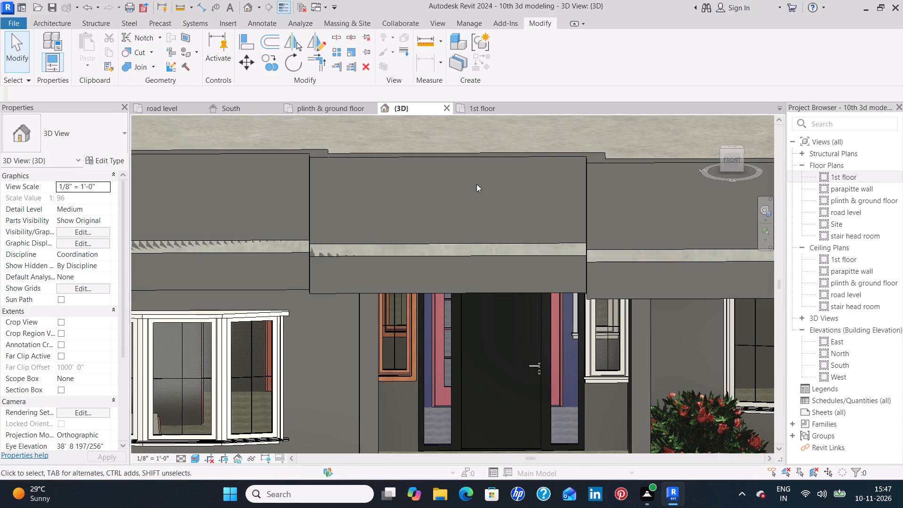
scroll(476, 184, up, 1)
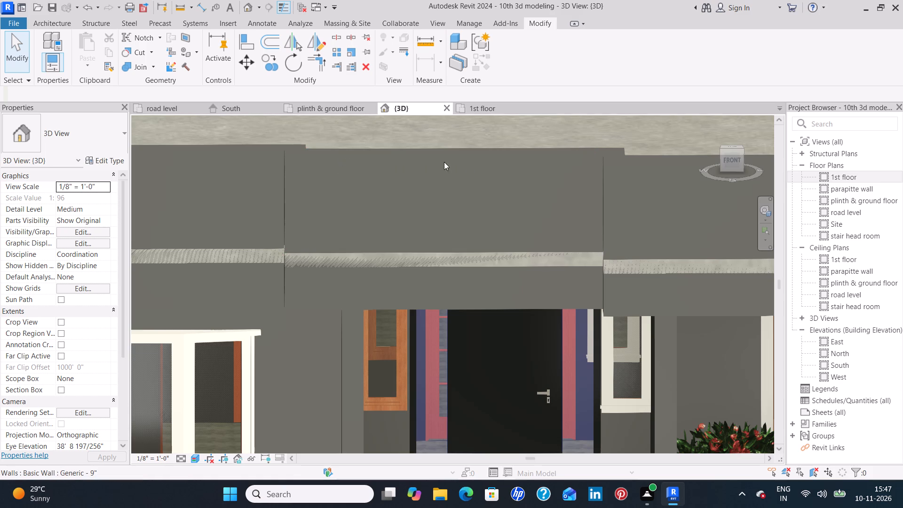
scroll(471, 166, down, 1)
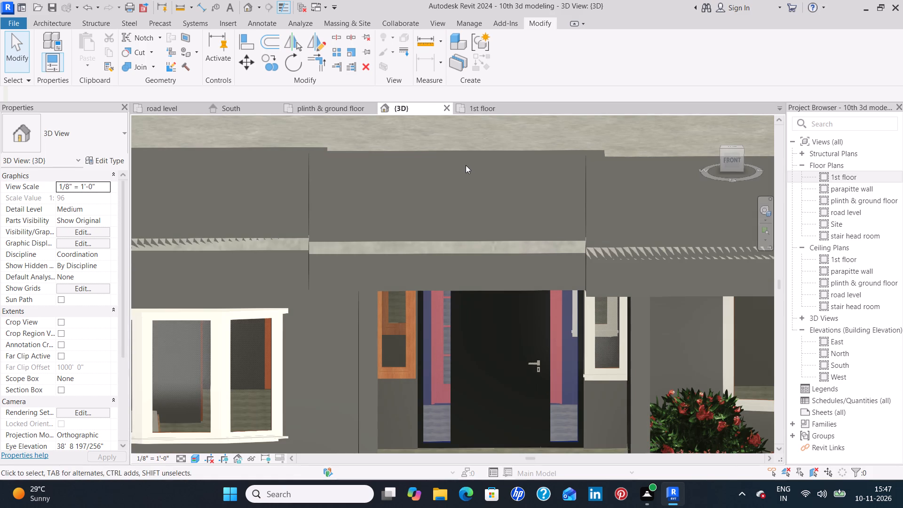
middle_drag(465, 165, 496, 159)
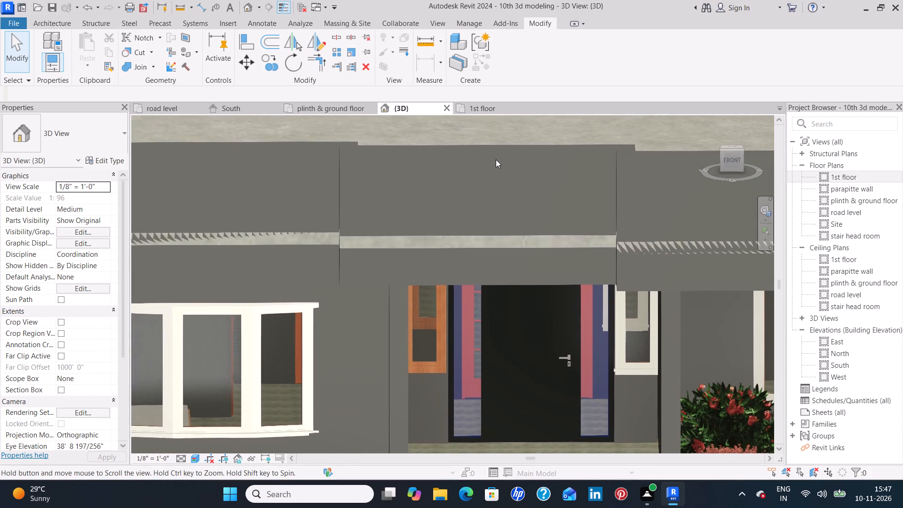
Start a new in-place component in the Casework category at the front bay window, keeping the default name.
scroll(496, 159, down, 1)
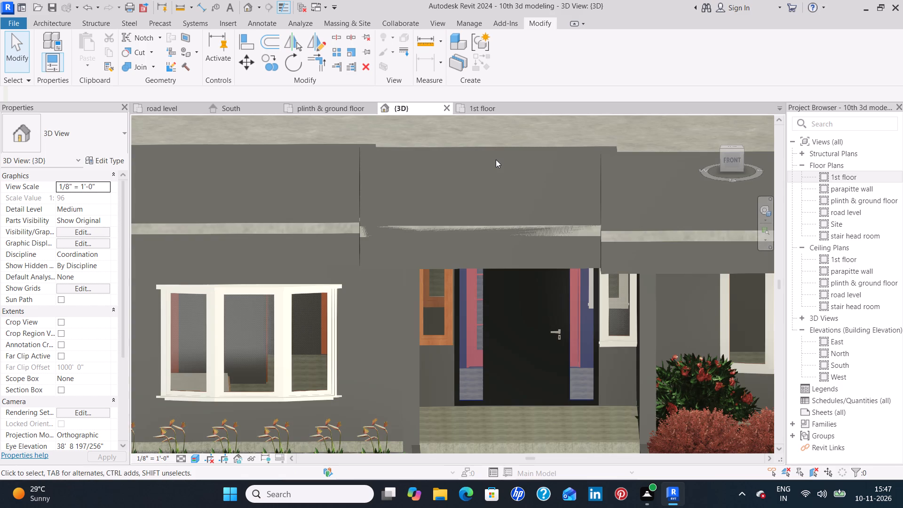
scroll(488, 162, down, 2)
middle_drag(314, 209, 496, 145)
scroll(557, 192, up, 2)
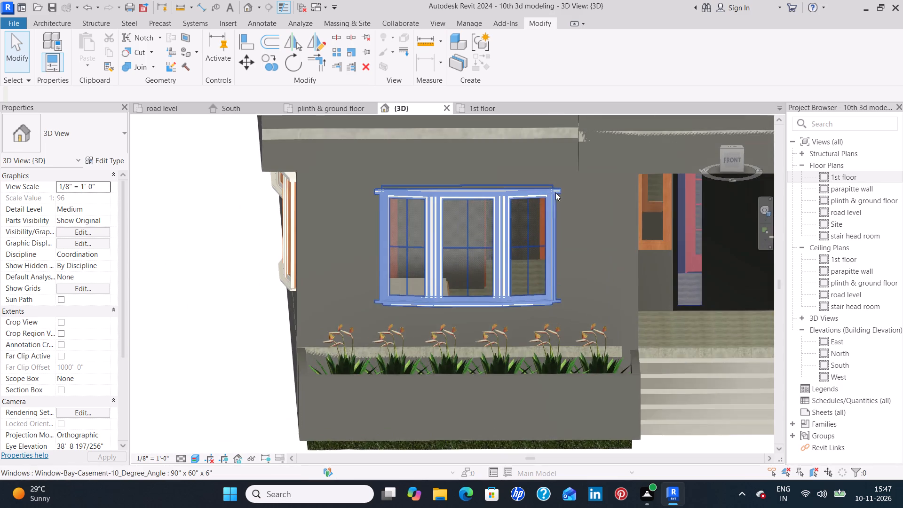
scroll(555, 192, up, 2)
middle_drag(554, 191, 554, 162)
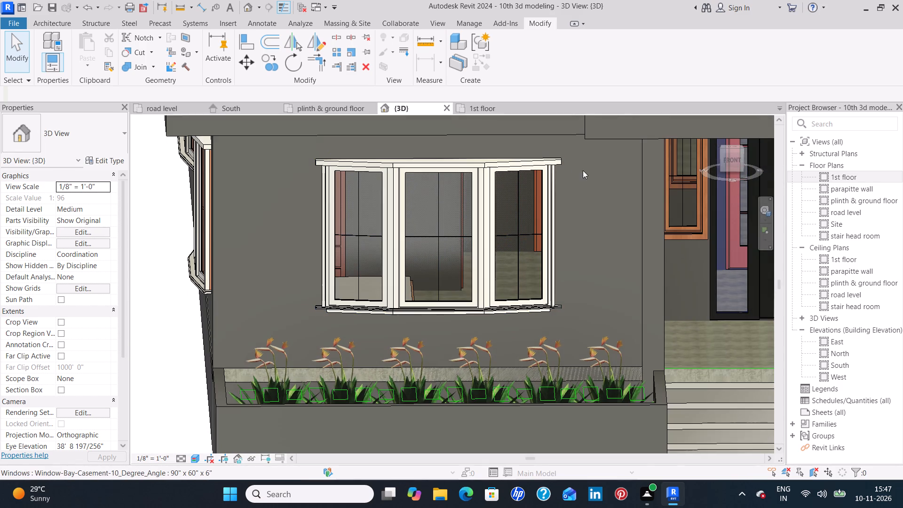
middle_drag(607, 226, 567, 221)
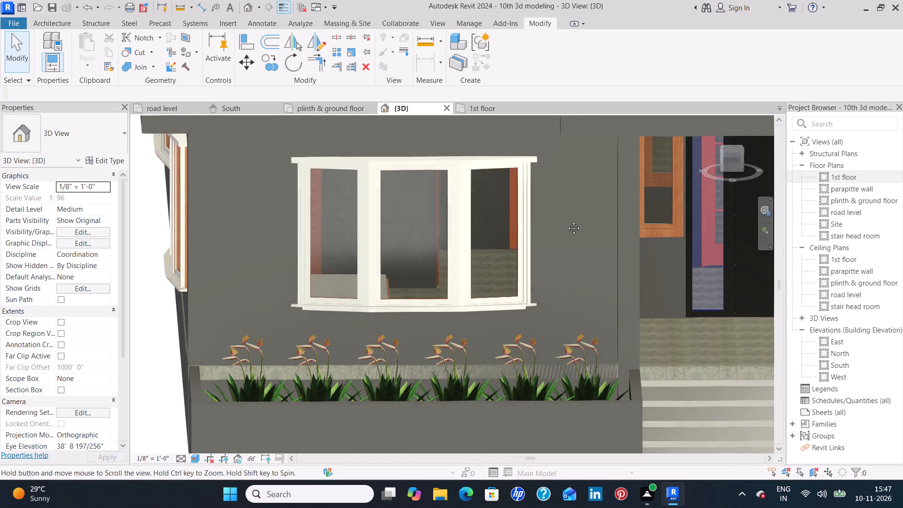
middle_drag(567, 221, 558, 219)
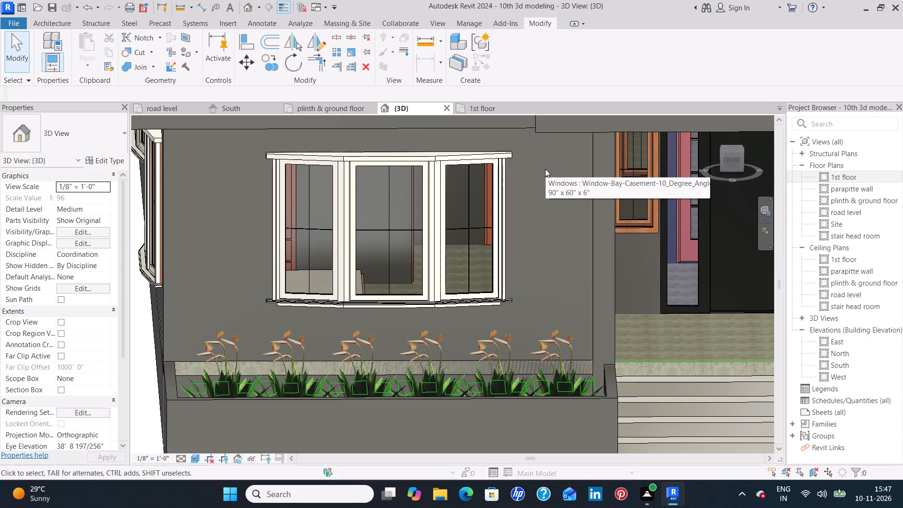
middle_drag(529, 180, 499, 196)
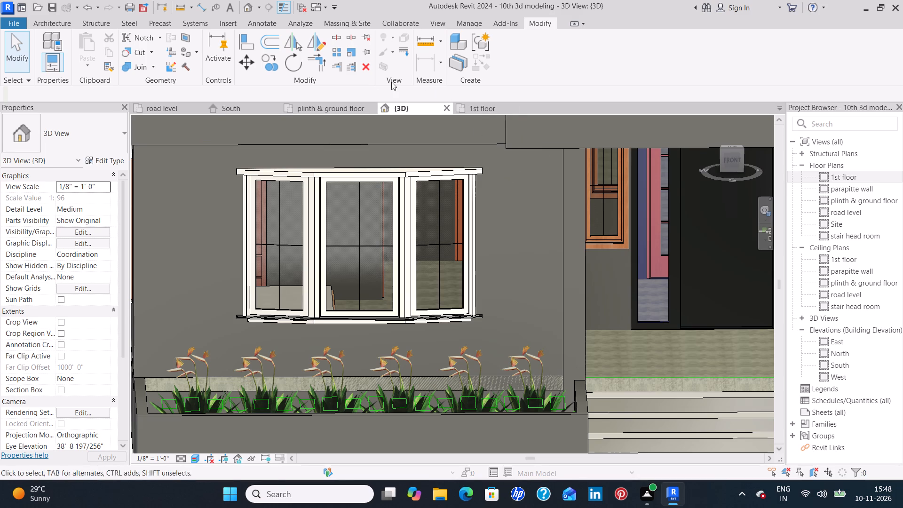
click(57, 17)
click(143, 61)
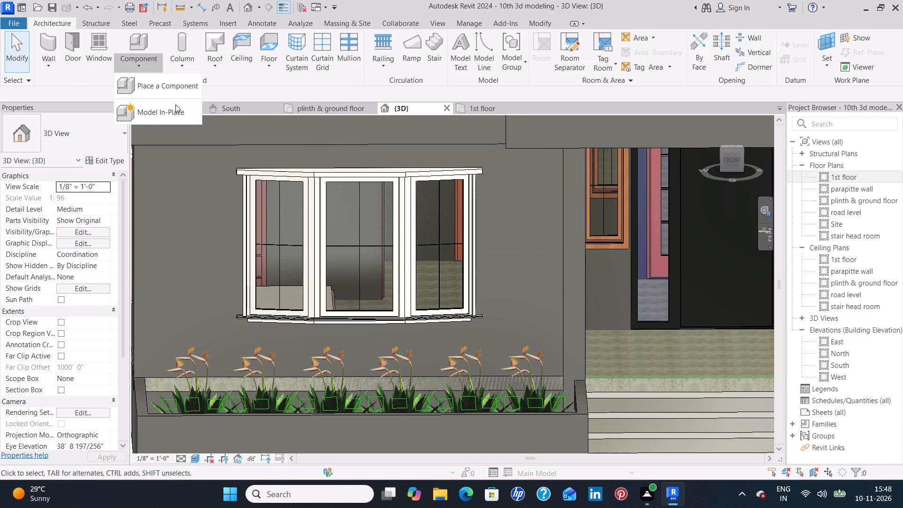
click(178, 111)
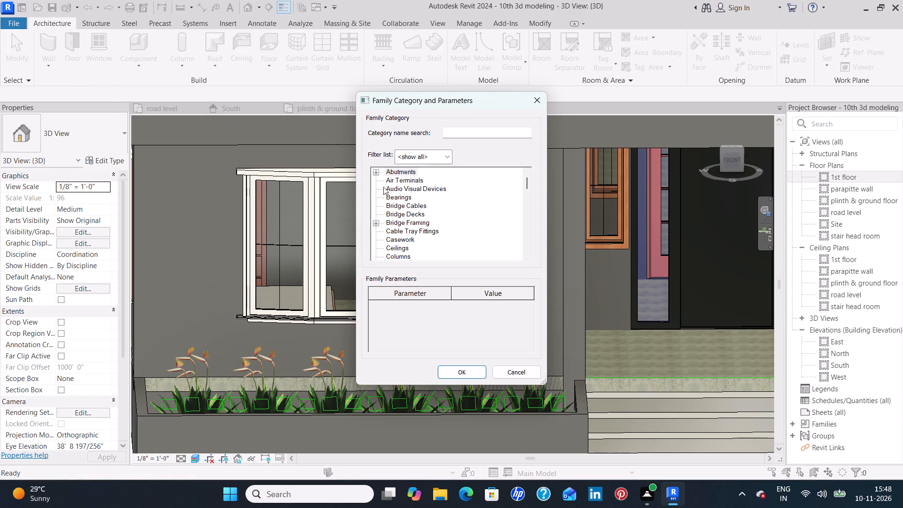
click(399, 238)
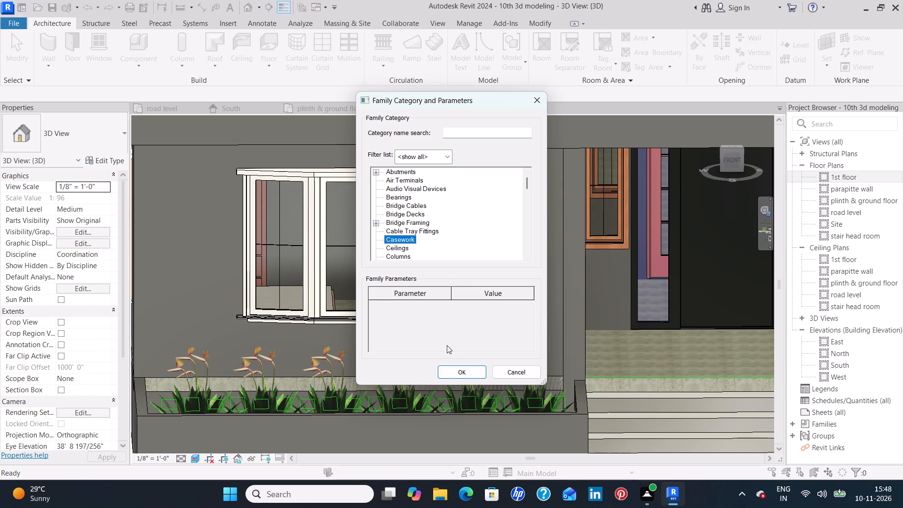
click(444, 367)
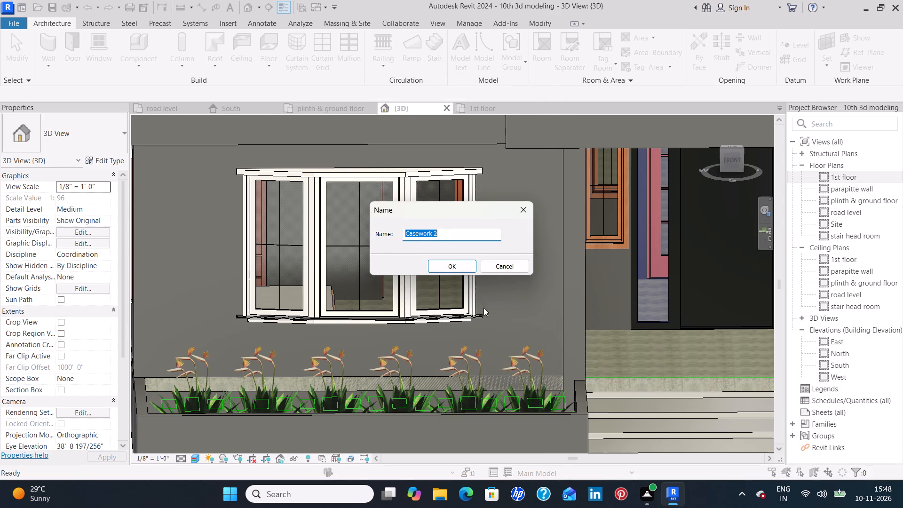
click(451, 268)
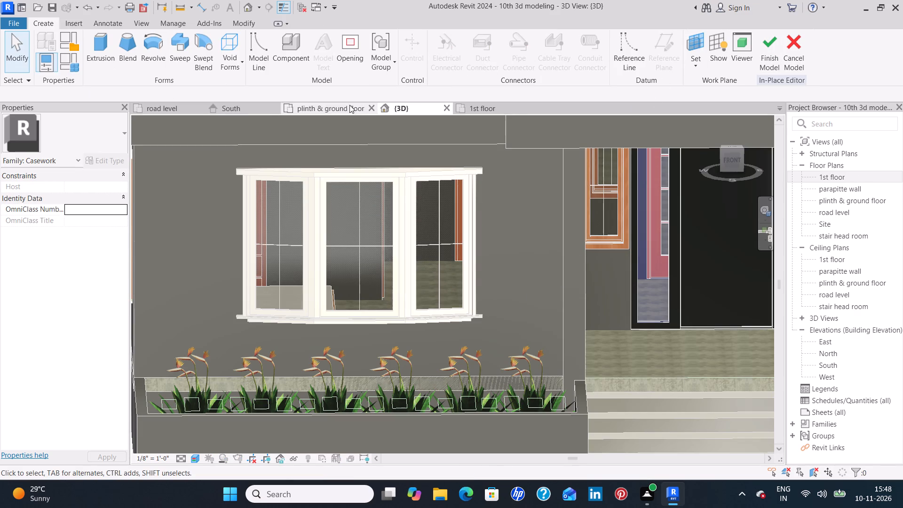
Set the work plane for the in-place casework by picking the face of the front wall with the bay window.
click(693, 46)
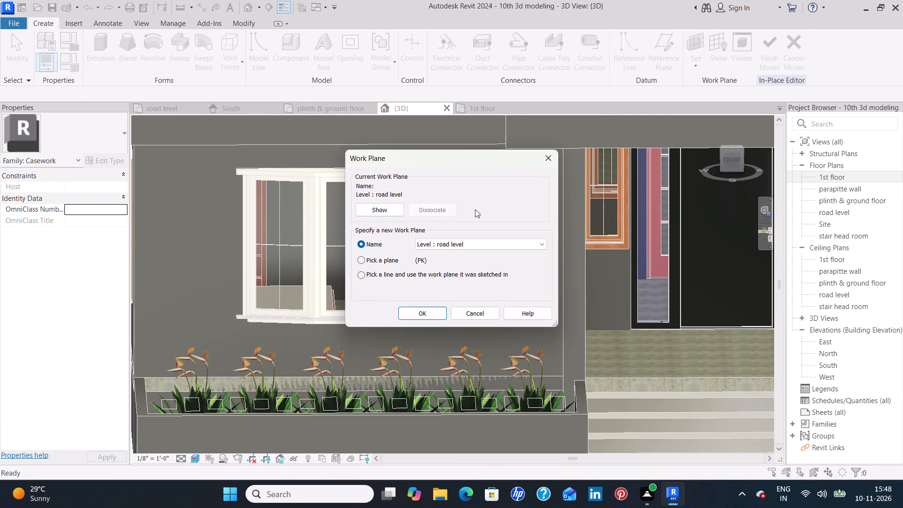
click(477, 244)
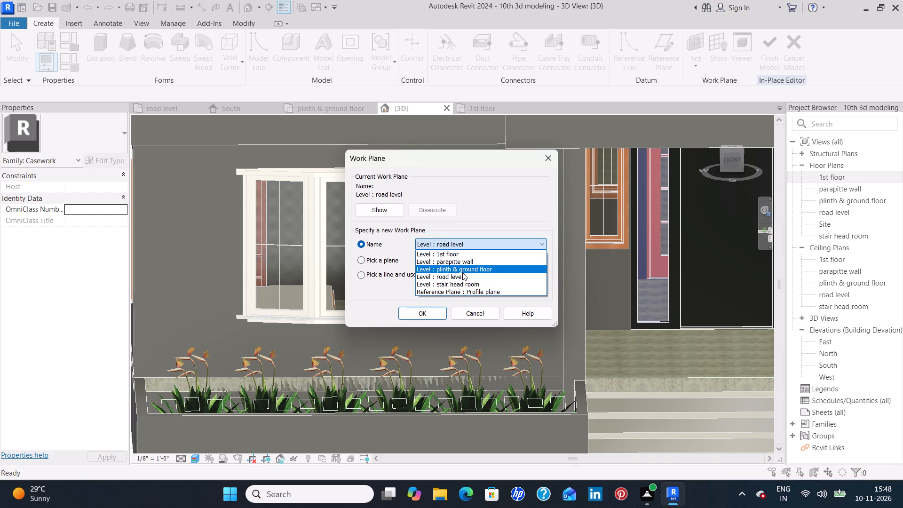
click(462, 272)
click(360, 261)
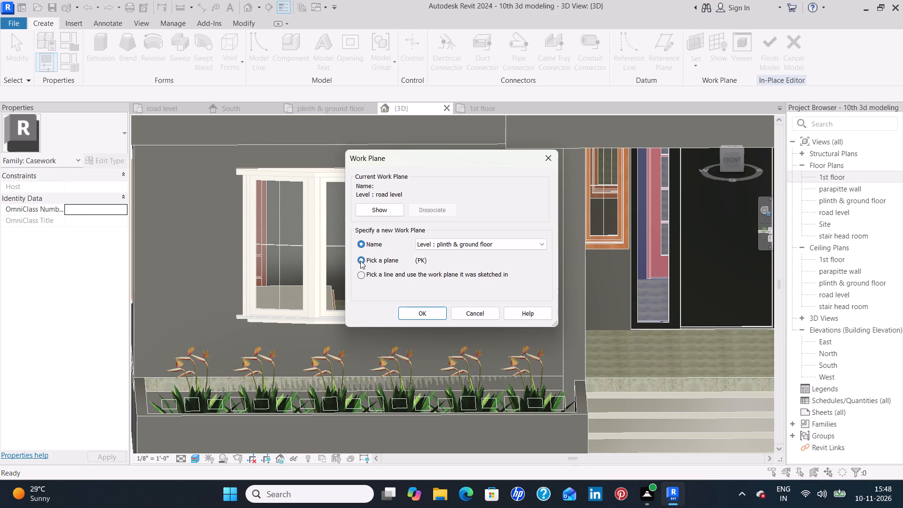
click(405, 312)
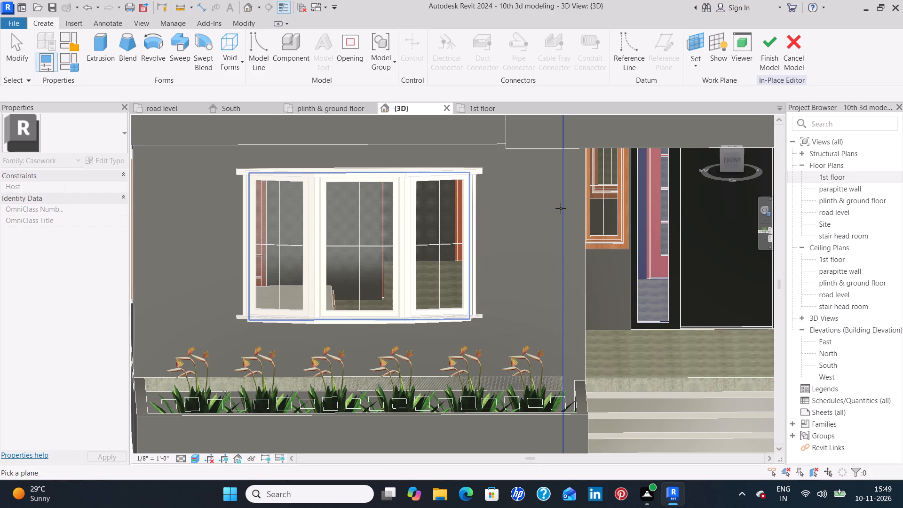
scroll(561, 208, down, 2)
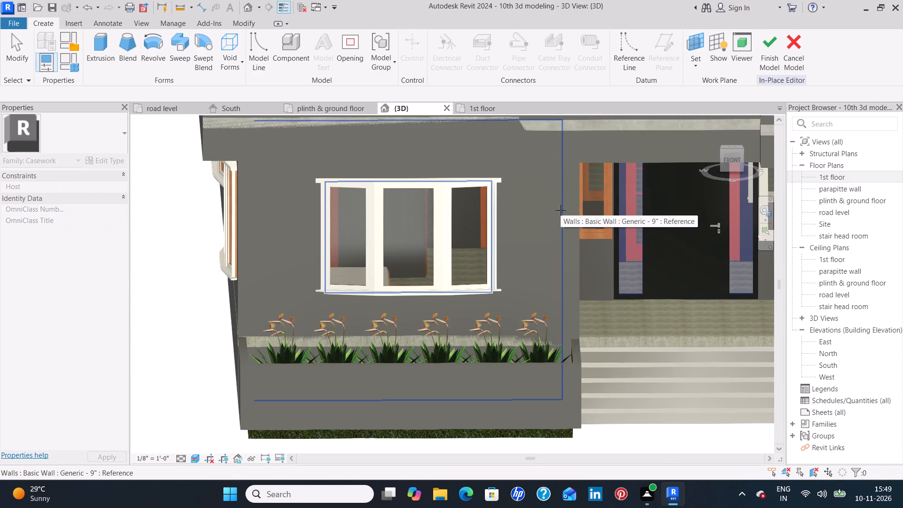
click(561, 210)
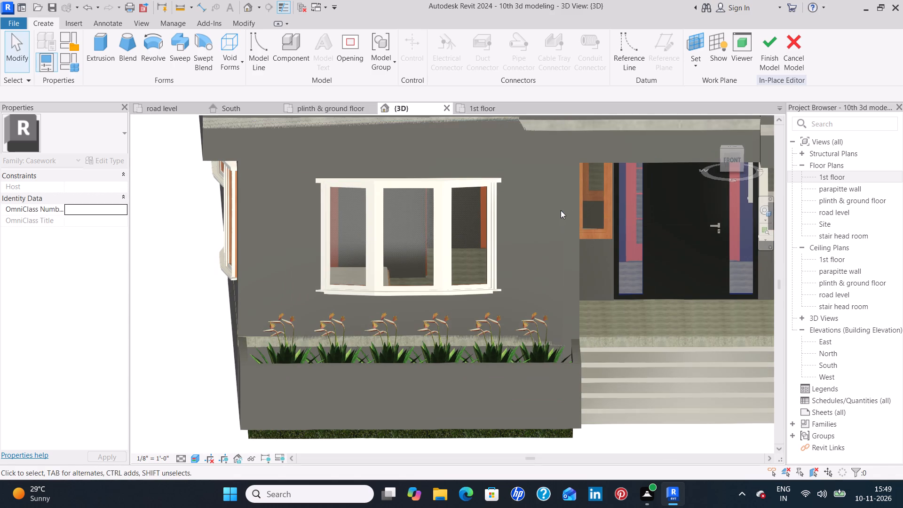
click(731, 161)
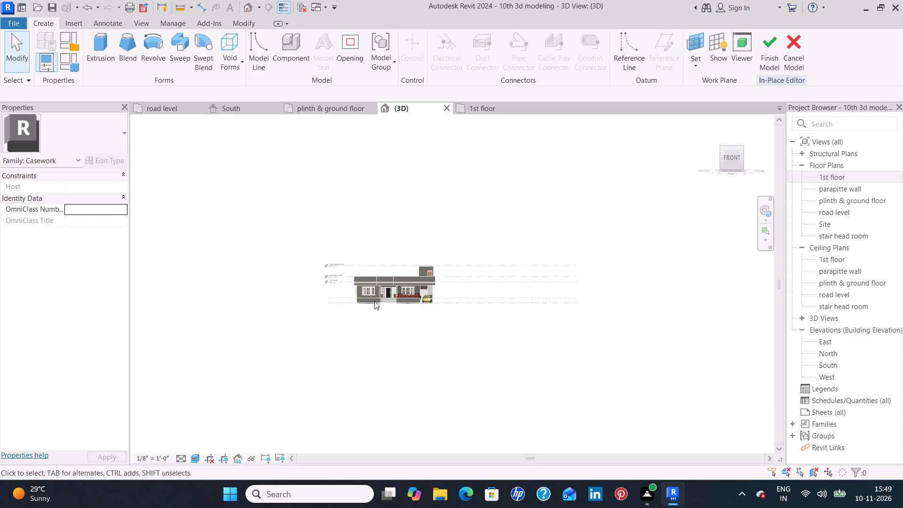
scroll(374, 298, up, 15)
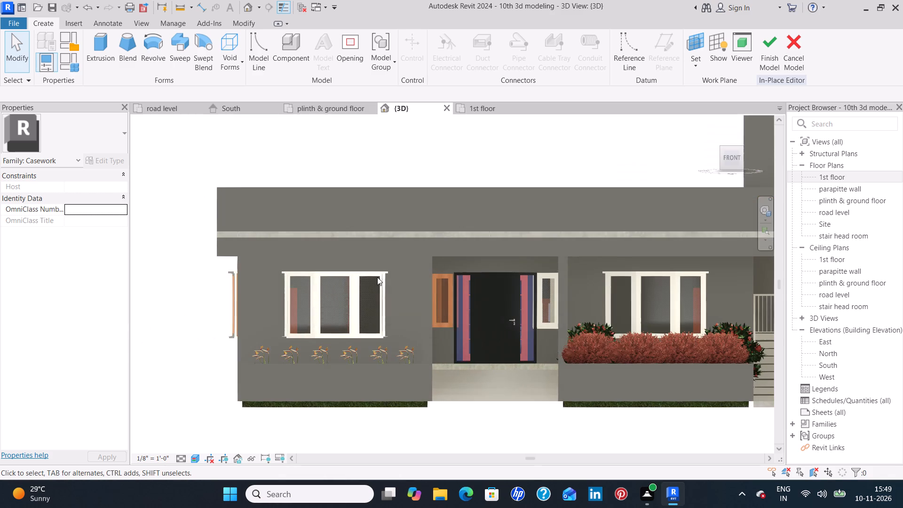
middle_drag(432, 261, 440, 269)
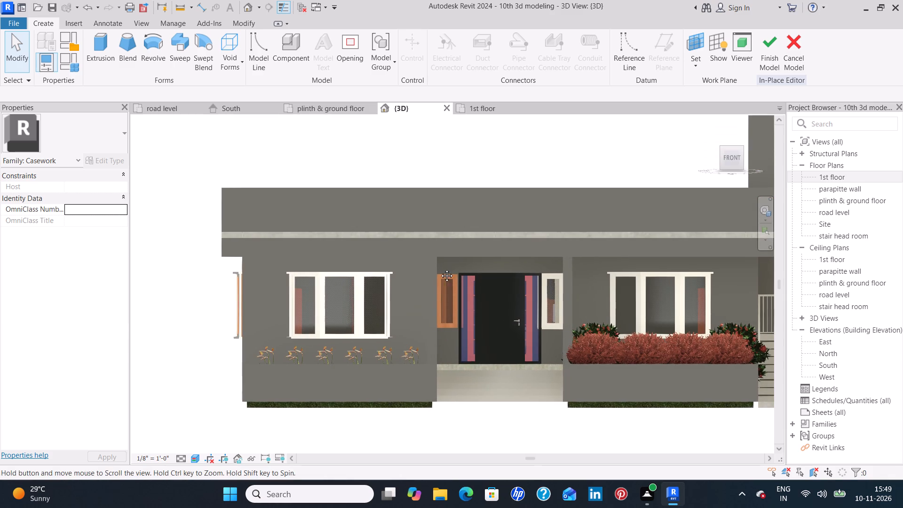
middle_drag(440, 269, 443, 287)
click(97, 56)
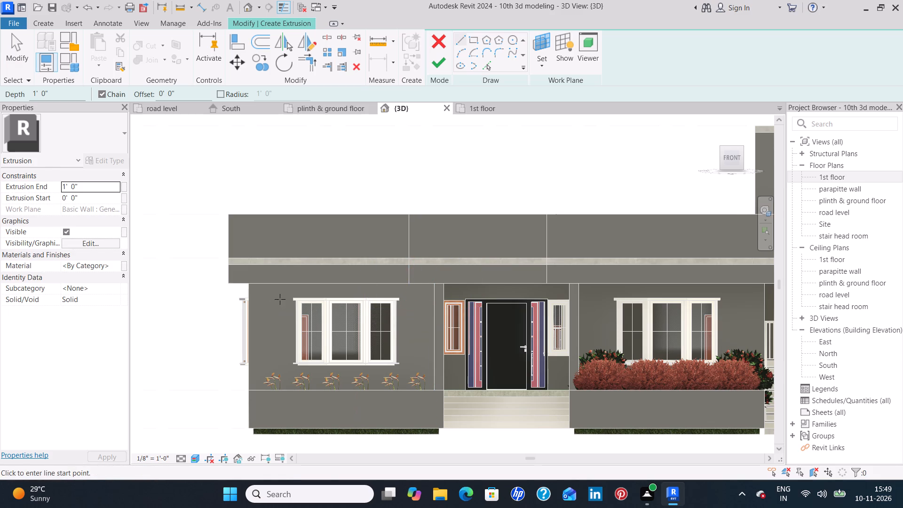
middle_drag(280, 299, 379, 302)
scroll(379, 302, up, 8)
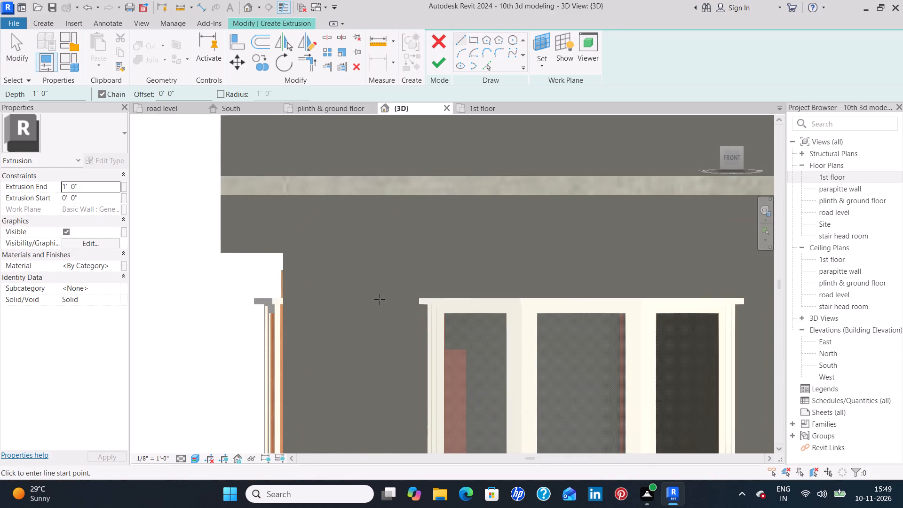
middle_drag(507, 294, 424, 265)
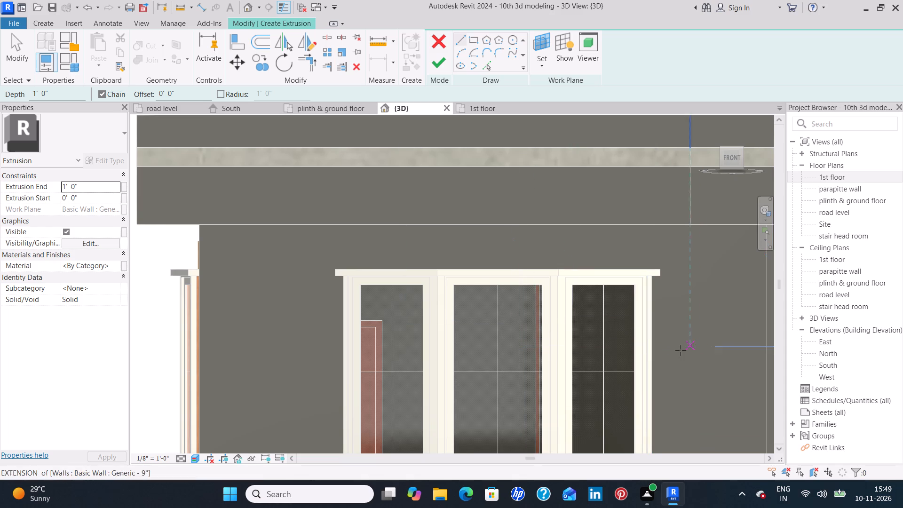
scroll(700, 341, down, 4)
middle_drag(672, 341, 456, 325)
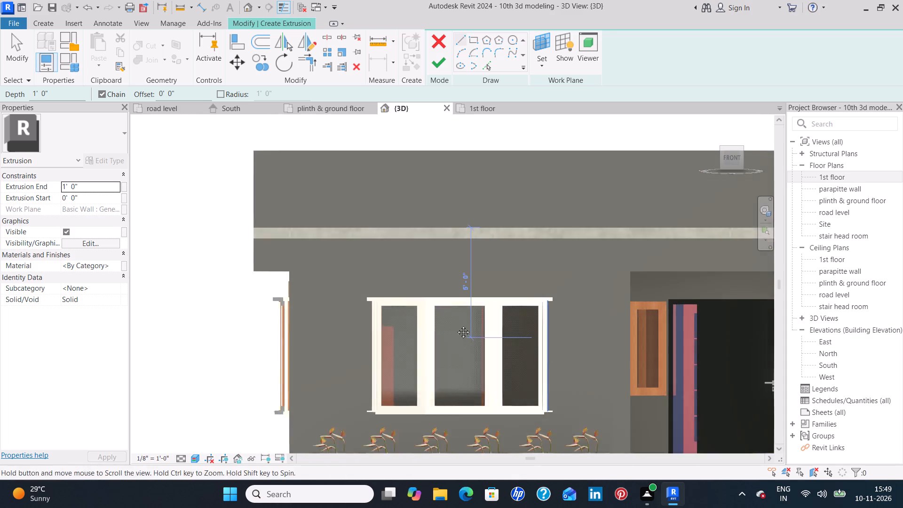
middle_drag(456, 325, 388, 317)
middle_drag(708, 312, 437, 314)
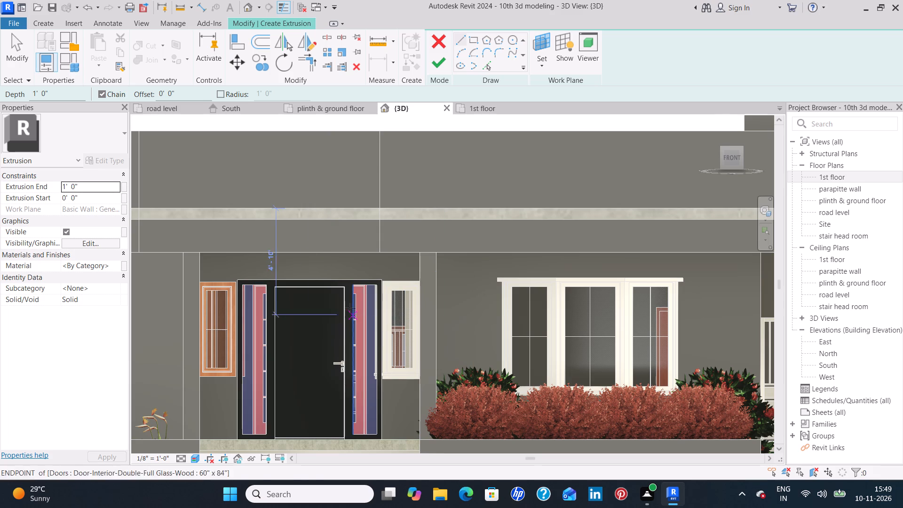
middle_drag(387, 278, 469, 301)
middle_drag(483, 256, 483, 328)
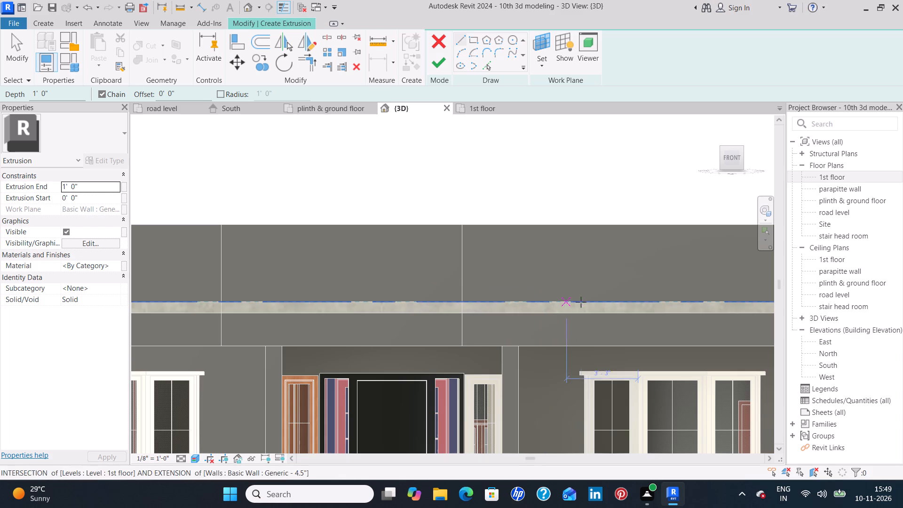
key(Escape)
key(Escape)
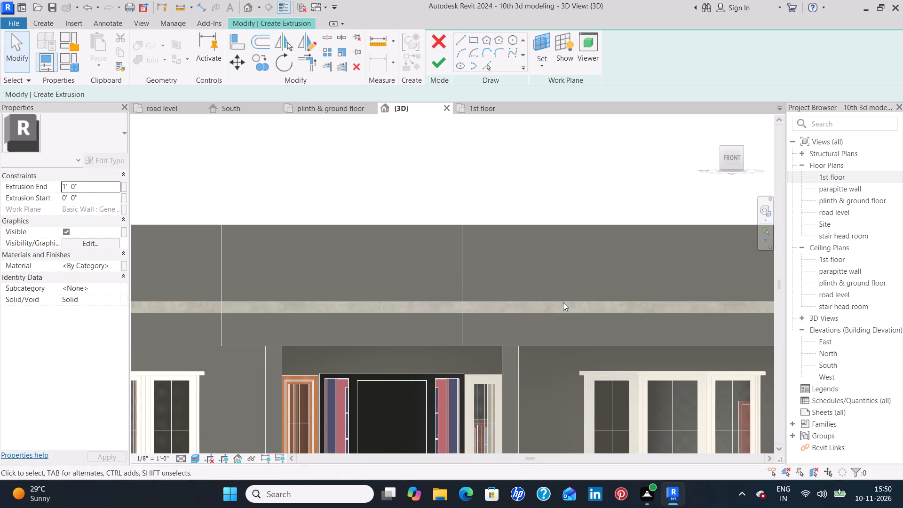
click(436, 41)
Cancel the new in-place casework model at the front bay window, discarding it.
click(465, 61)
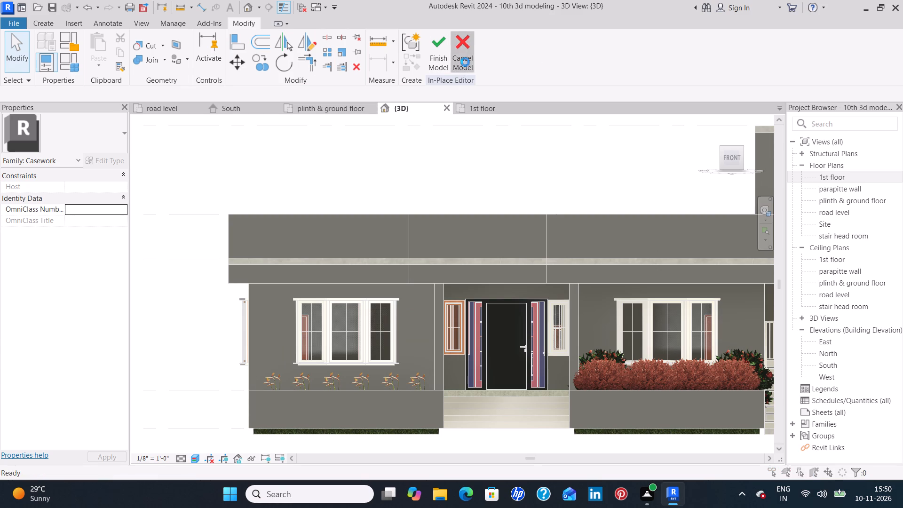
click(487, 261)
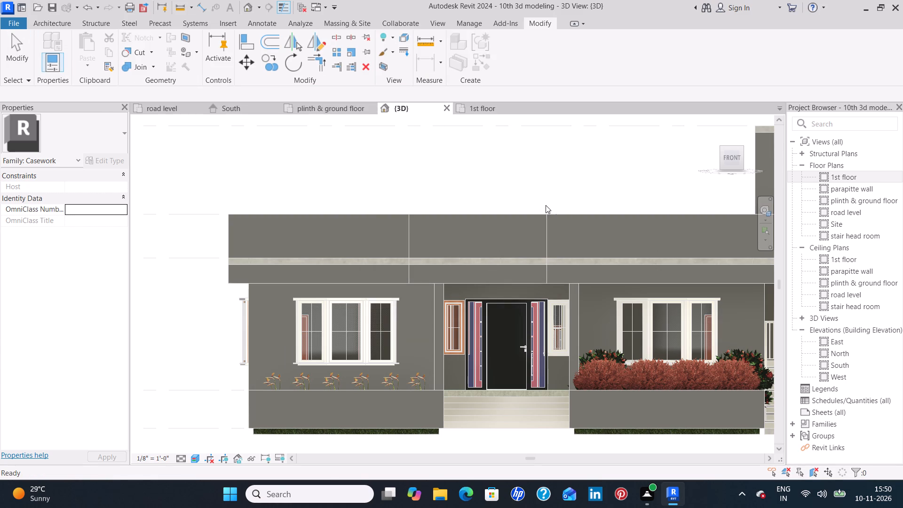
On the plinth & ground floor plan, place a perspective camera in the entrance foyer, aimed through the double door into the living area.
scroll(521, 262, down, 2)
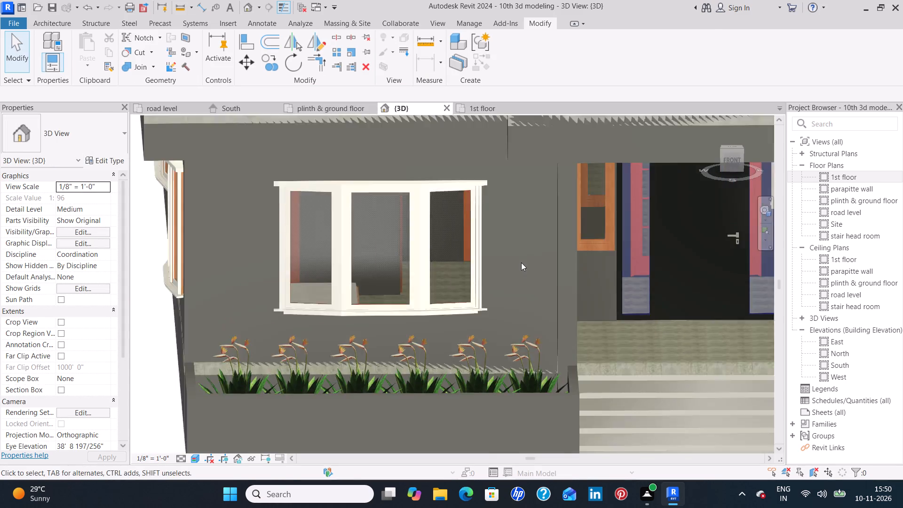
scroll(521, 262, down, 1)
middle_drag(604, 268, 520, 306)
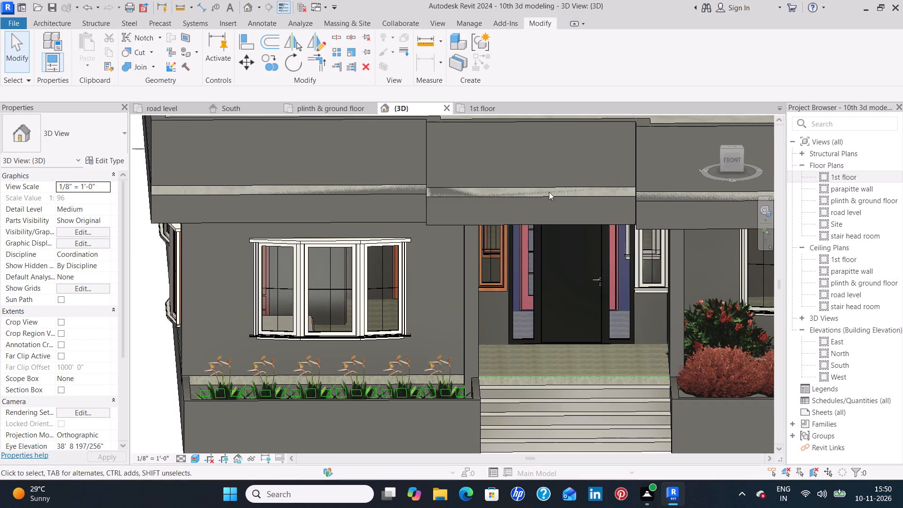
click(333, 113)
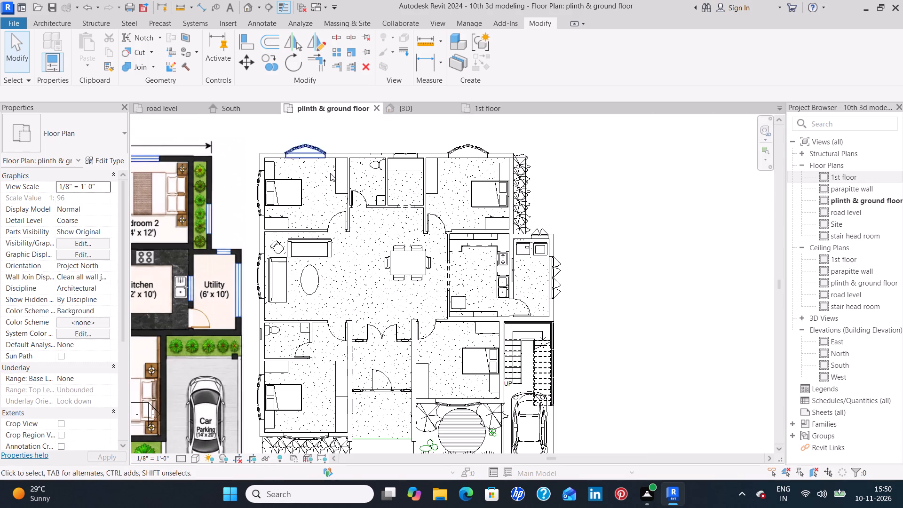
middle_drag(440, 358, 472, 302)
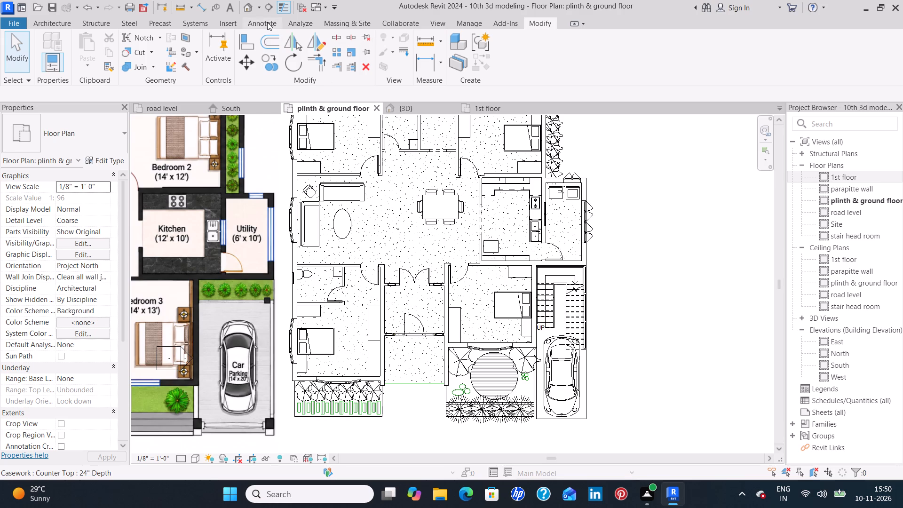
click(444, 26)
click(362, 60)
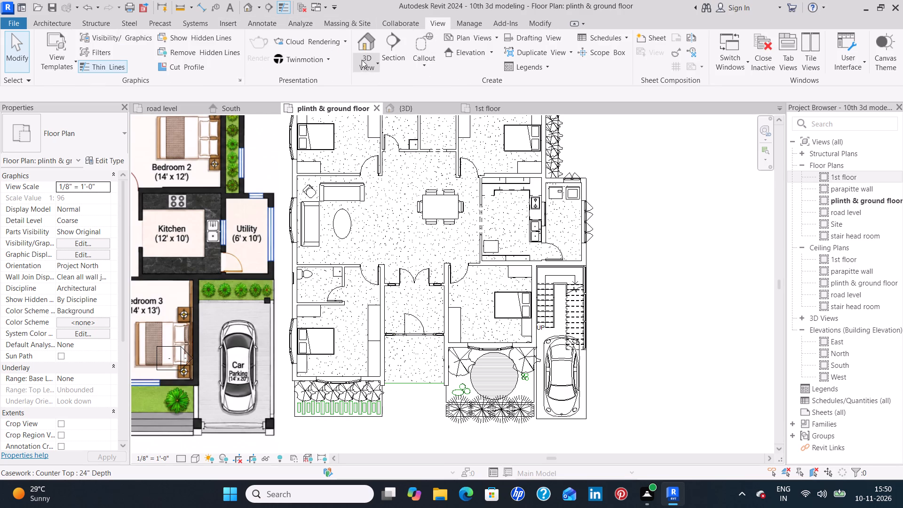
click(380, 108)
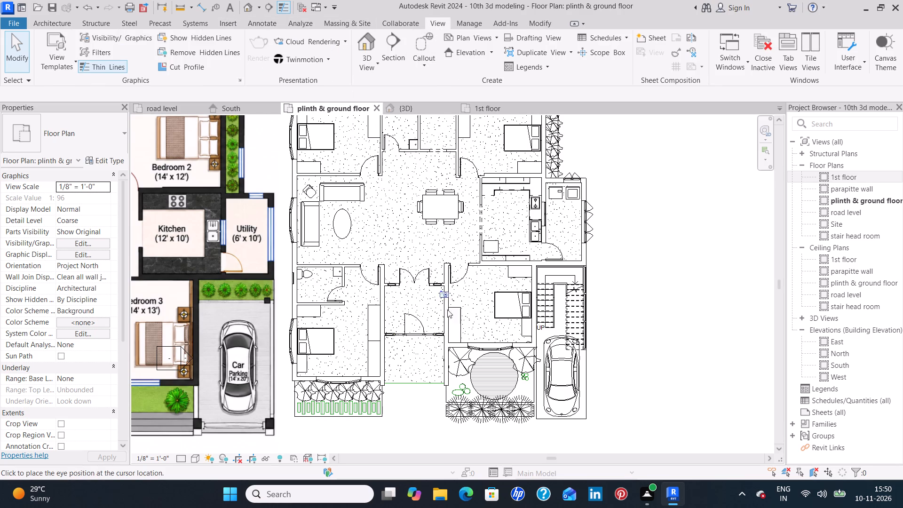
click(432, 328)
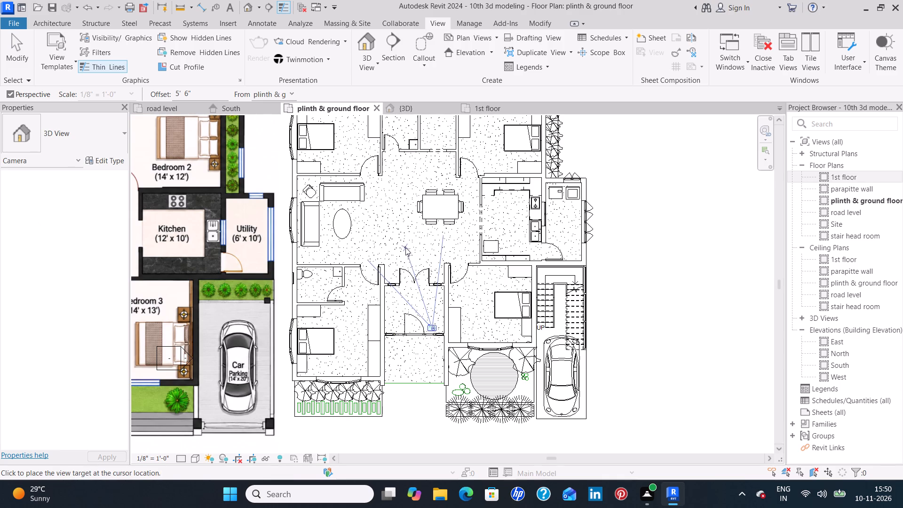
click(402, 246)
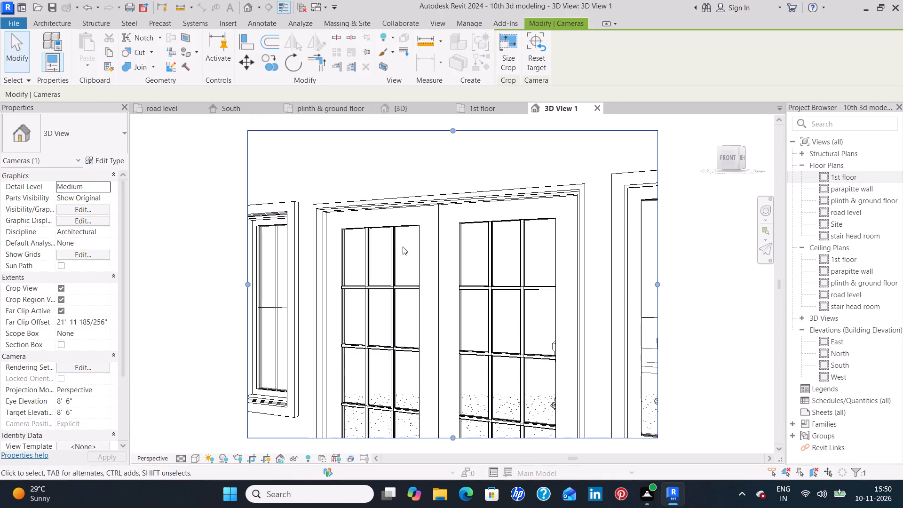
Enlarge the camera view's crop region downward and to both sides to frame the full double door and both flanking windows.
scroll(419, 262, down, 7)
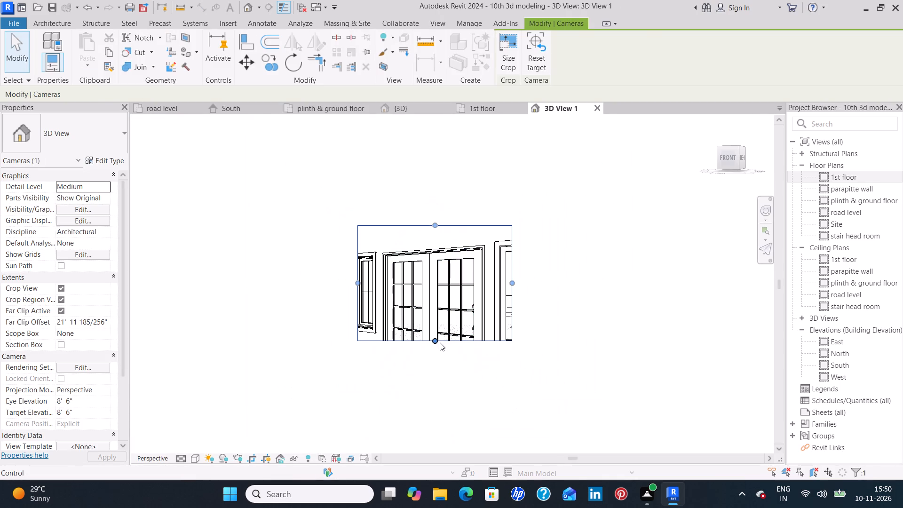
drag(432, 341, 432, 412)
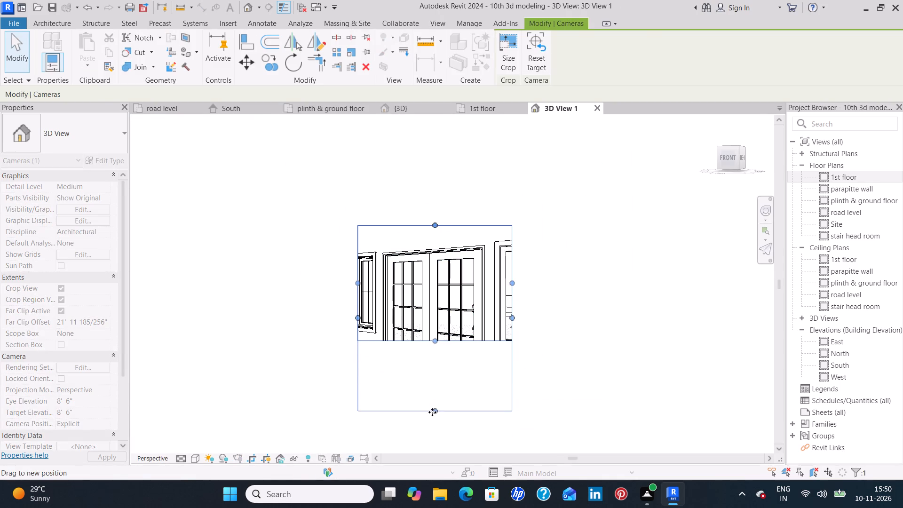
drag(432, 412, 432, 413)
middle_drag(447, 348, 448, 309)
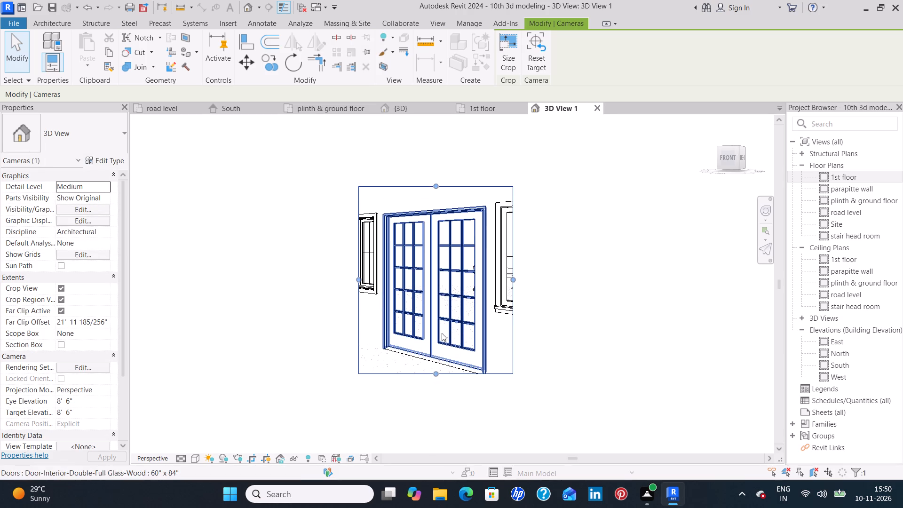
drag(435, 374, 436, 376)
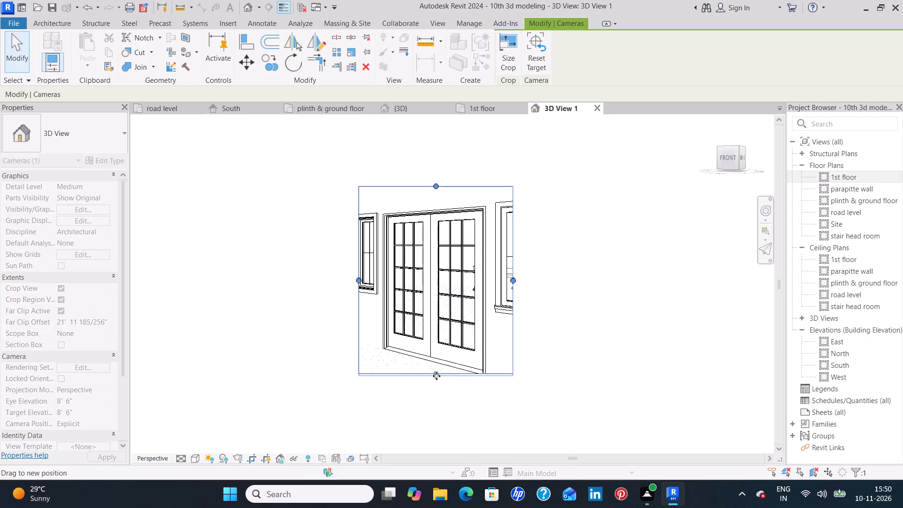
drag(436, 376, 438, 386)
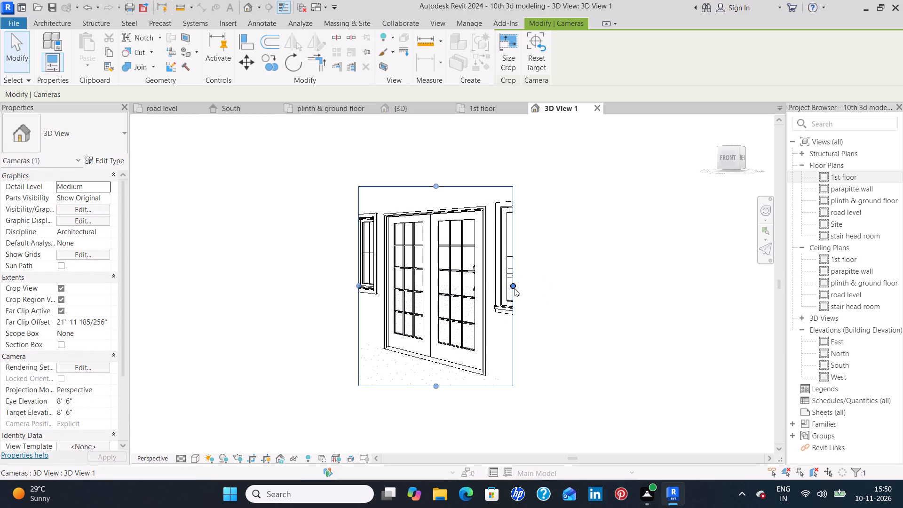
drag(512, 287, 560, 294)
click(560, 294)
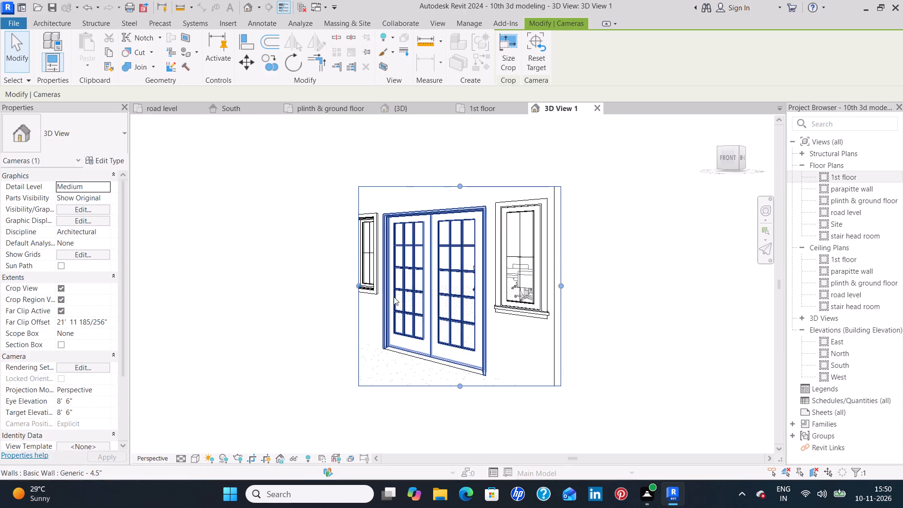
drag(358, 285, 336, 280)
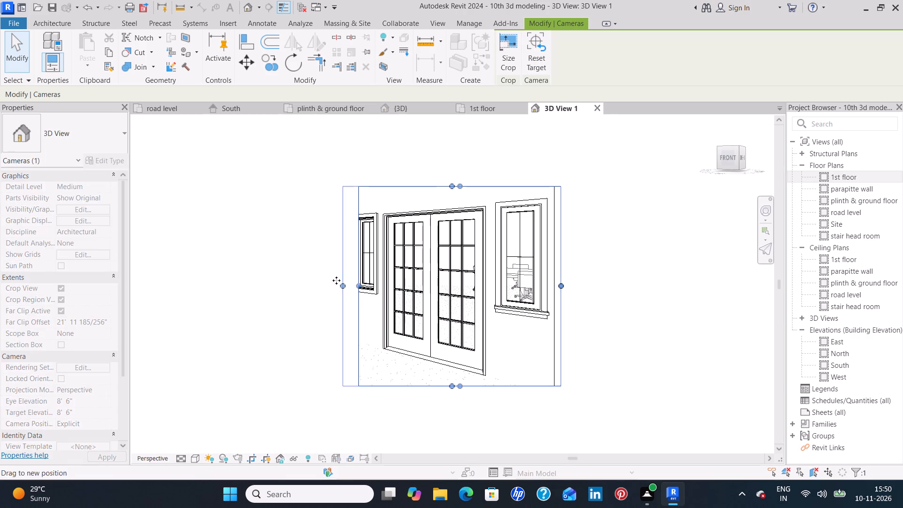
drag(336, 280, 329, 277)
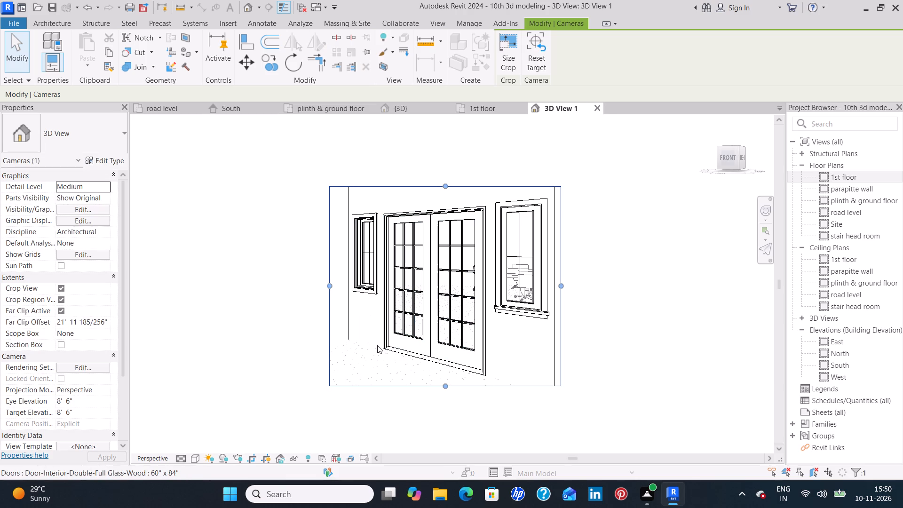
Change the visual style of the new perspective camera view.
click(193, 459)
click(205, 449)
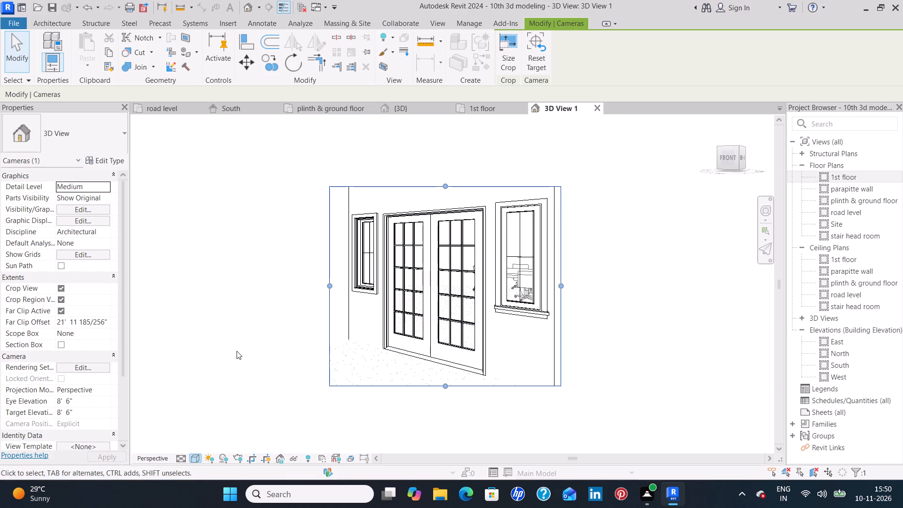
Examine the foyer camera view of the double door and flanking windows up close and as a whole, and close it.
scroll(452, 357, up, 5)
scroll(451, 356, down, 1)
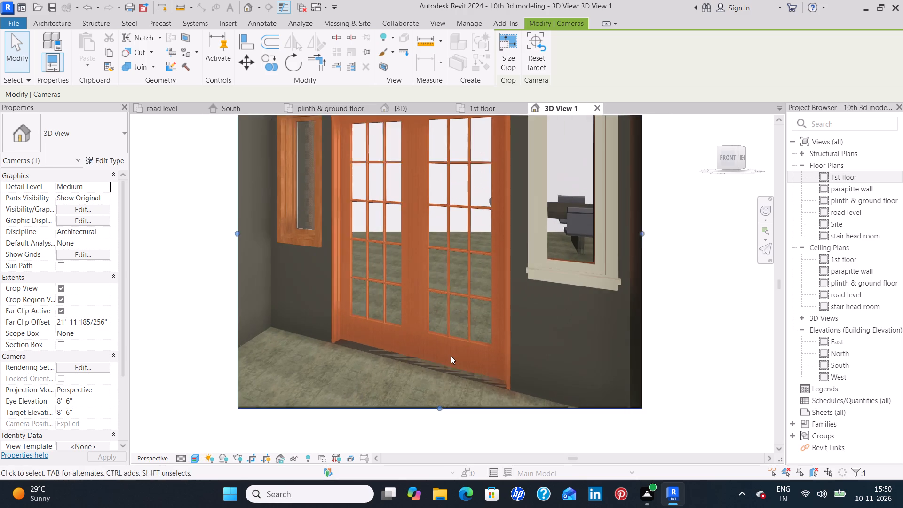
scroll(451, 356, down, 2)
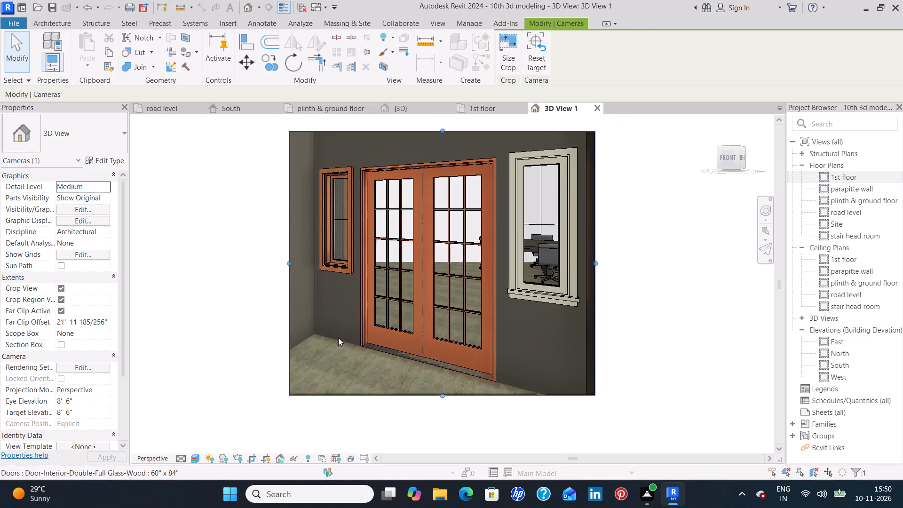
click(596, 109)
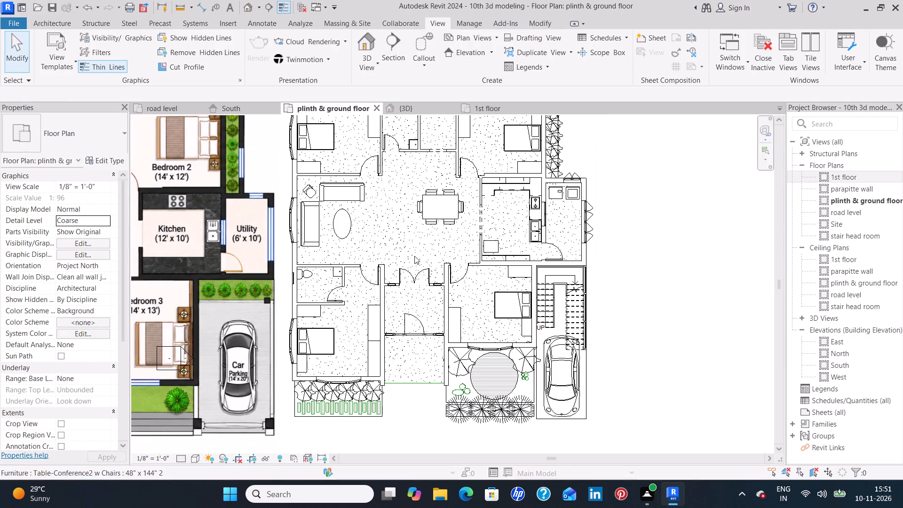
On the plinth & ground floor plan, place a perspective camera between the sofas and dining table, aimed diagonally across the coffee table.
middle_drag(408, 255, 404, 281)
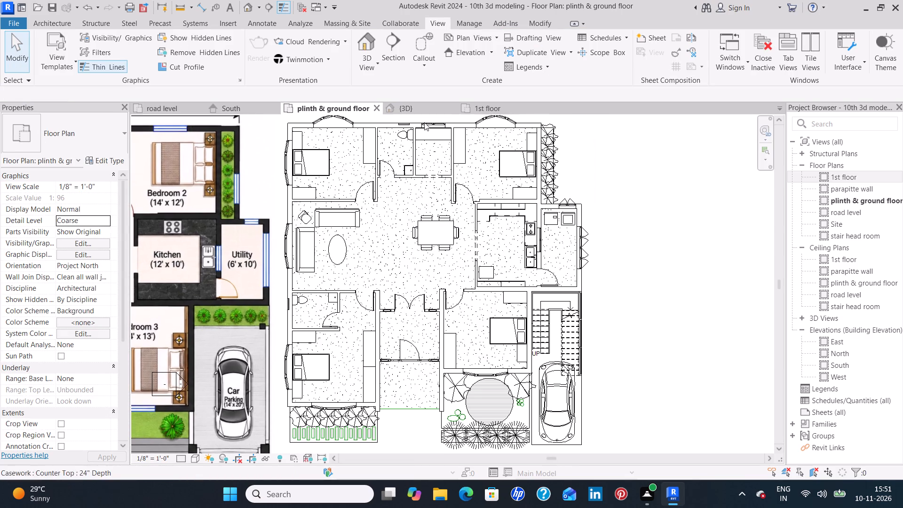
click(365, 68)
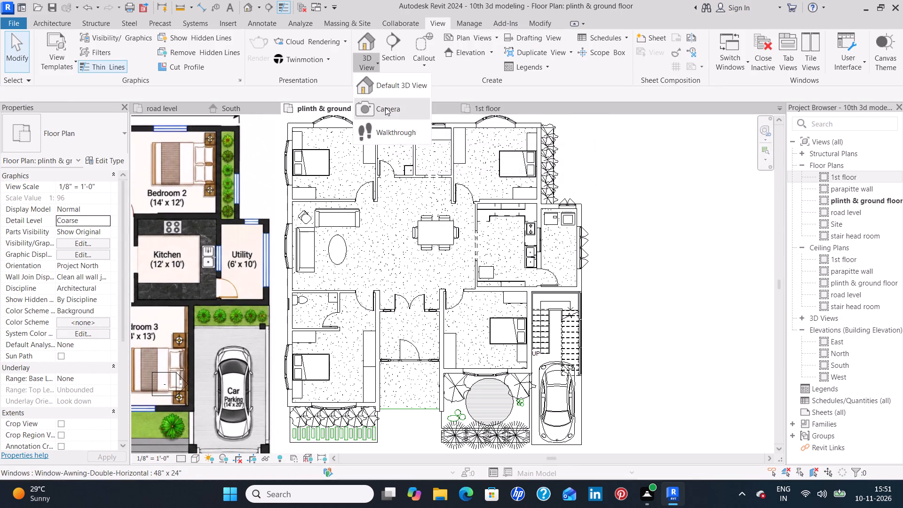
click(385, 107)
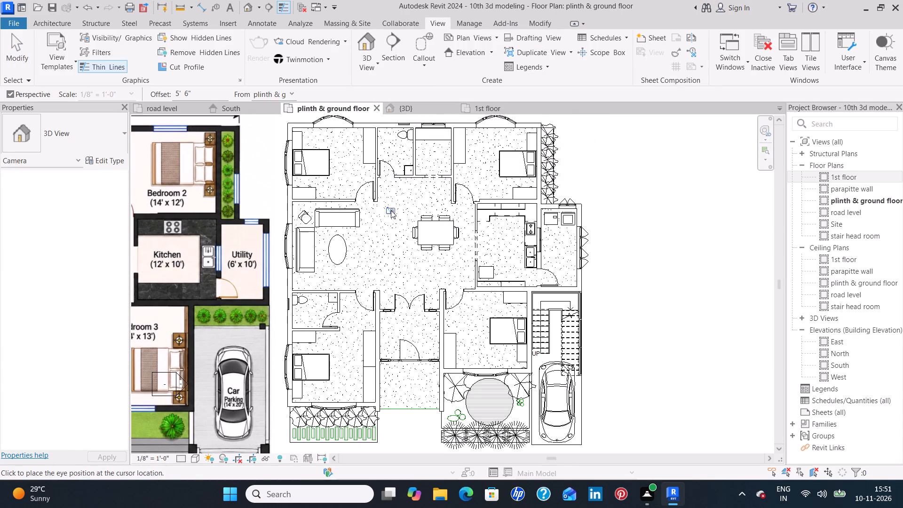
click(391, 210)
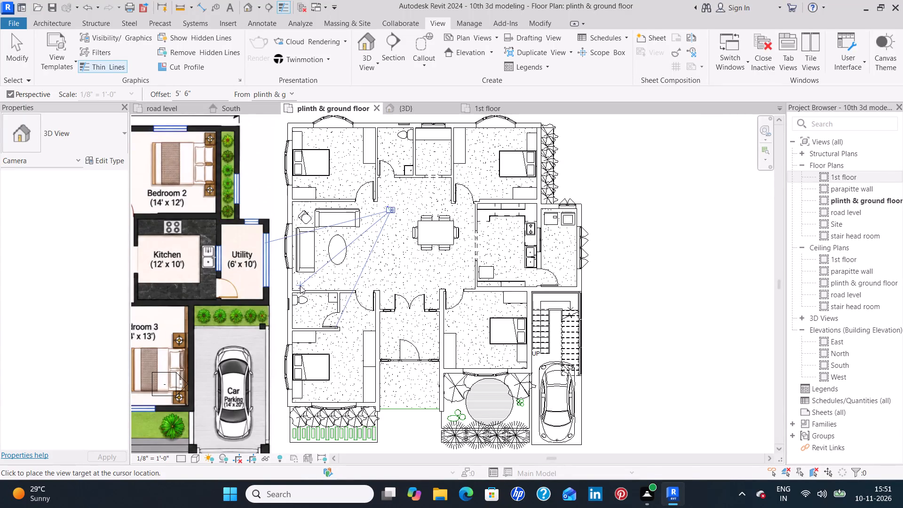
click(280, 302)
Enlarge the living area camera view's crop region downward and to the right to frame both couches, the coffee table and the whole window.
scroll(388, 313, down, 4)
drag(421, 388, 423, 446)
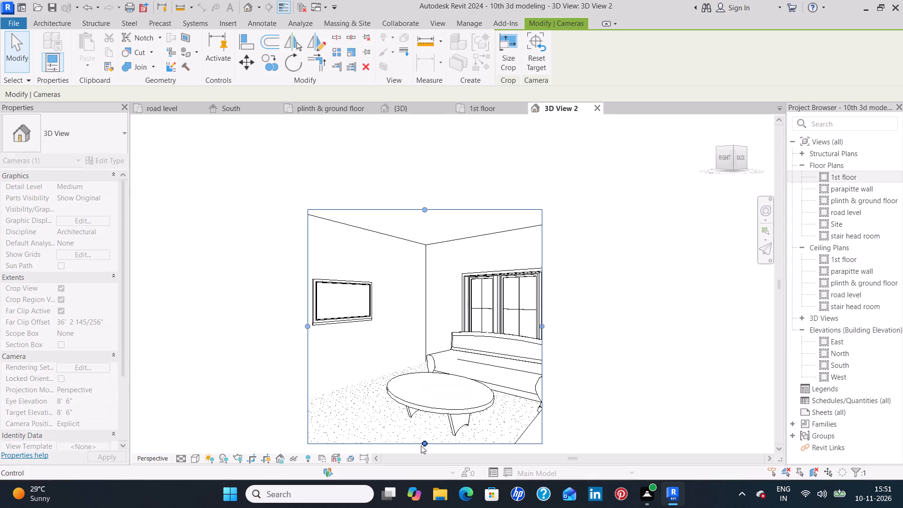
drag(542, 328, 569, 336)
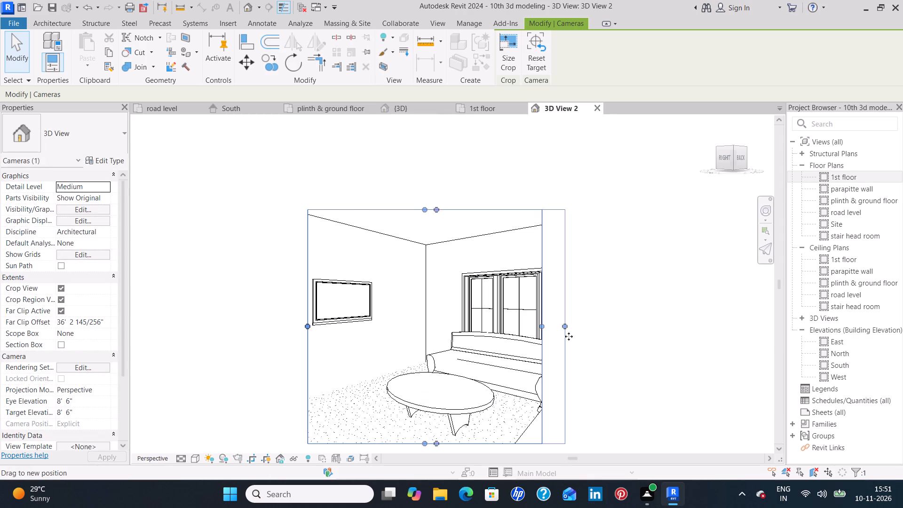
drag(569, 336, 675, 359)
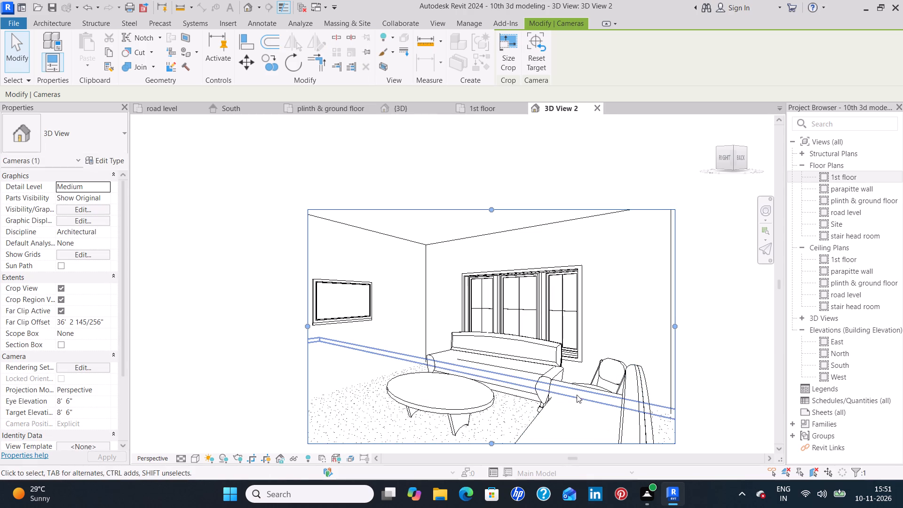
middle_drag(576, 394, 563, 267)
drag(477, 317, 478, 321)
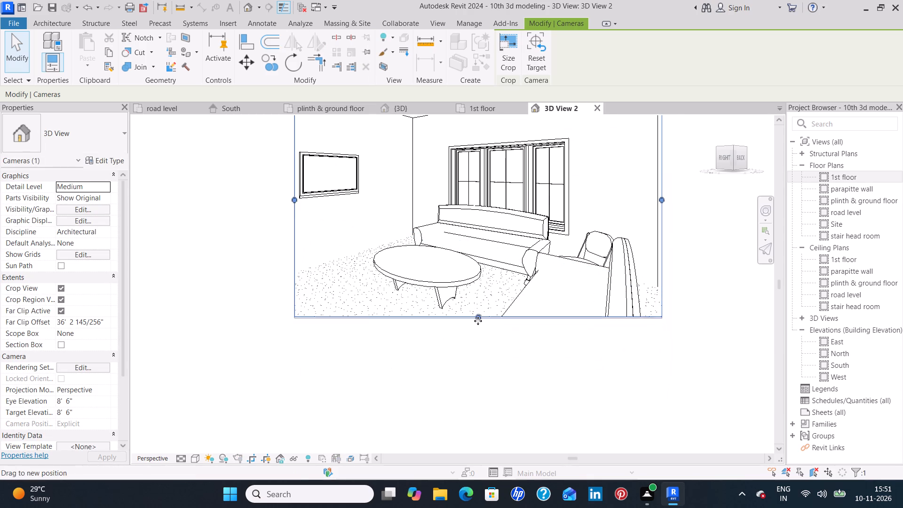
drag(478, 321, 468, 430)
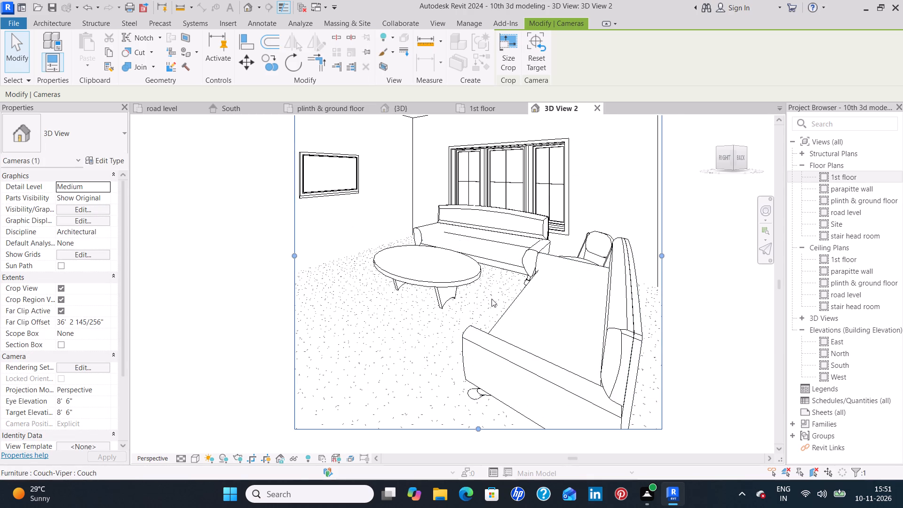
middle_drag(491, 302, 488, 380)
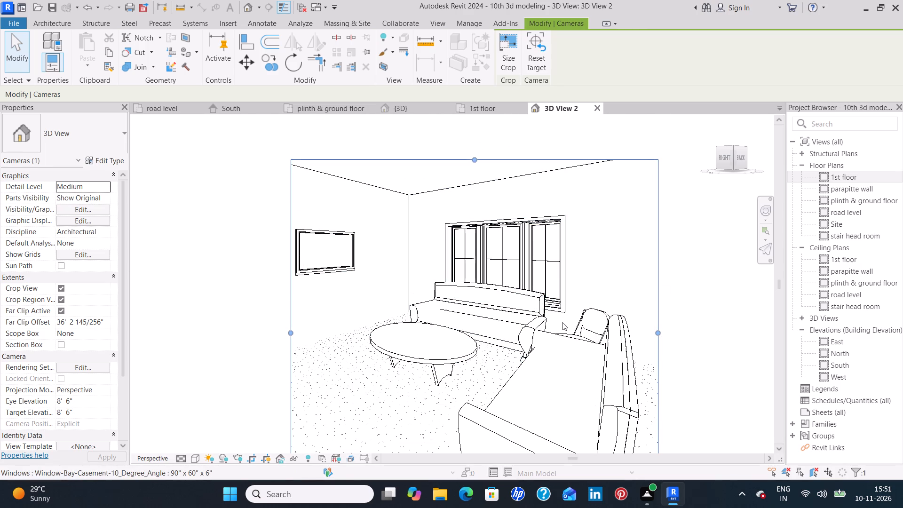
Set the living area camera view's visual style to Realistic, check the framing and close the view.
middle_drag(220, 381, 220, 344)
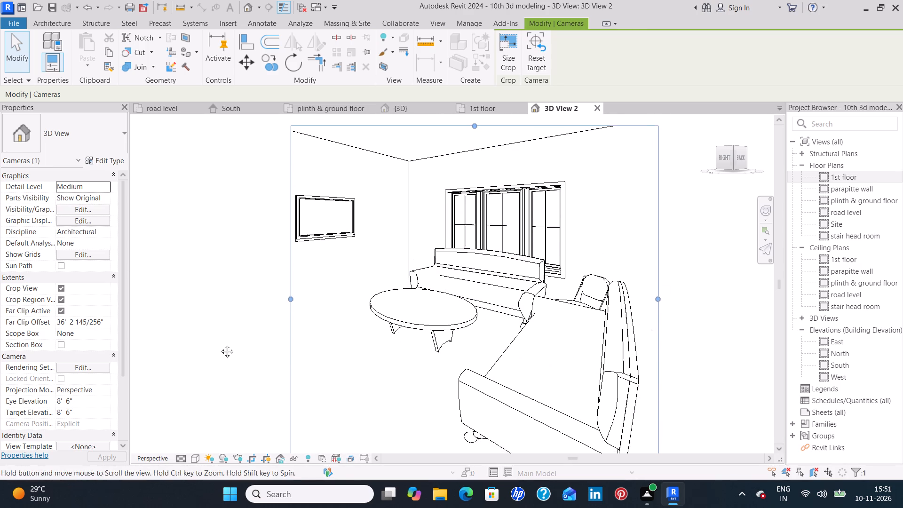
middle_drag(220, 344, 220, 341)
click(191, 460)
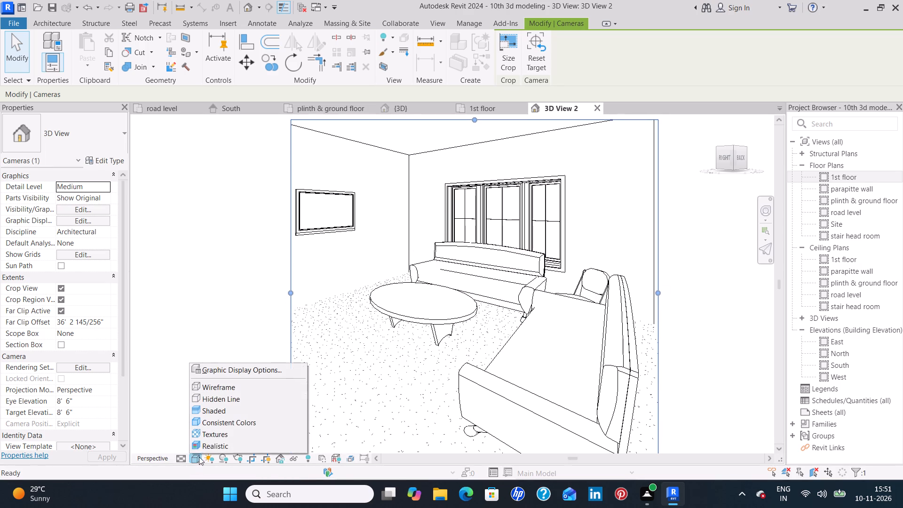
click(212, 449)
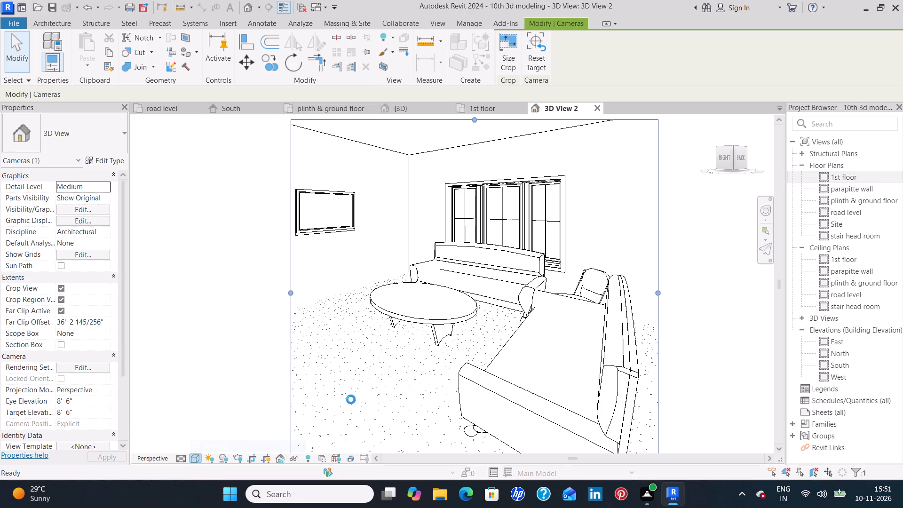
scroll(357, 396, down, 1)
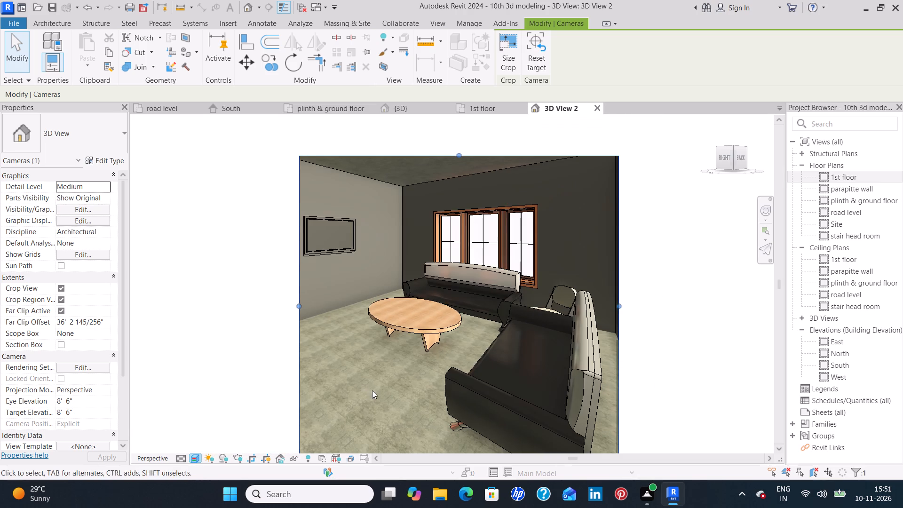
scroll(373, 390, down, 1)
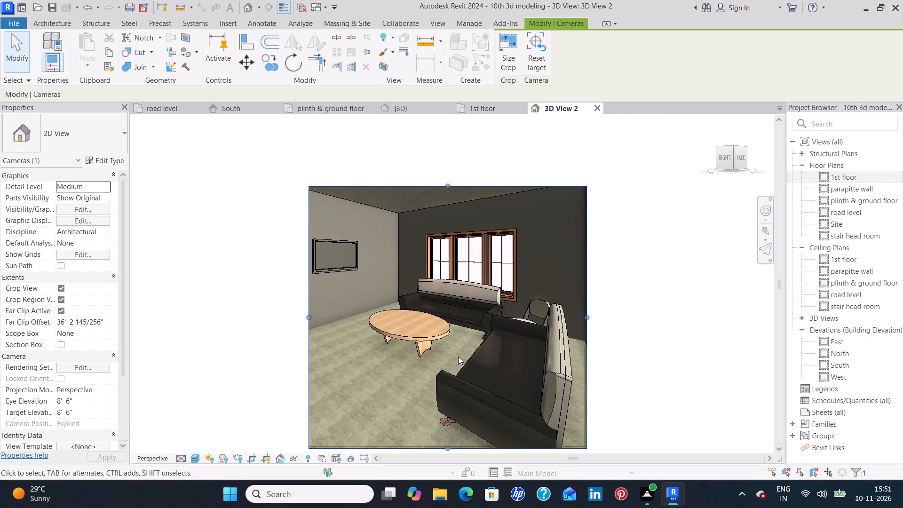
middle_drag(449, 343, 421, 310)
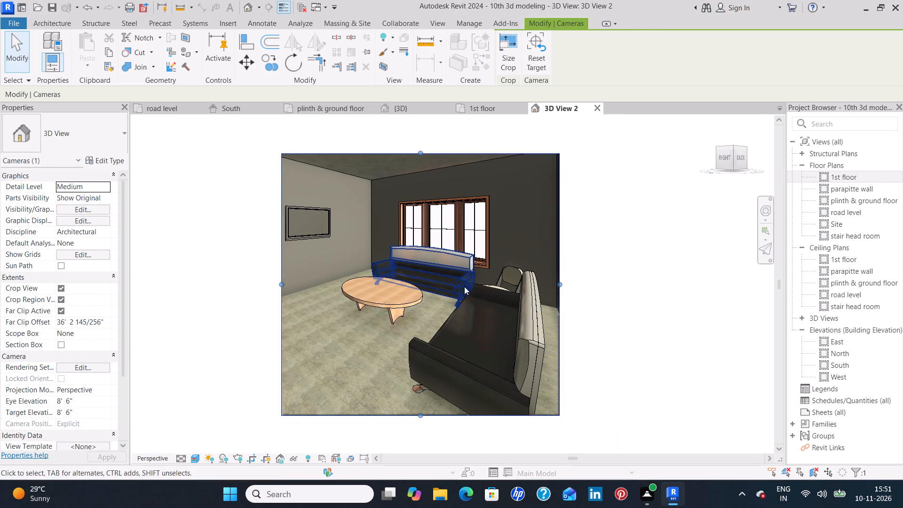
click(598, 106)
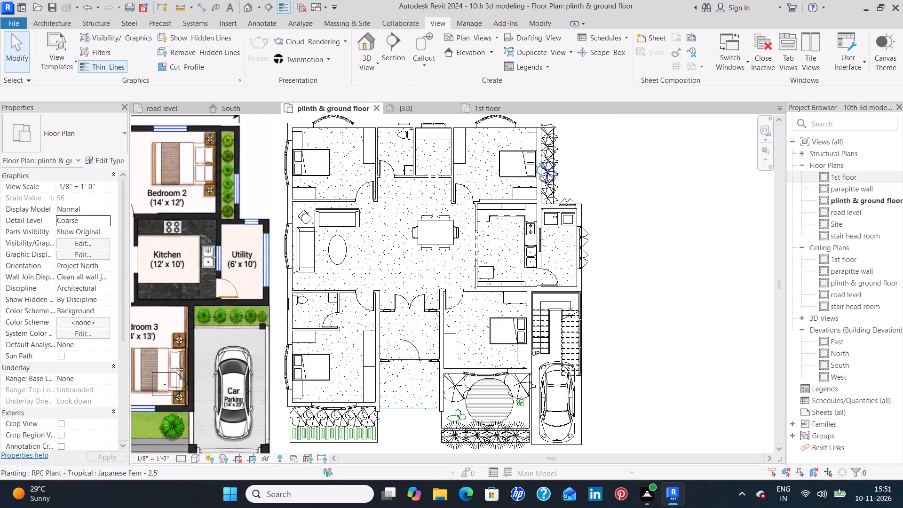
On the plinth & ground floor plan, place a perspective camera just inside the door of the rear bedroom beside the kitchen, aimed at the bed.
click(370, 66)
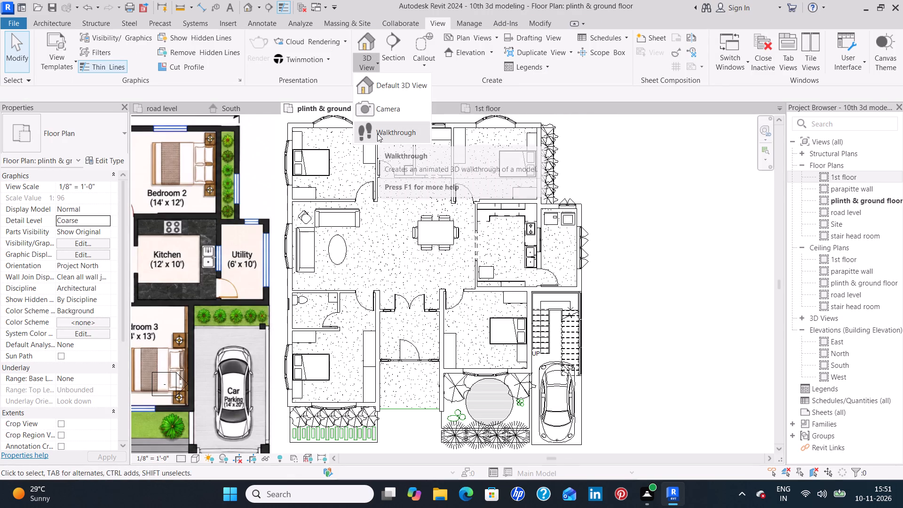
click(396, 106)
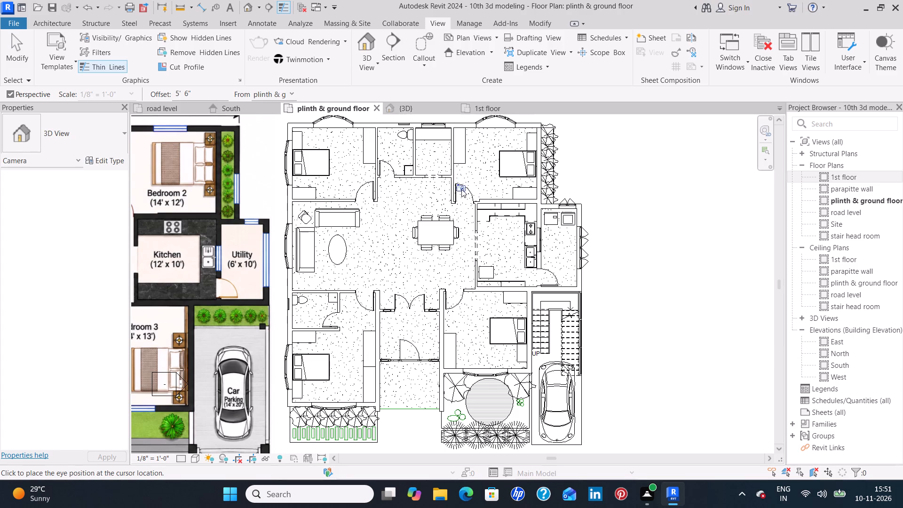
click(461, 192)
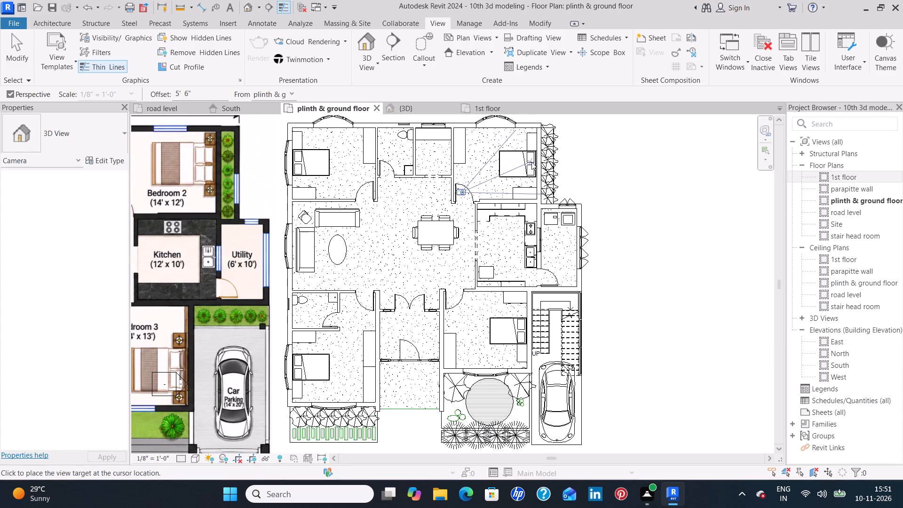
click(552, 151)
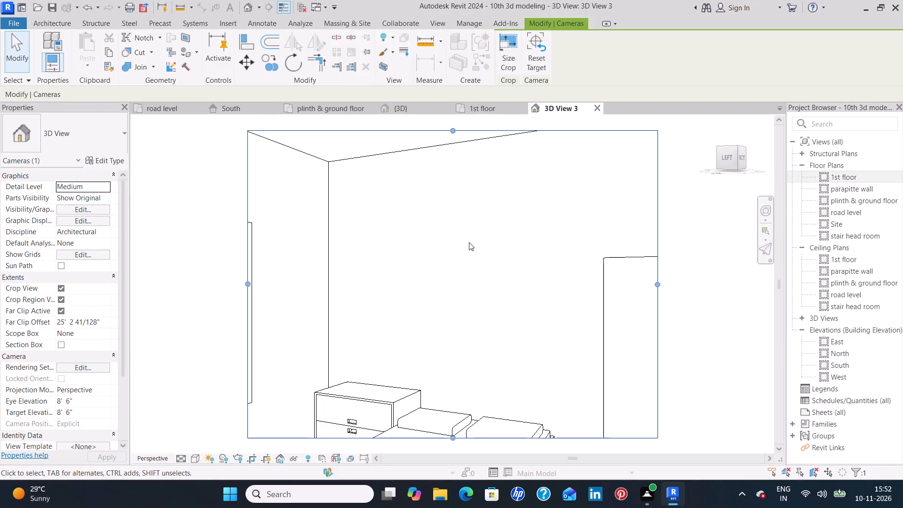
Extend the bedroom camera view's crop region downward and slightly to the right to take in the bed and the tall unit's base.
scroll(469, 242, down, 3)
middle_drag(451, 281, 453, 210)
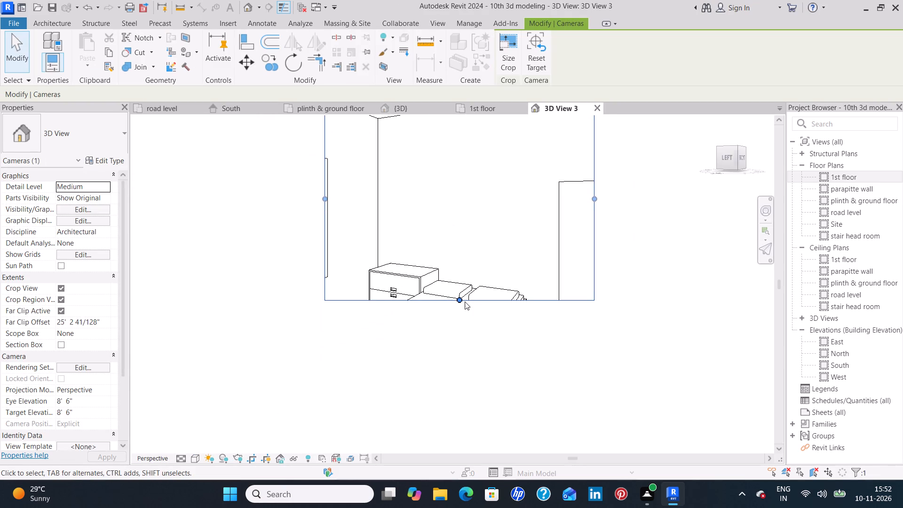
drag(461, 300, 461, 403)
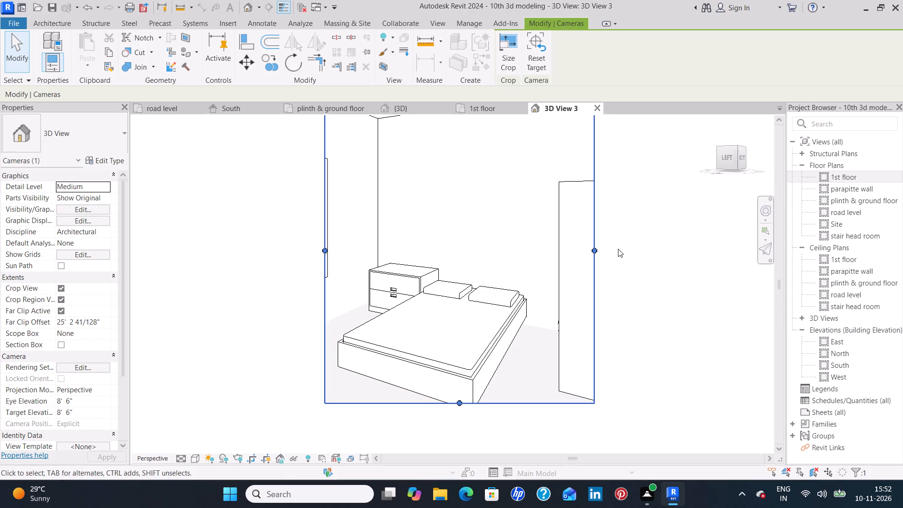
drag(592, 250, 611, 262)
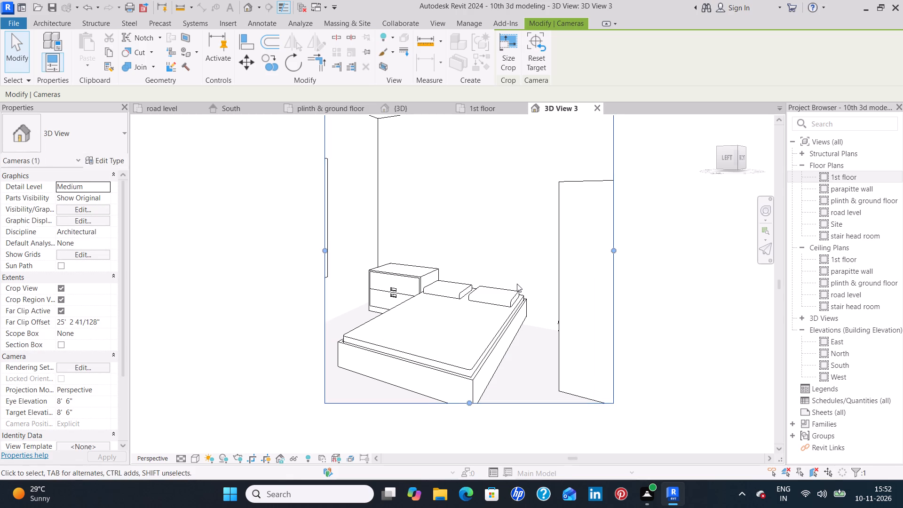
Extend the bedroom camera view's crop region to the left and further down to frame the entire bow window and more floor.
scroll(517, 284, down, 2)
middle_drag(515, 287, 495, 340)
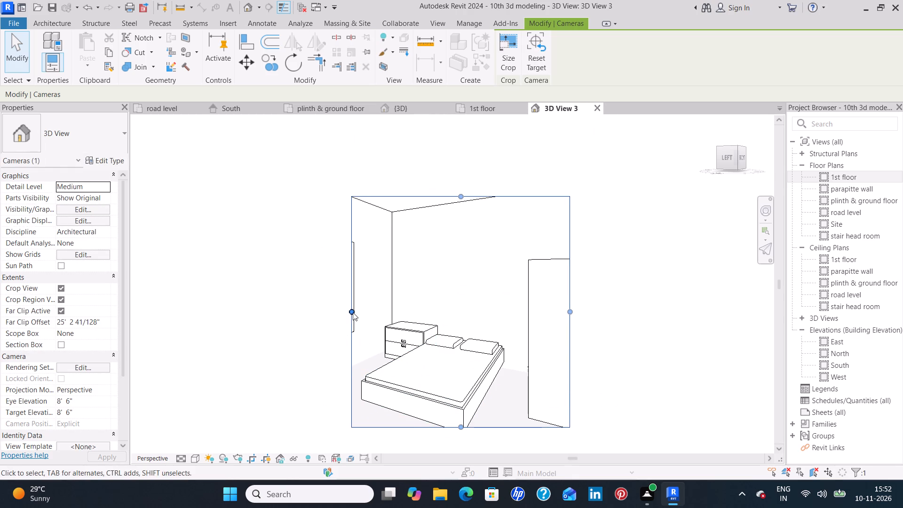
drag(354, 312, 301, 310)
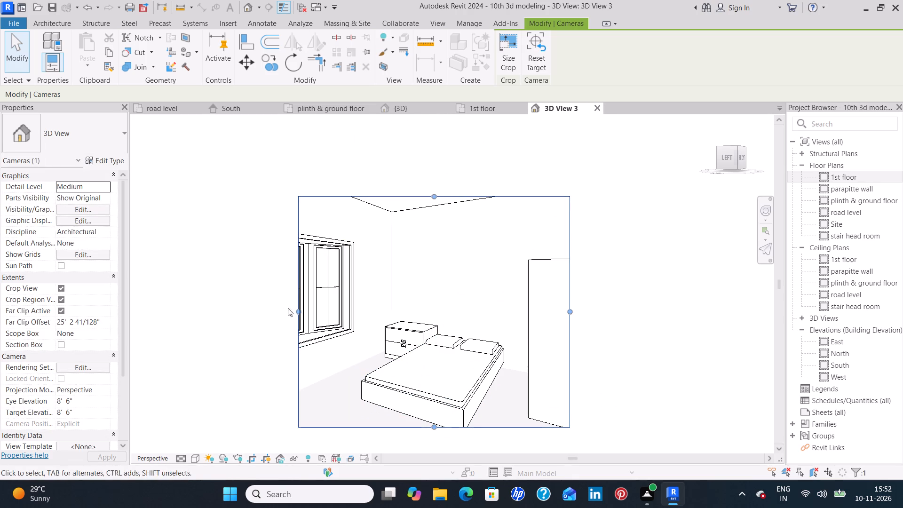
drag(301, 310, 249, 302)
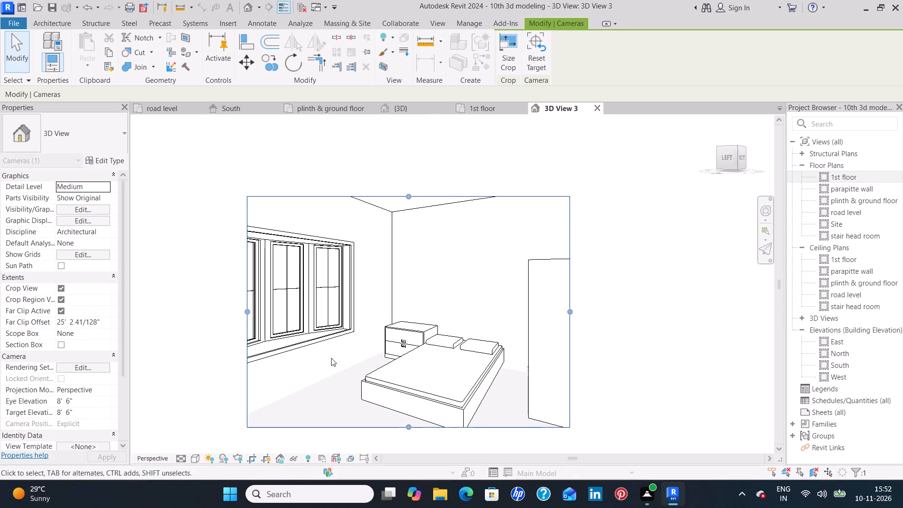
middle_drag(331, 357, 332, 292)
drag(410, 363, 410, 384)
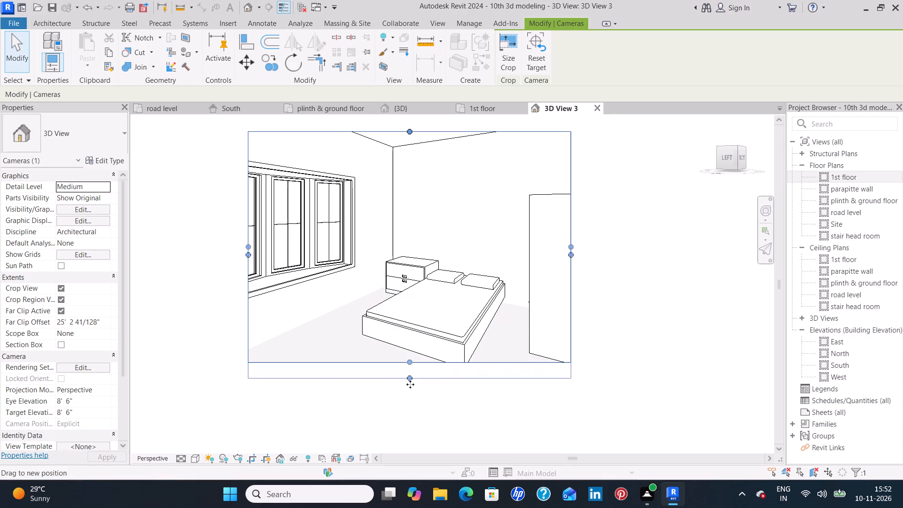
drag(410, 384, 406, 405)
middle_drag(357, 330, 400, 381)
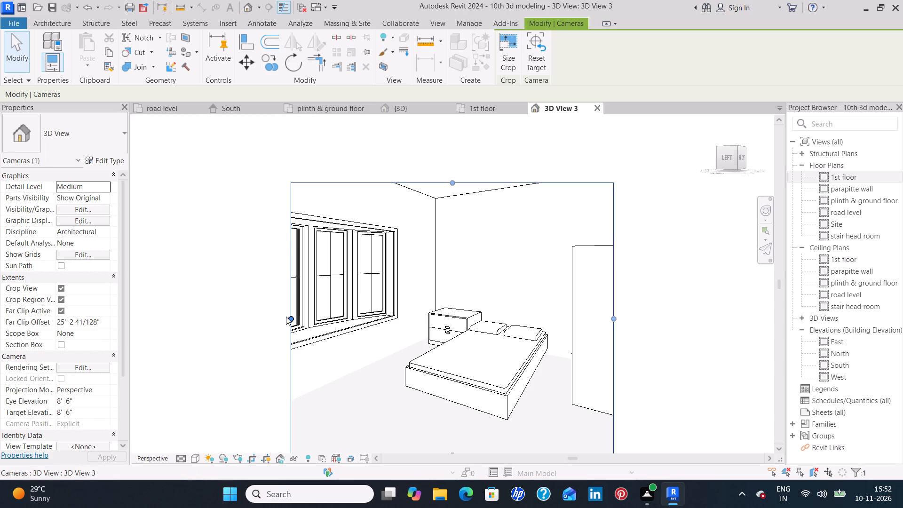
drag(290, 318, 253, 315)
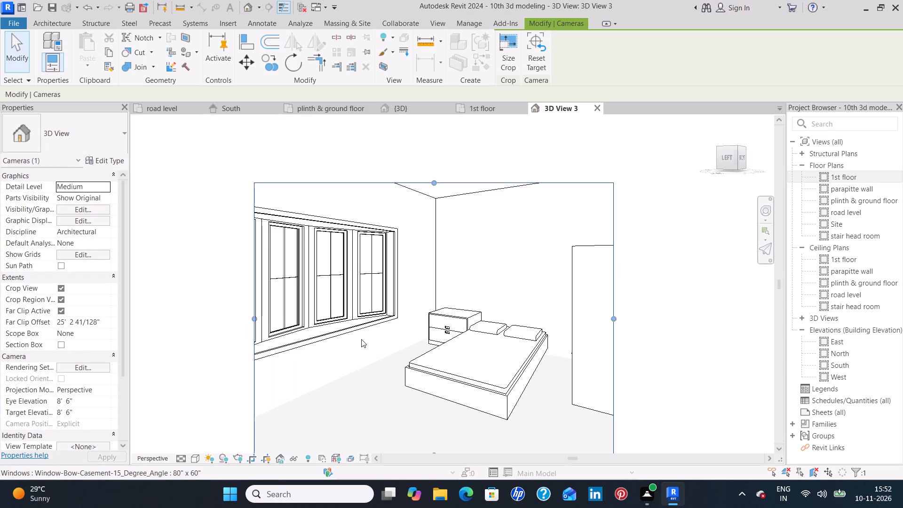
scroll(361, 339, down, 1)
drag(267, 322, 232, 317)
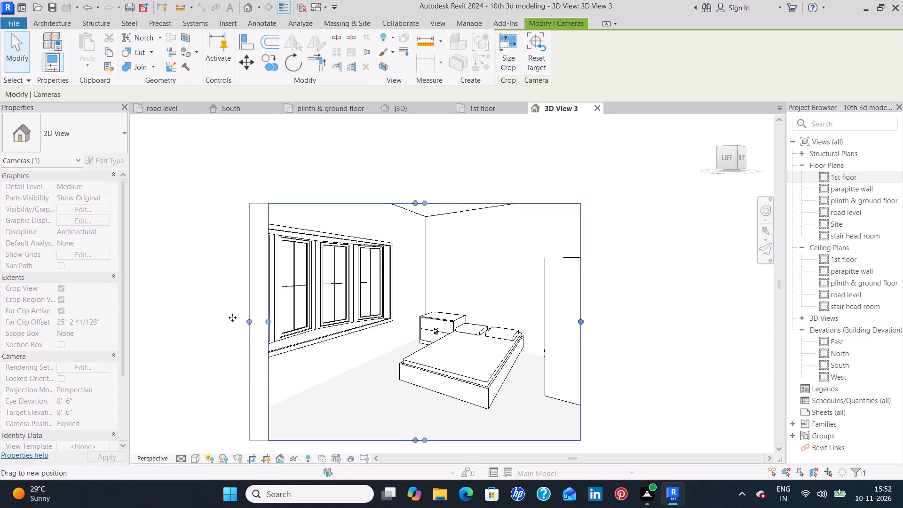
drag(232, 317, 223, 315)
scroll(406, 323, down, 2)
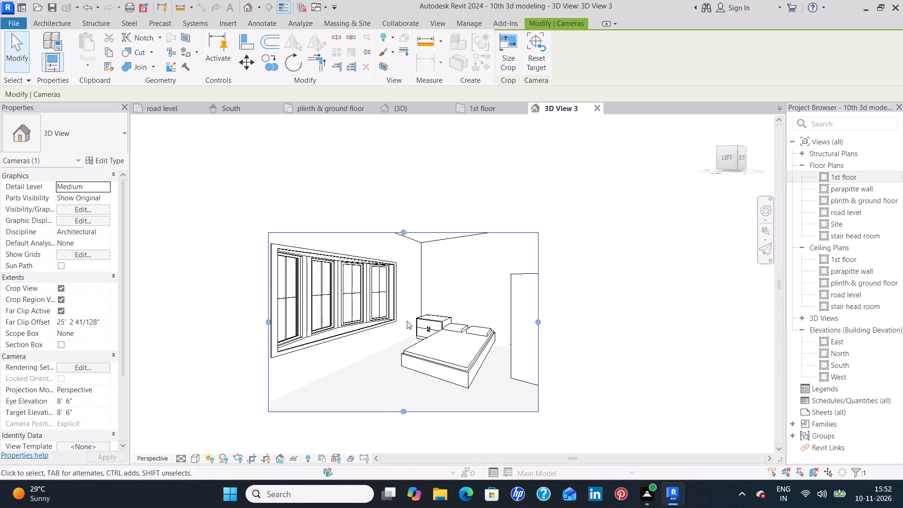
Set the bedroom camera view's visual style to Realistic, check the bed and bow window framing, and close the view.
middle_drag(408, 317, 440, 271)
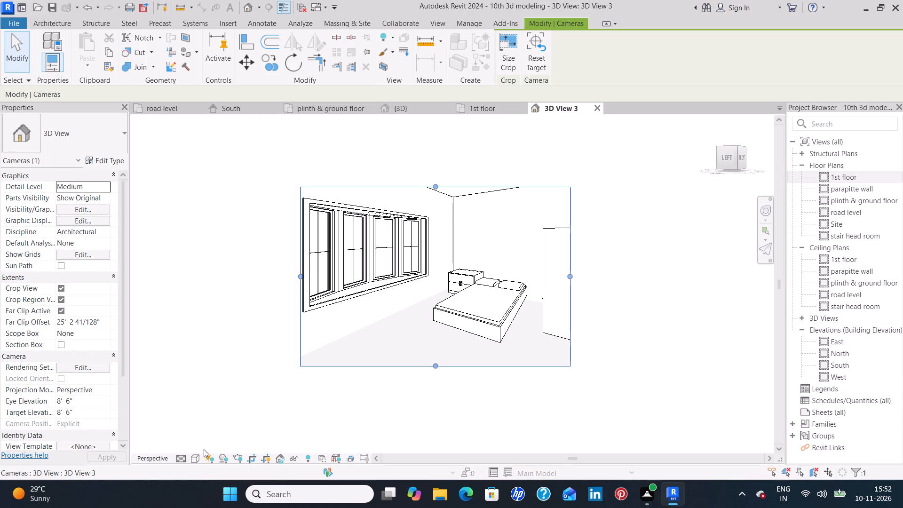
click(193, 452)
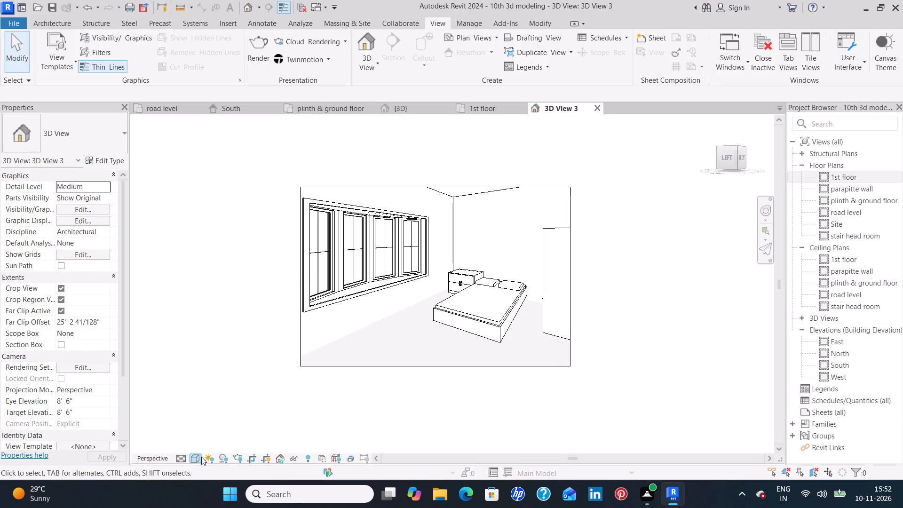
click(193, 456)
click(216, 448)
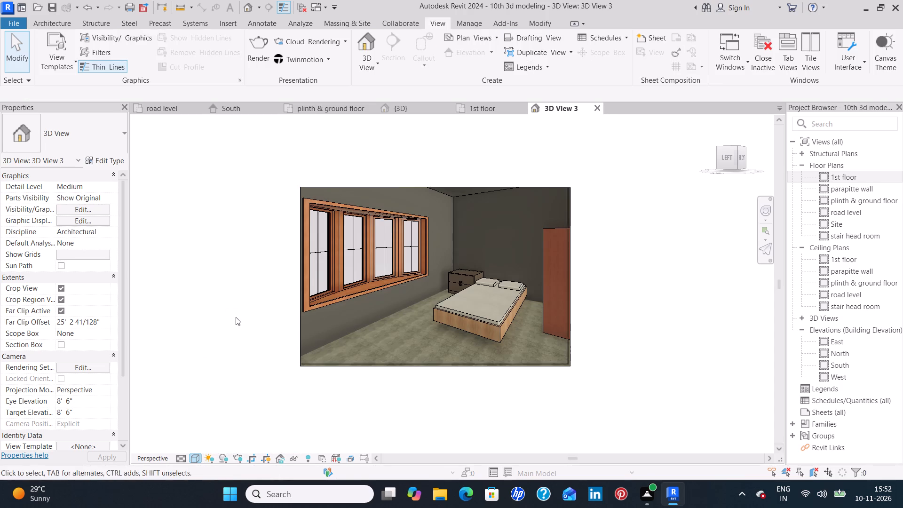
scroll(447, 297, up, 7)
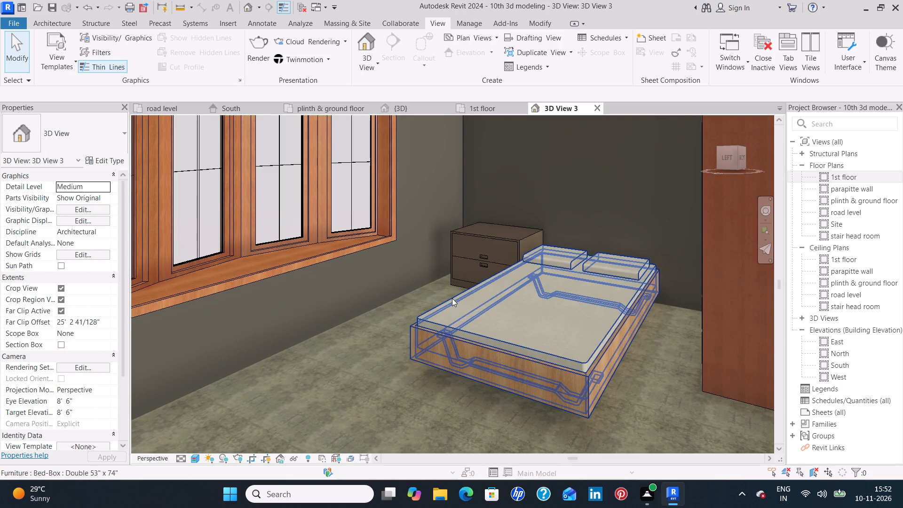
click(374, 289)
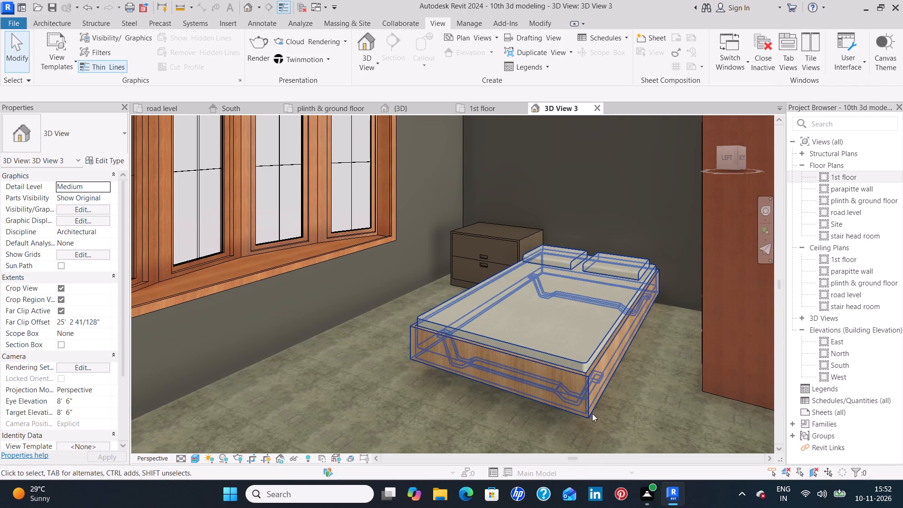
click(583, 417)
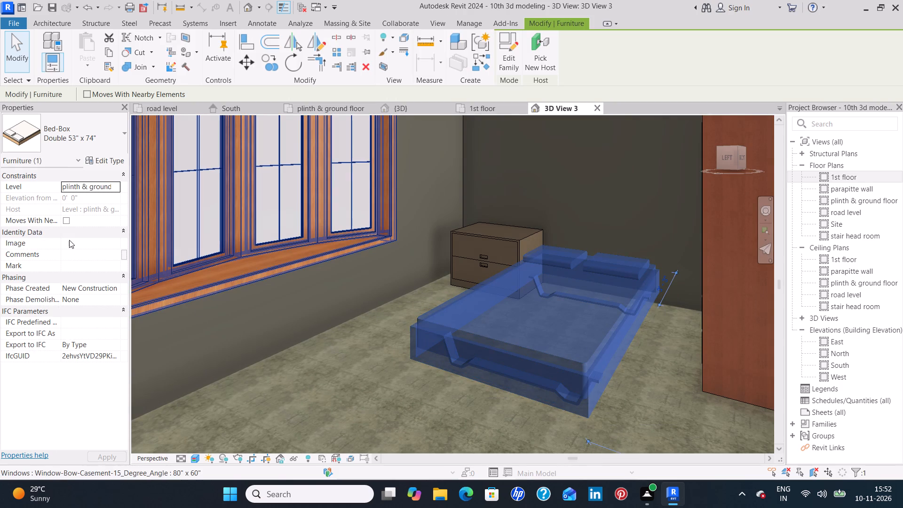
click(263, 365)
scroll(263, 364, down, 6)
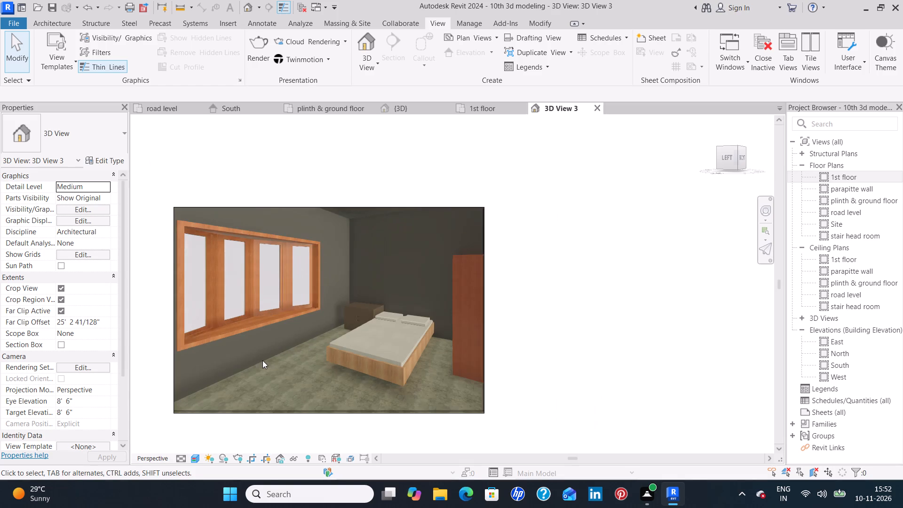
click(597, 105)
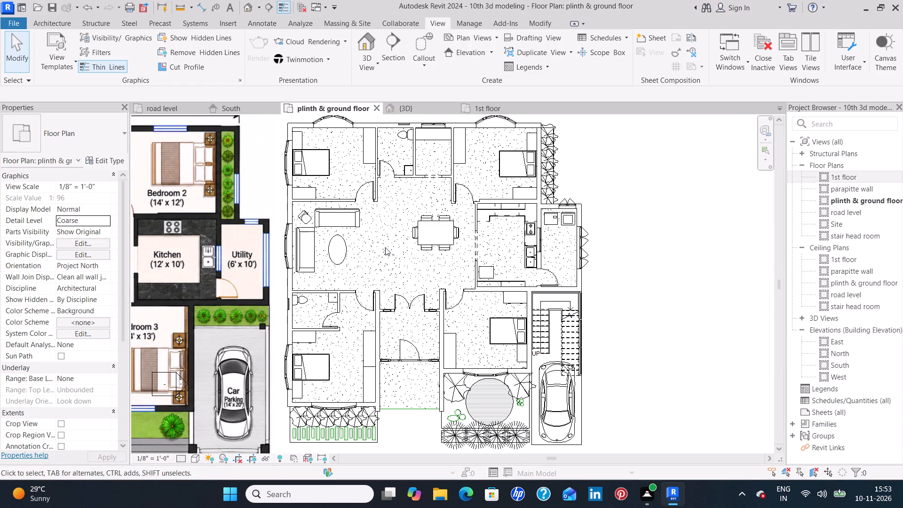
On the plinth & ground floor plan, place a perspective camera beside the entrance double door, aimed across the dining table at the kitchen's rear corner.
click(370, 71)
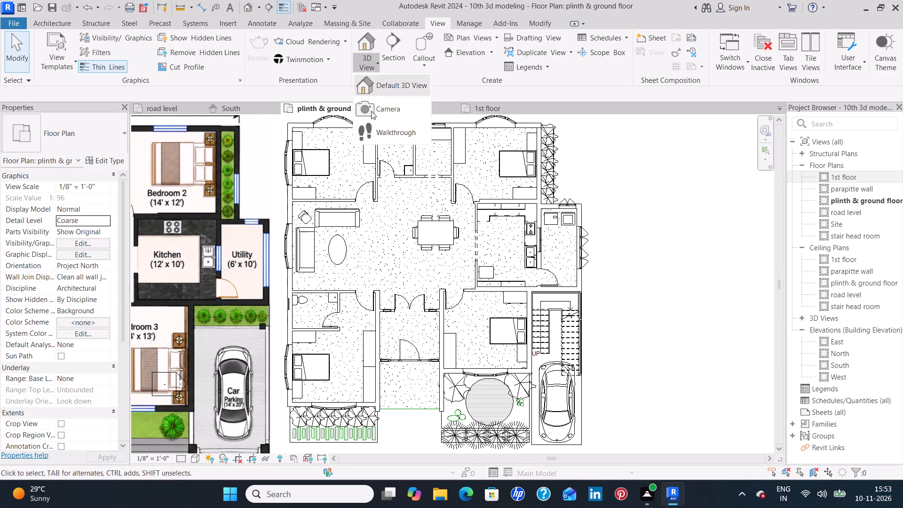
click(402, 108)
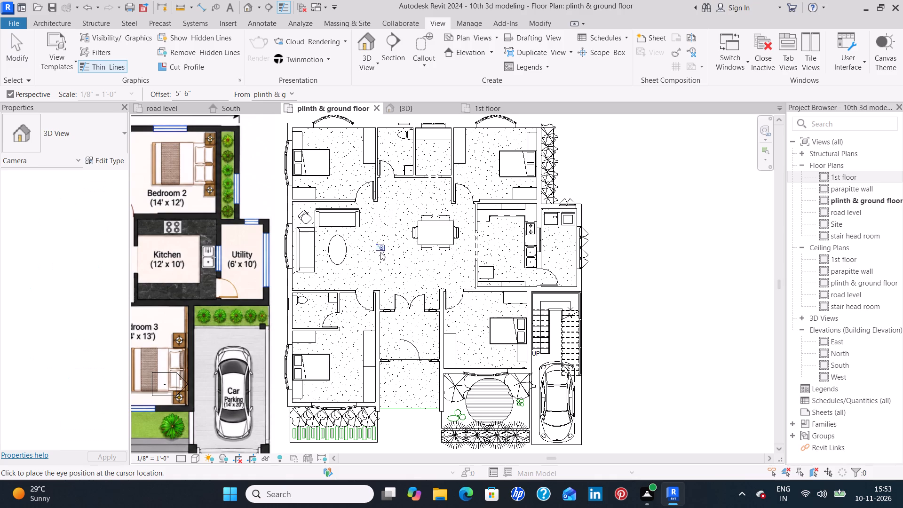
click(380, 281)
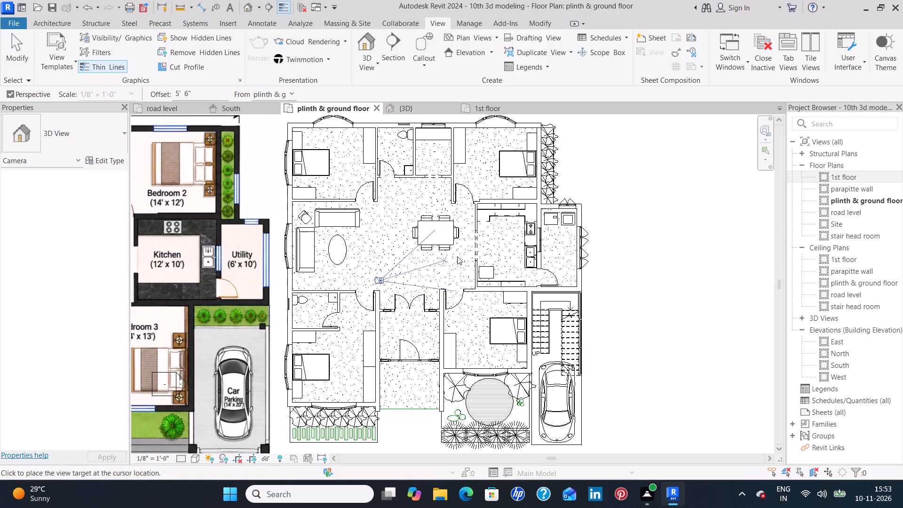
click(496, 205)
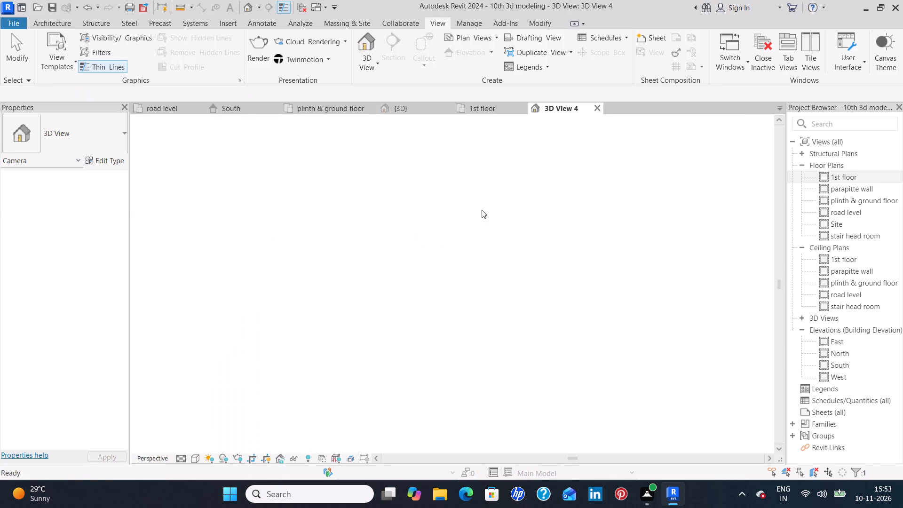
Extend the dining area camera view's crop region downward past the chair bases and left to include the whole open doorway.
scroll(453, 247, down, 2)
middle_drag(449, 278, 442, 207)
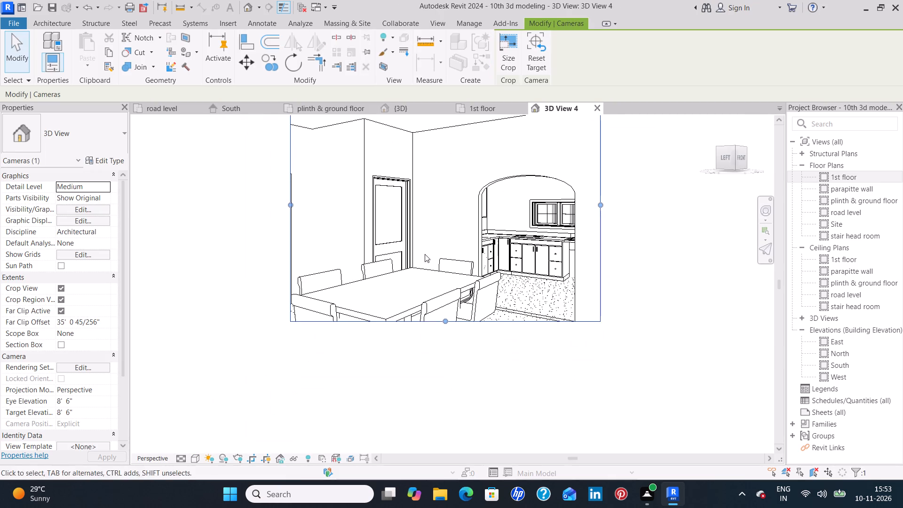
drag(444, 323, 435, 379)
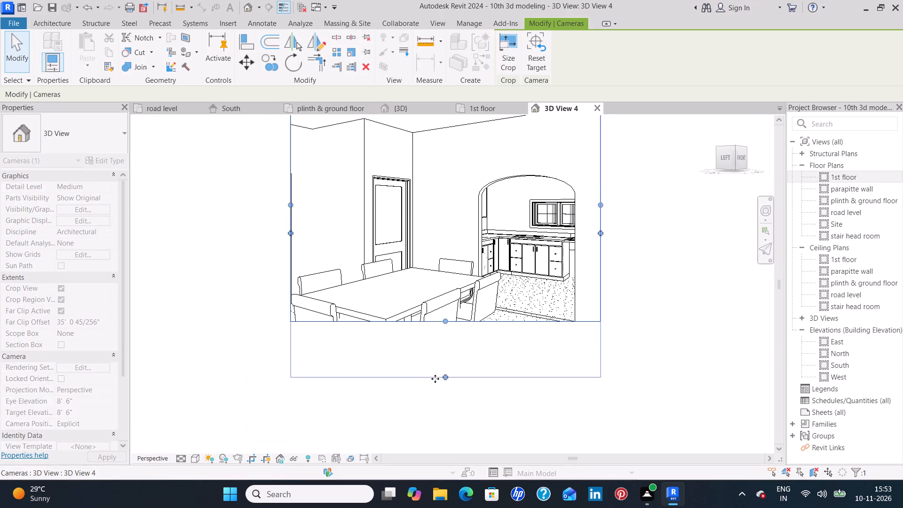
drag(444, 374, 446, 413)
middle_drag(448, 332, 444, 357)
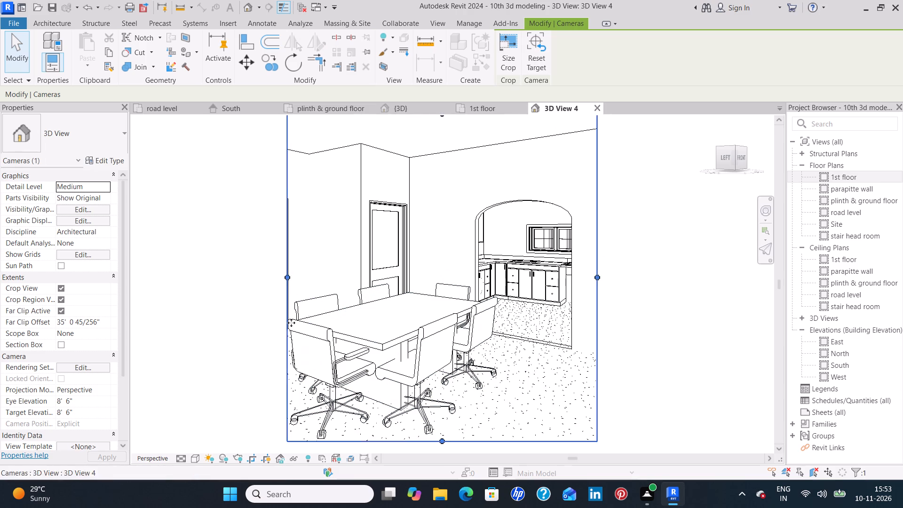
drag(288, 277, 206, 270)
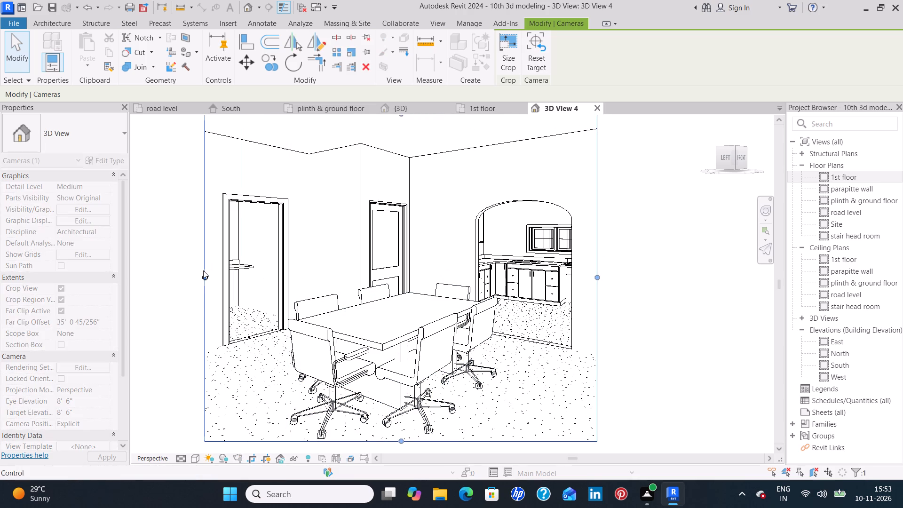
middle_drag(359, 263, 347, 291)
scroll(349, 292, down, 1)
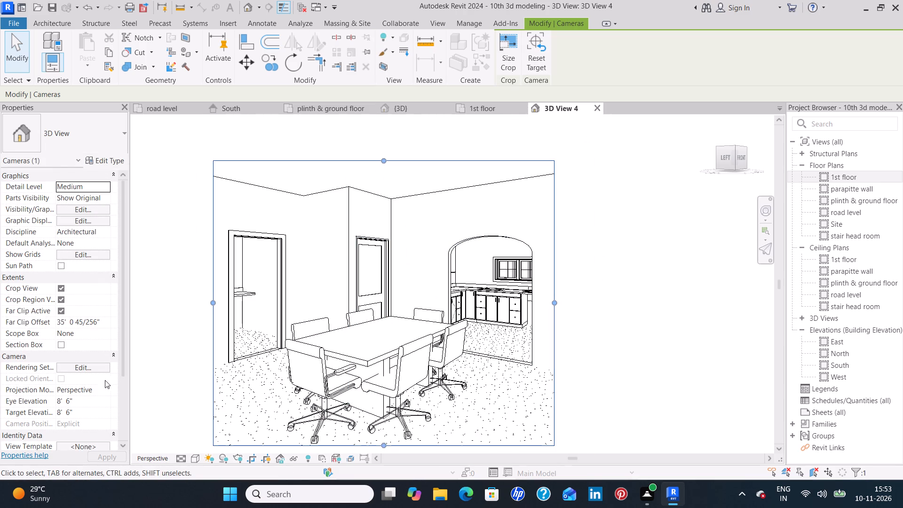
Set the dining area camera view's visual style to Realistic.
click(190, 459)
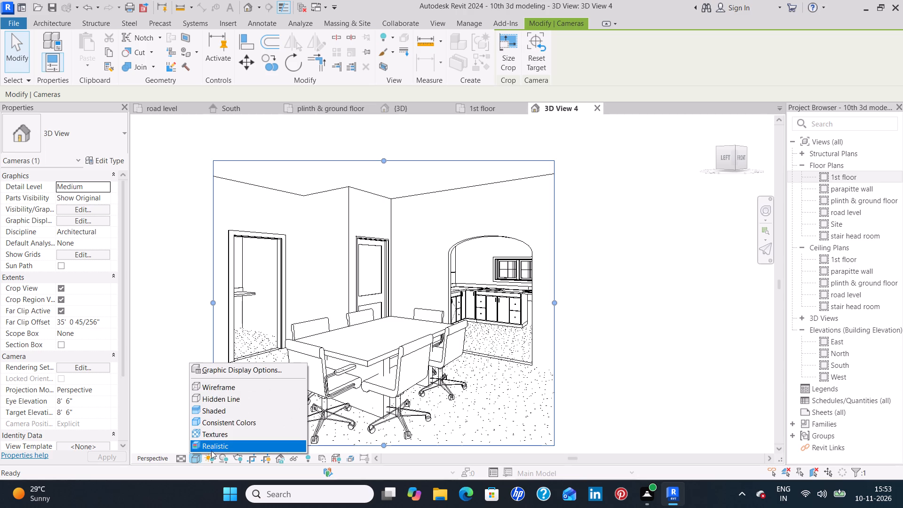
click(217, 446)
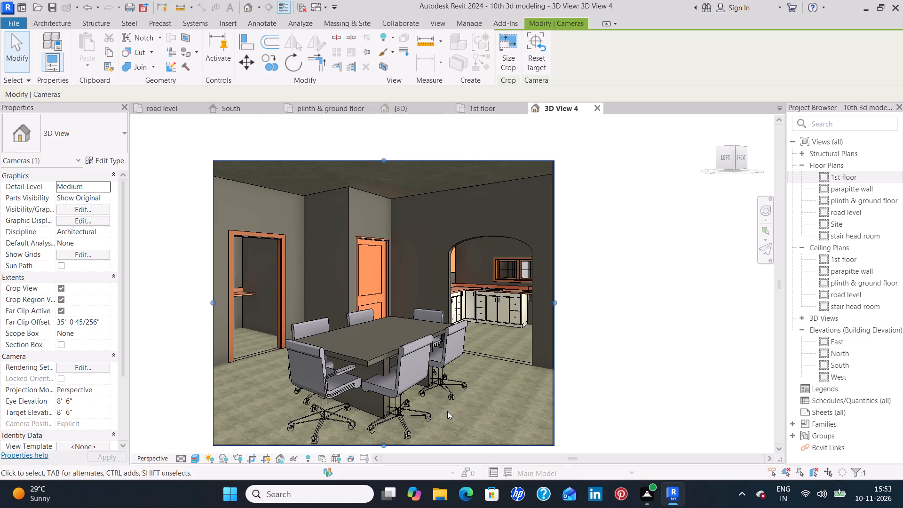
Examine the dining table, doorways and arched kitchen opening in the dining area camera view, and close the view.
middle_drag(472, 406, 493, 381)
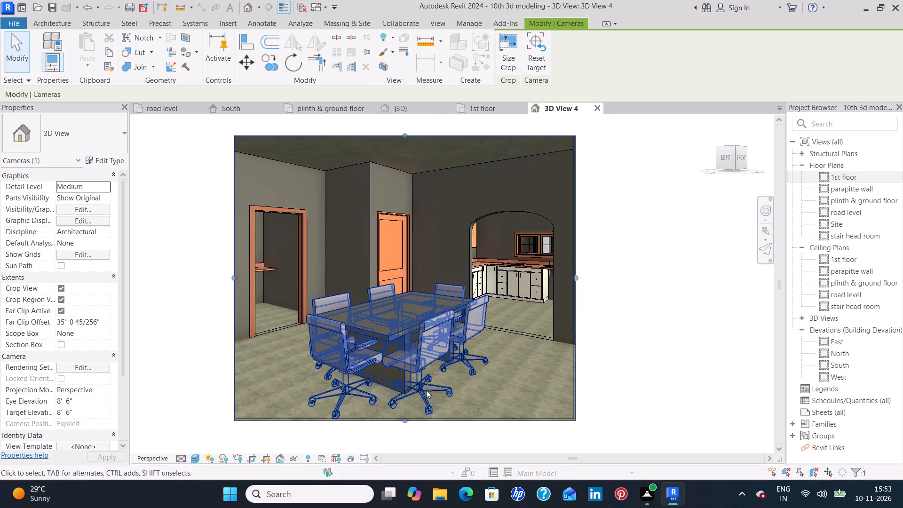
middle_drag(488, 382, 494, 375)
middle_drag(494, 375, 485, 376)
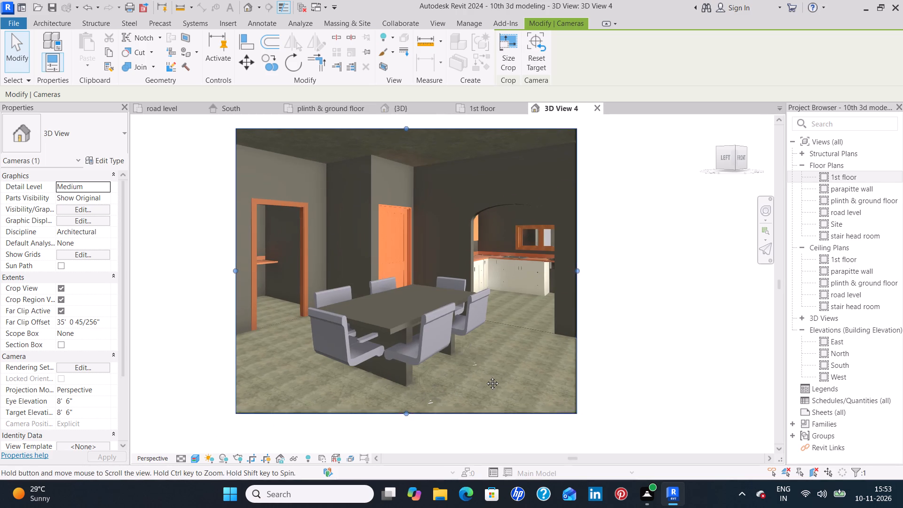
middle_drag(485, 376, 477, 376)
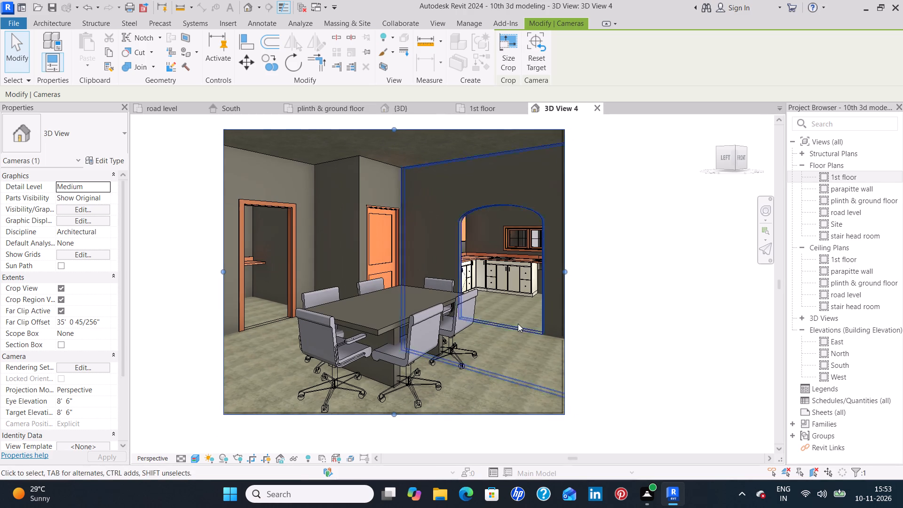
scroll(515, 286, up, 3)
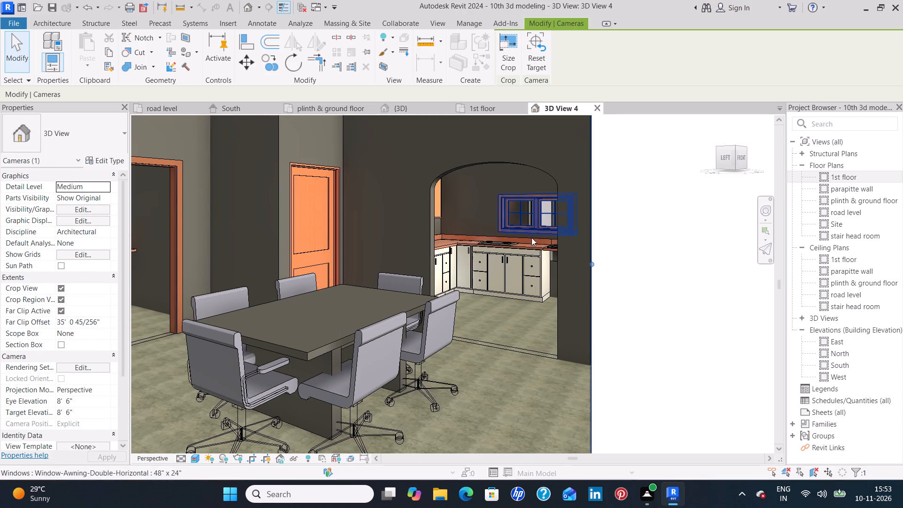
scroll(507, 315, down, 3)
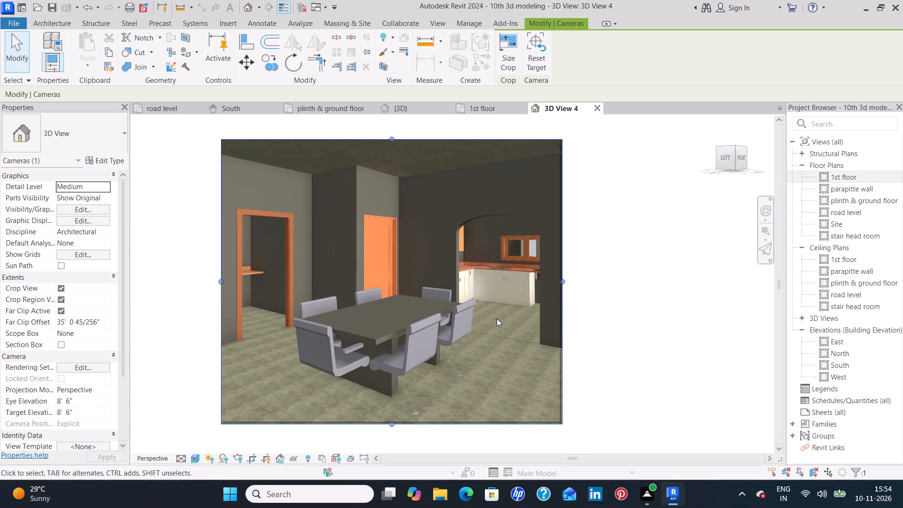
scroll(251, 267, up, 3)
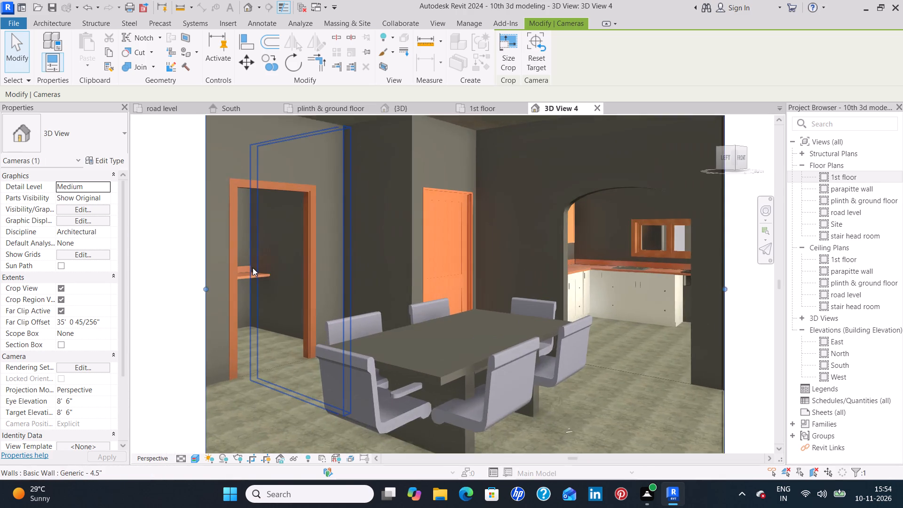
scroll(253, 268, up, 2)
scroll(259, 355, down, 3)
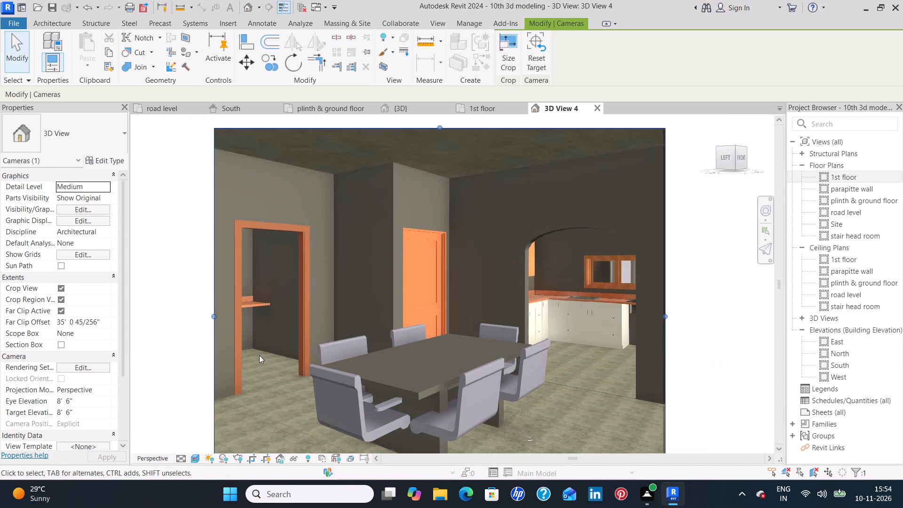
scroll(259, 355, down, 1)
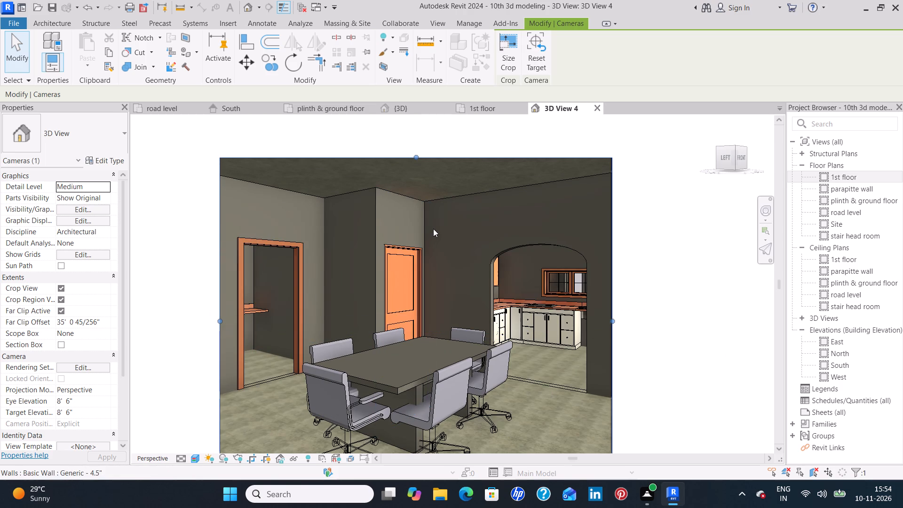
click(600, 109)
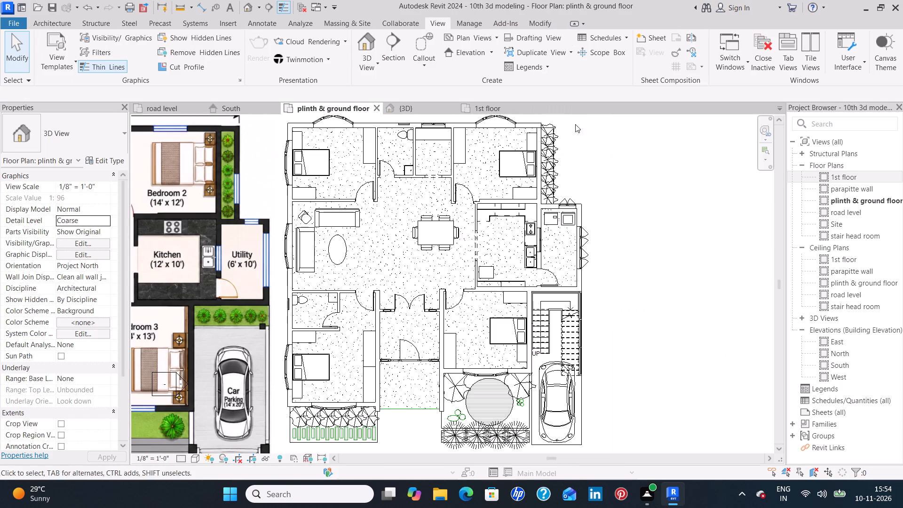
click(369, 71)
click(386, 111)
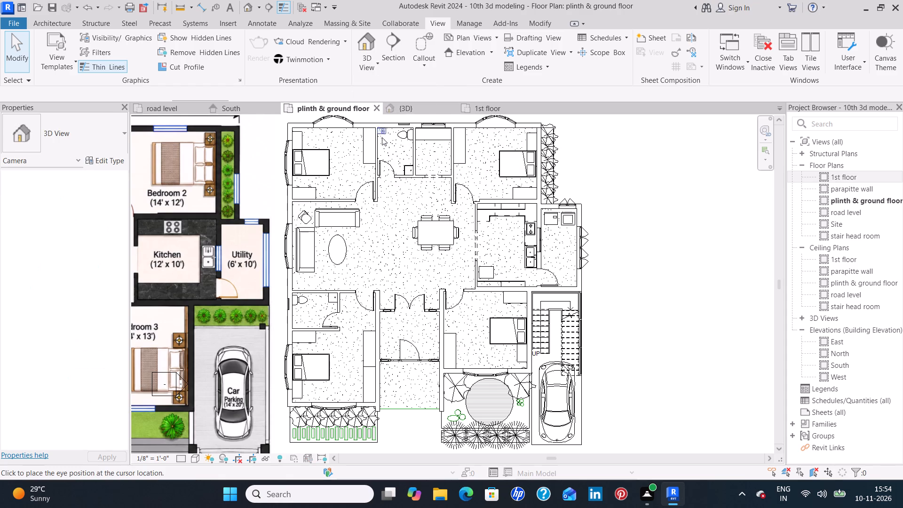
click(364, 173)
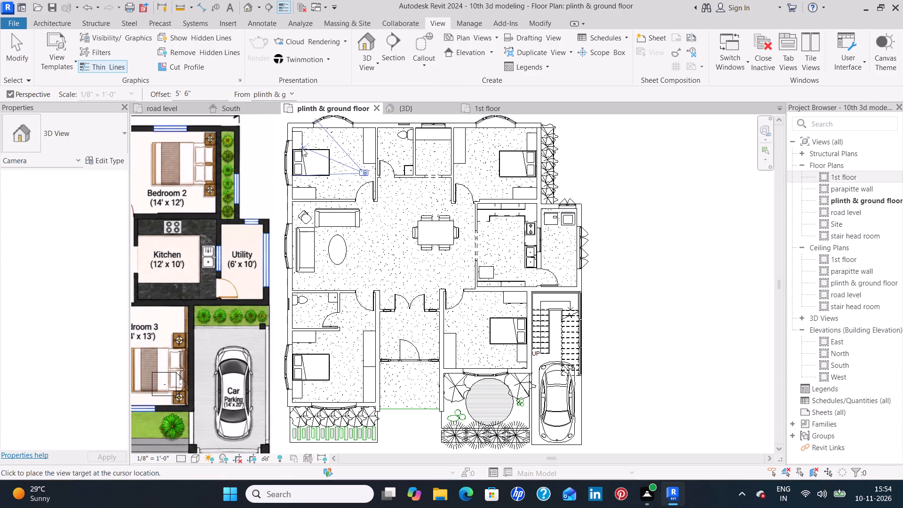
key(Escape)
On the plinth & ground floor plan, place a perspective camera at the door of the rear bedroom beside the living area, aimed at the outer corner past the bed.
click(366, 62)
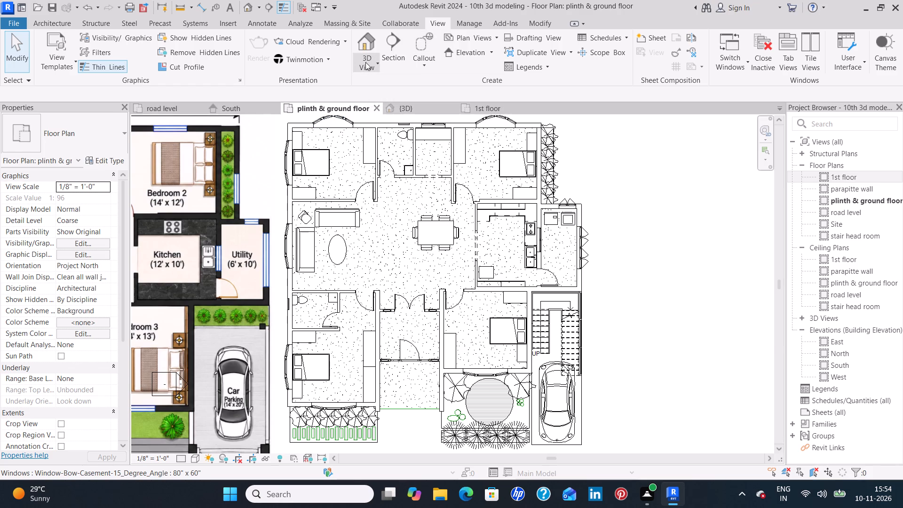
click(374, 108)
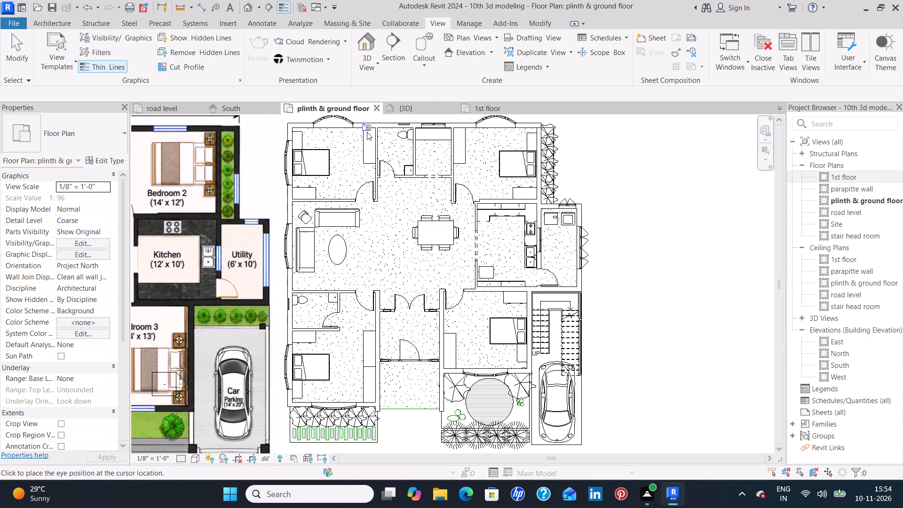
click(369, 190)
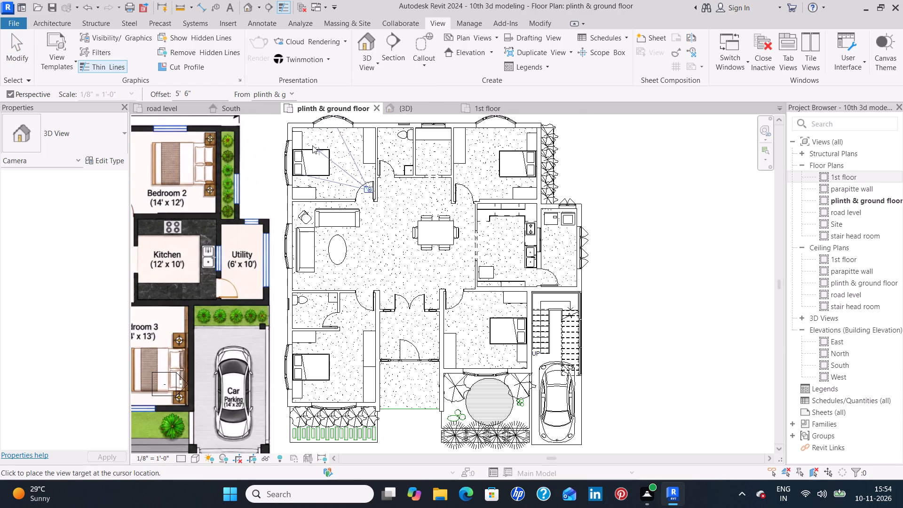
click(280, 124)
scroll(461, 258, down, 3)
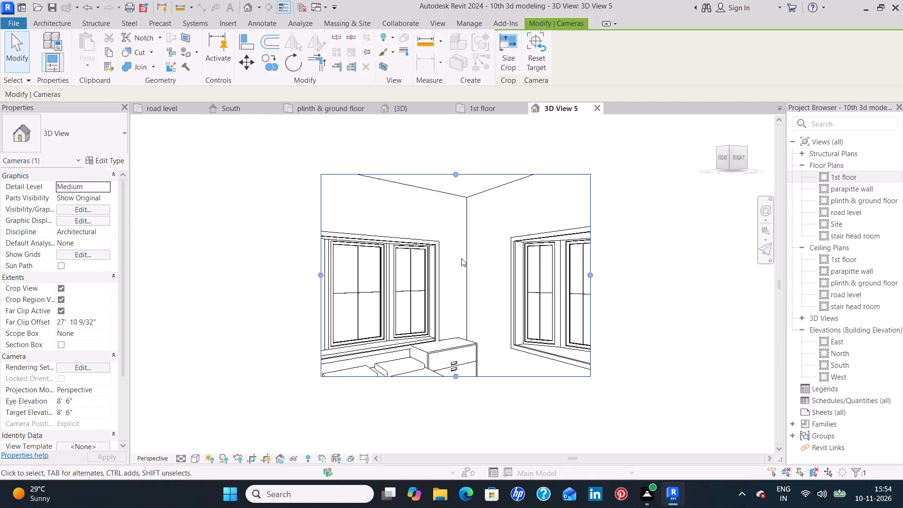
middle_drag(512, 273, 484, 173)
scroll(466, 224, down, 3)
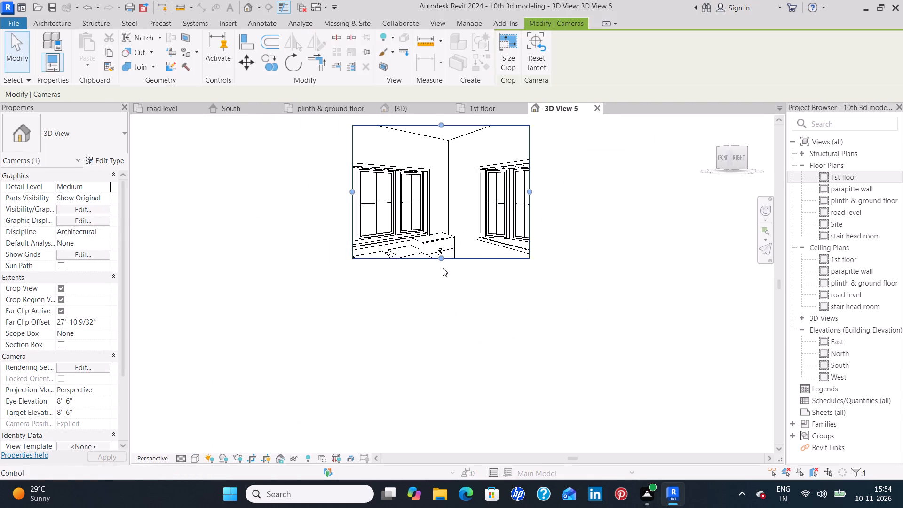
Extend the rear bedroom camera view's crop region downward past the bed and outward on both sides to include both windows fully.
drag(441, 258, 429, 360)
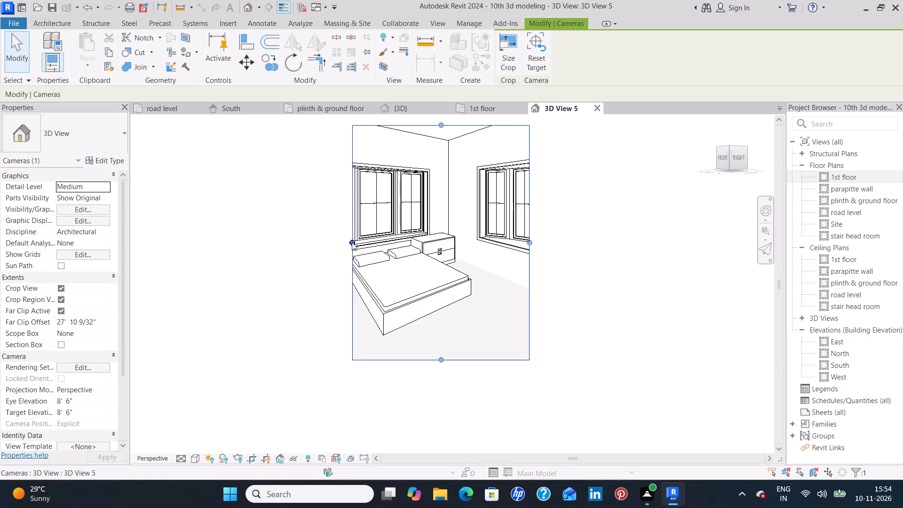
drag(352, 242, 282, 239)
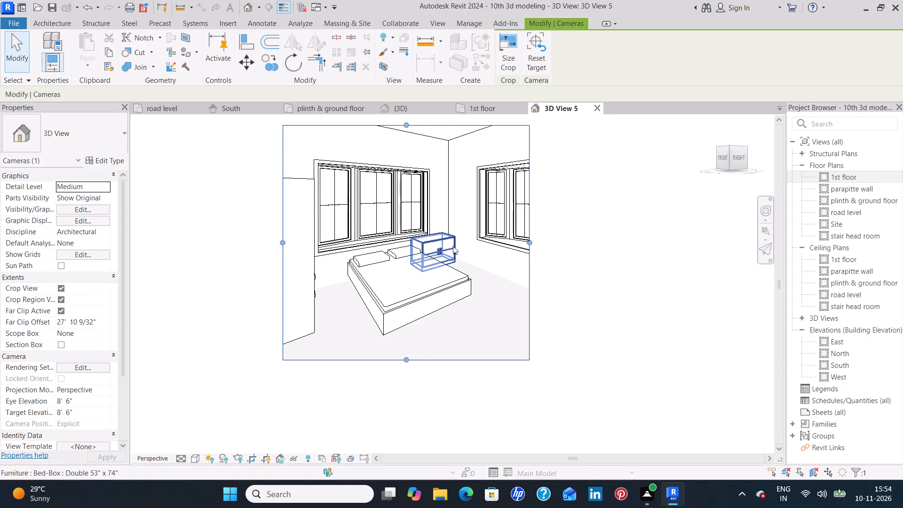
middle_drag(453, 246, 417, 287)
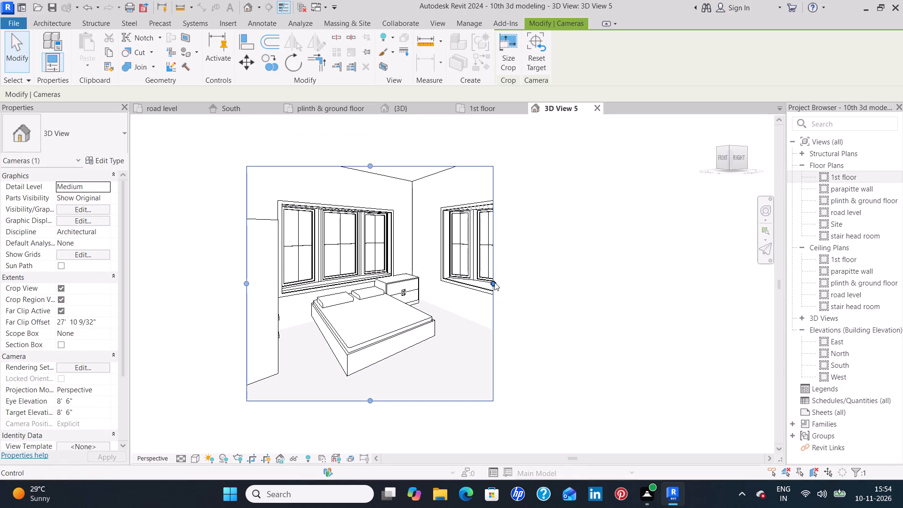
drag(494, 282, 555, 291)
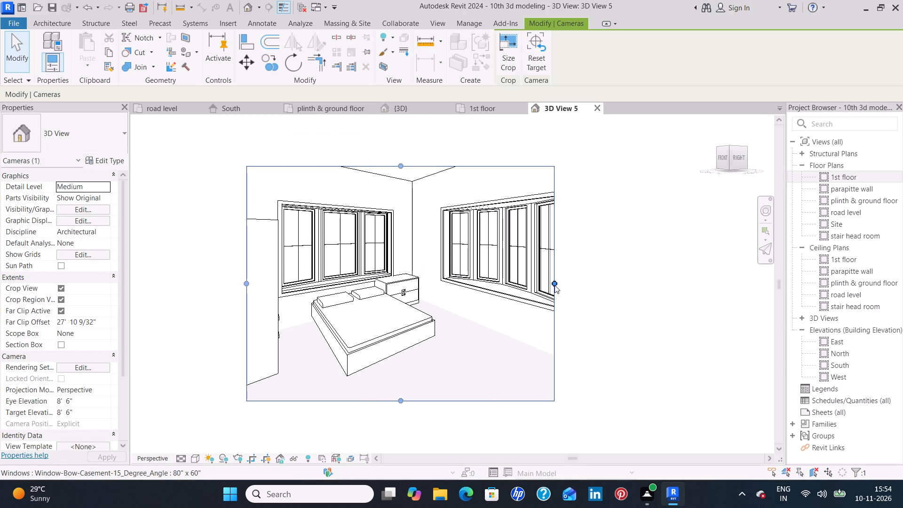
drag(554, 283, 587, 284)
Set the rear bedroom camera view's visual style to Realistic, inspect the bed and windows, and close the view.
middle_drag(474, 275, 470, 320)
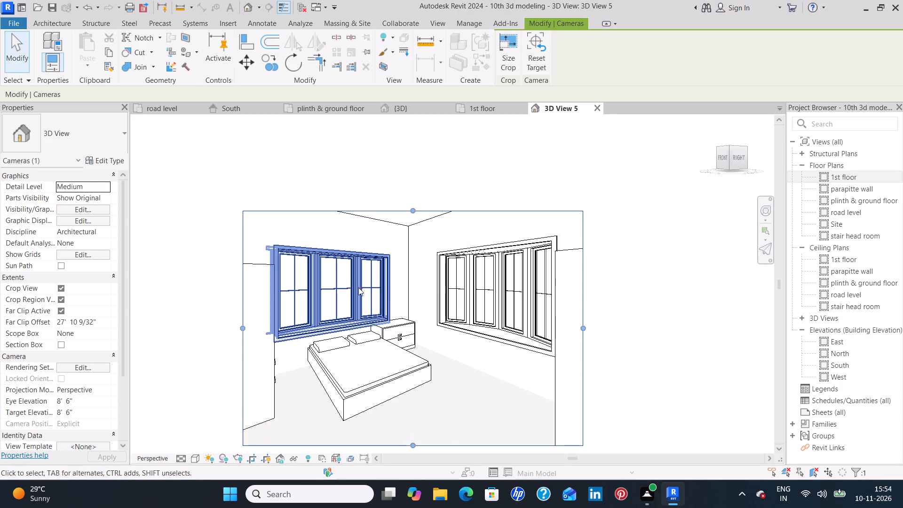
click(193, 458)
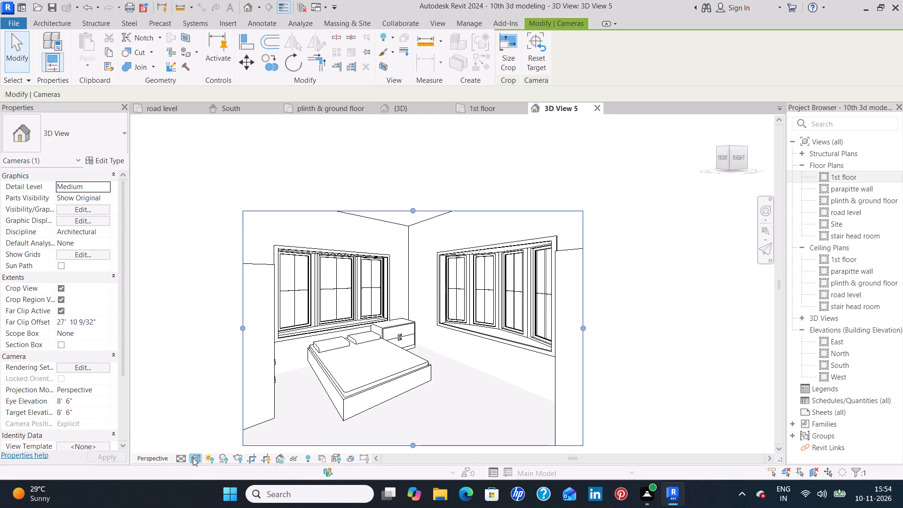
click(207, 446)
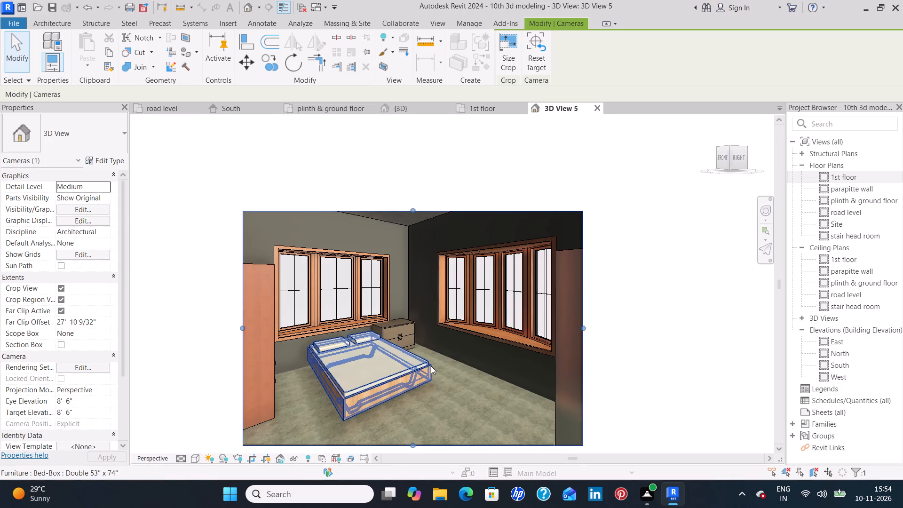
scroll(510, 348, up, 2)
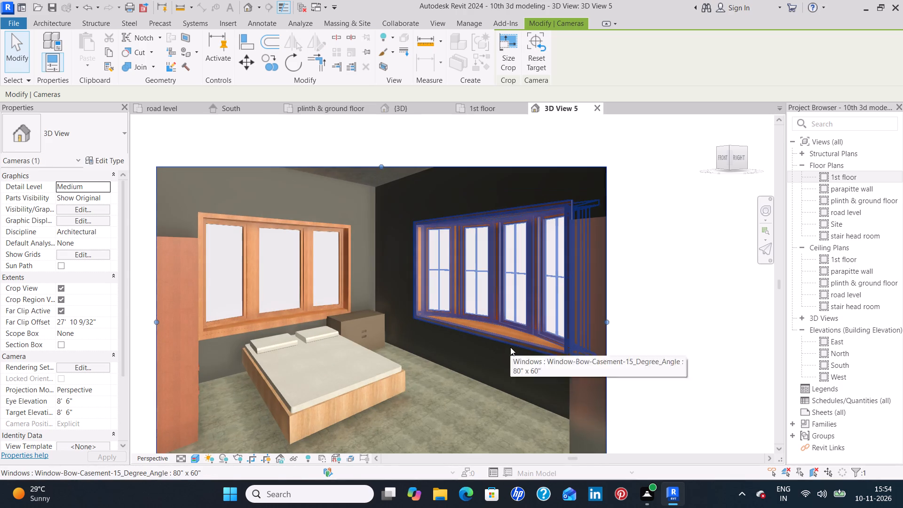
scroll(259, 320, up, 1)
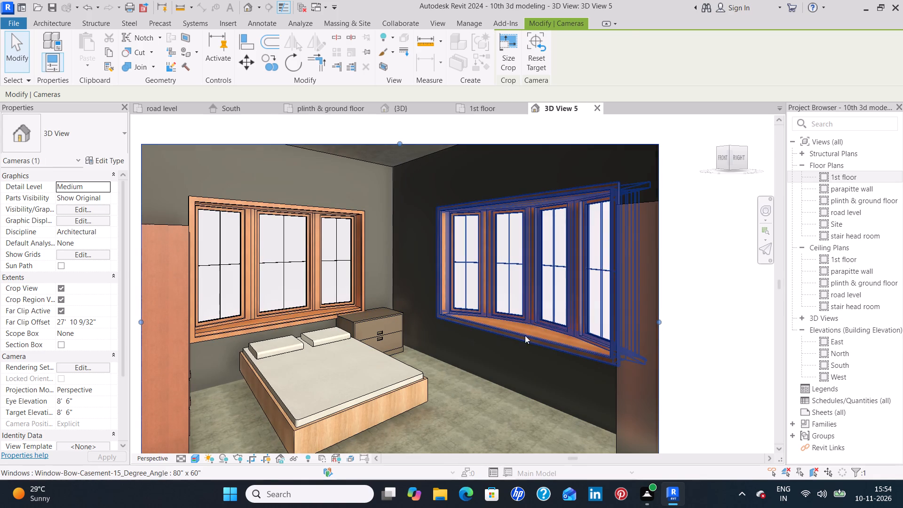
scroll(536, 337, down, 3)
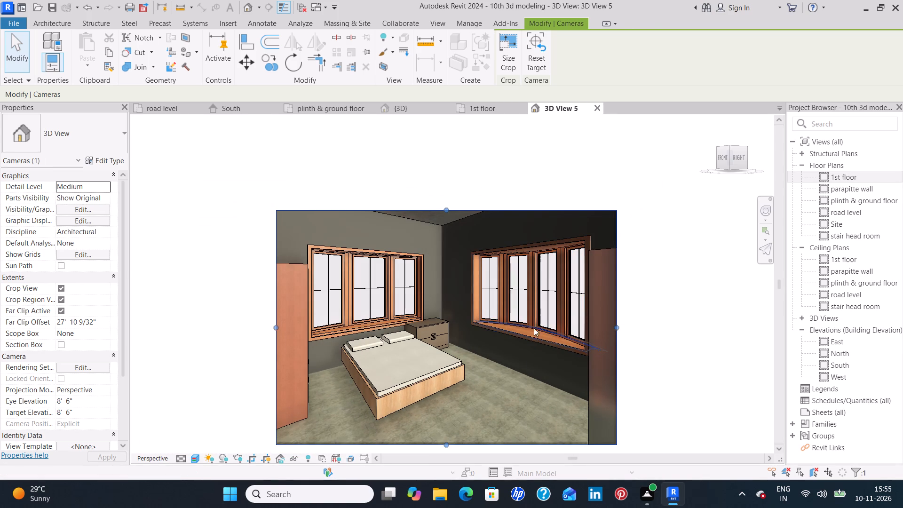
click(596, 107)
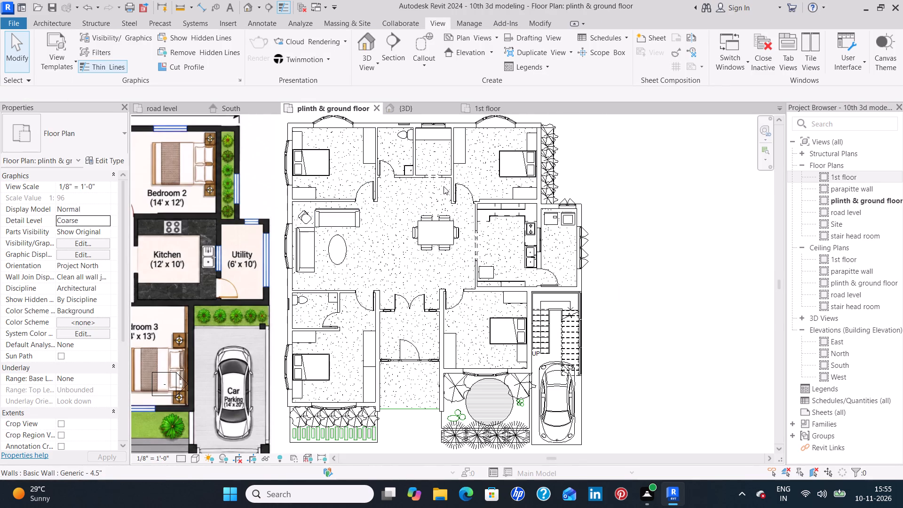
On the plinth & ground floor plan, set the elevation from level of both bathroom work sinks to 3'.
click(406, 166)
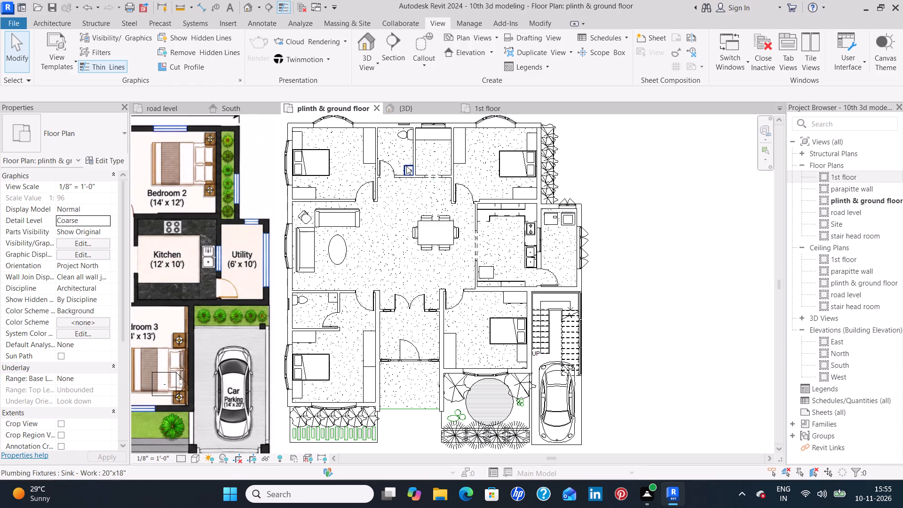
ctrl+click(327, 298)
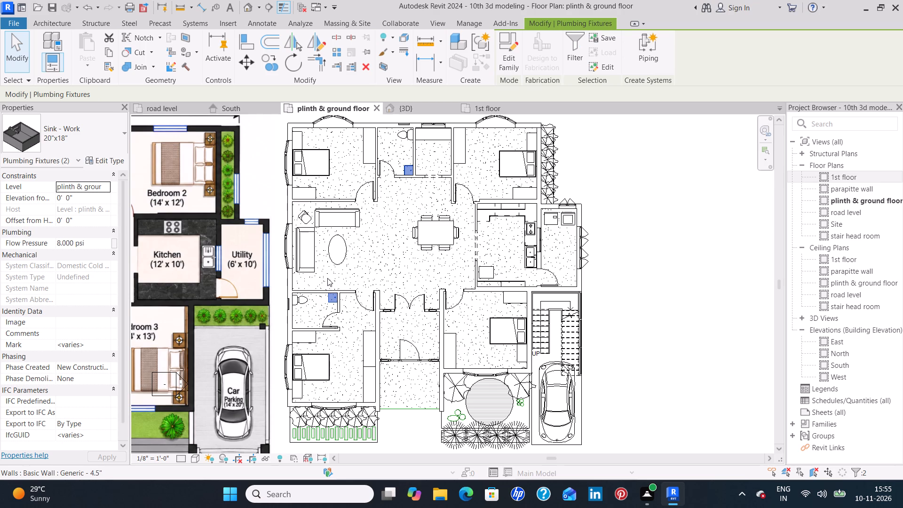
click(86, 202)
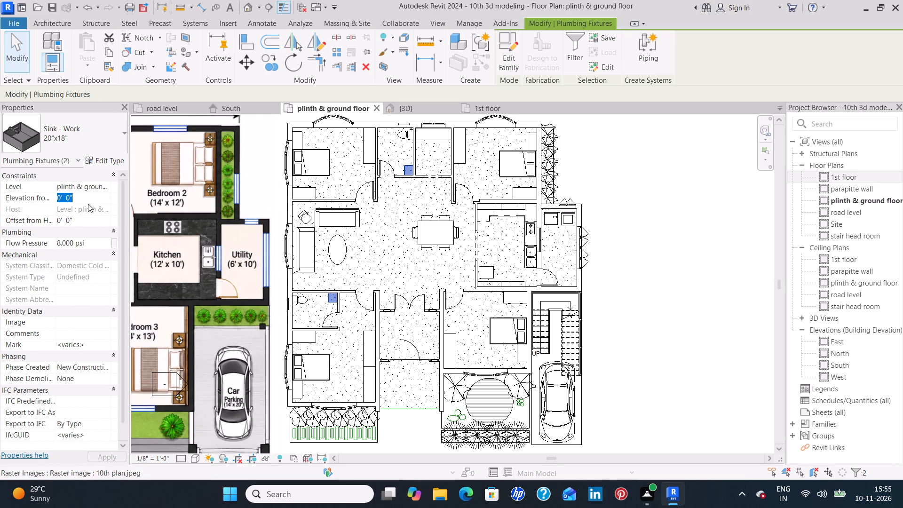
key(BackSpace)
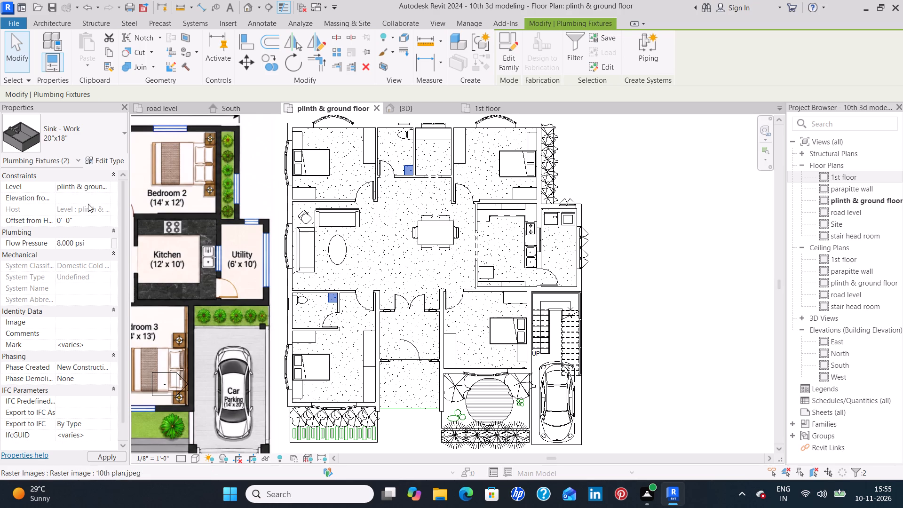
text(3')
key(Return)
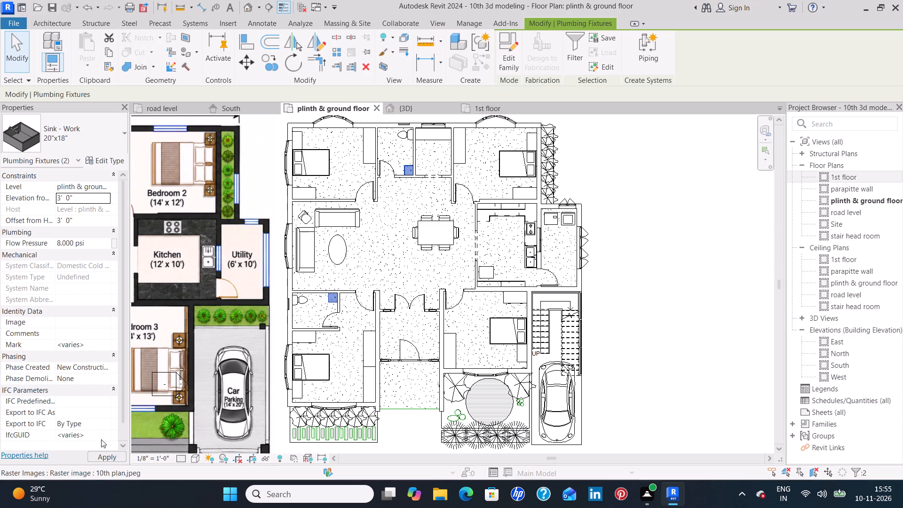
click(102, 457)
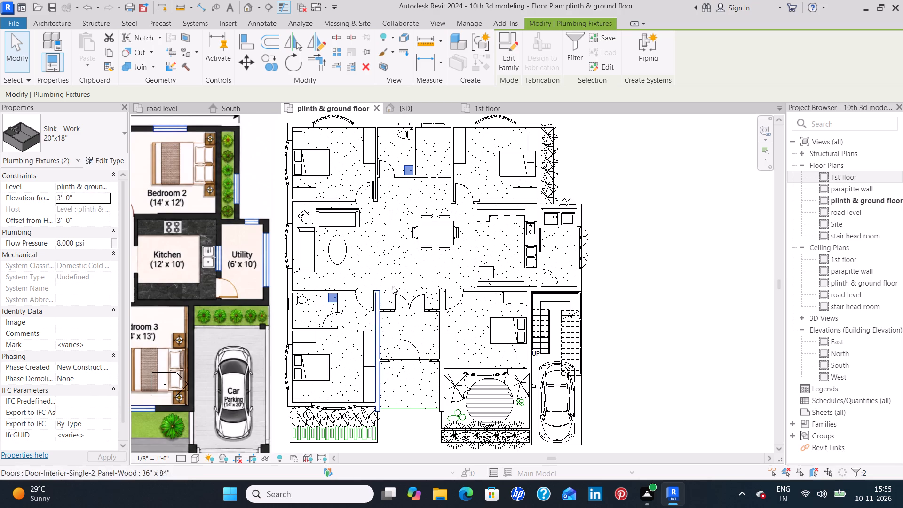
click(394, 251)
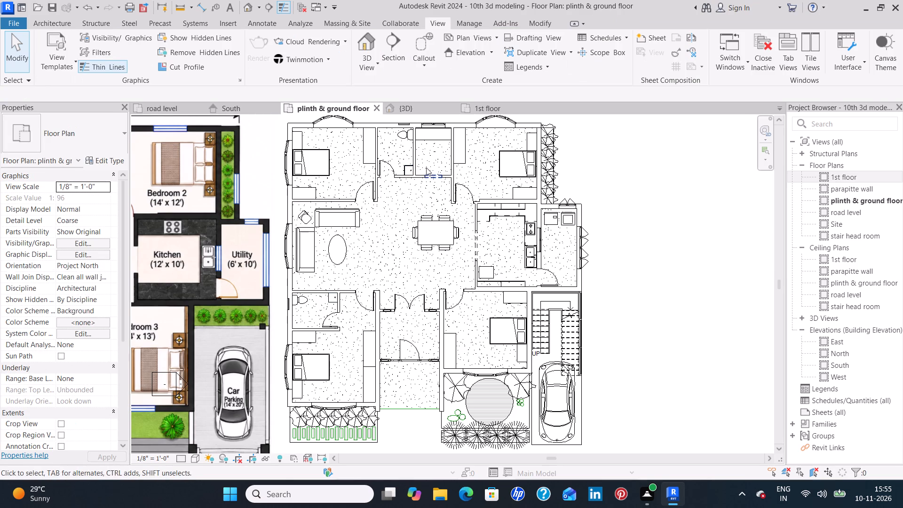
click(404, 166)
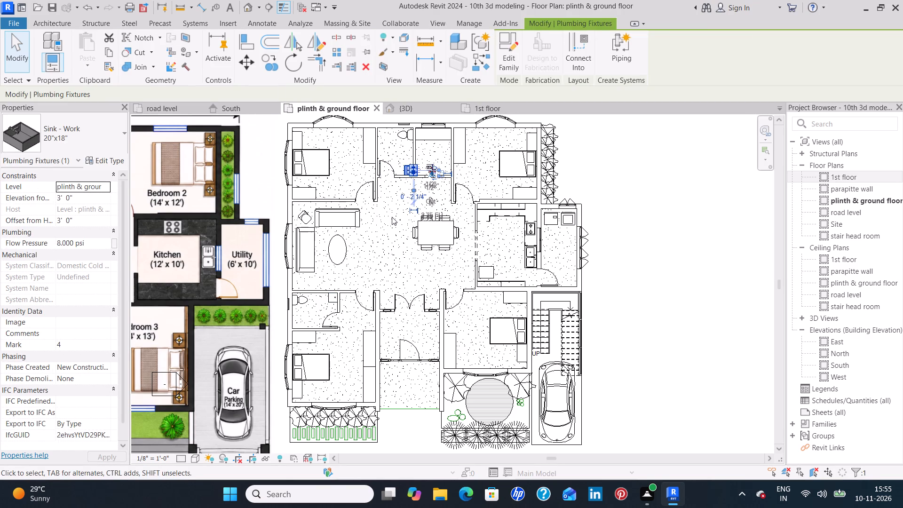
click(392, 217)
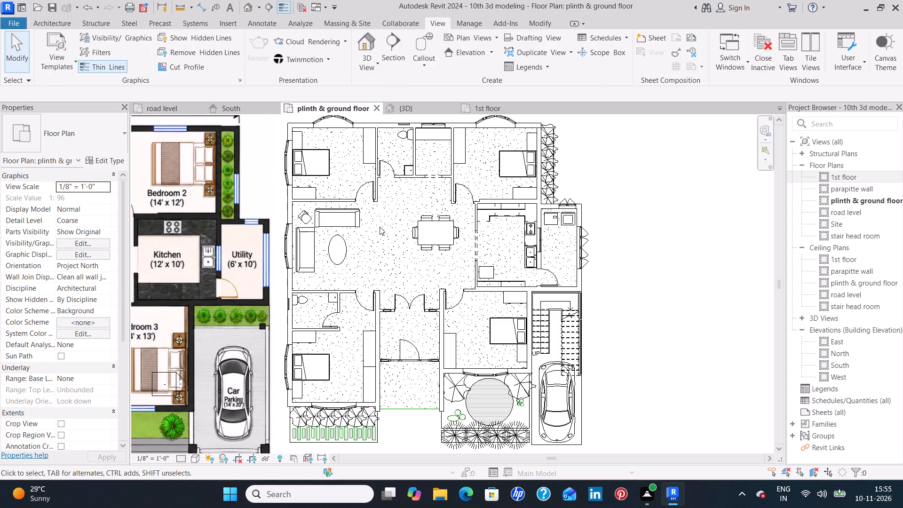
Place a perspective camera in the kitchen beside the dining-side opening, aimed diagonally across the stove counter toward the utility room's rear wall.
click(370, 68)
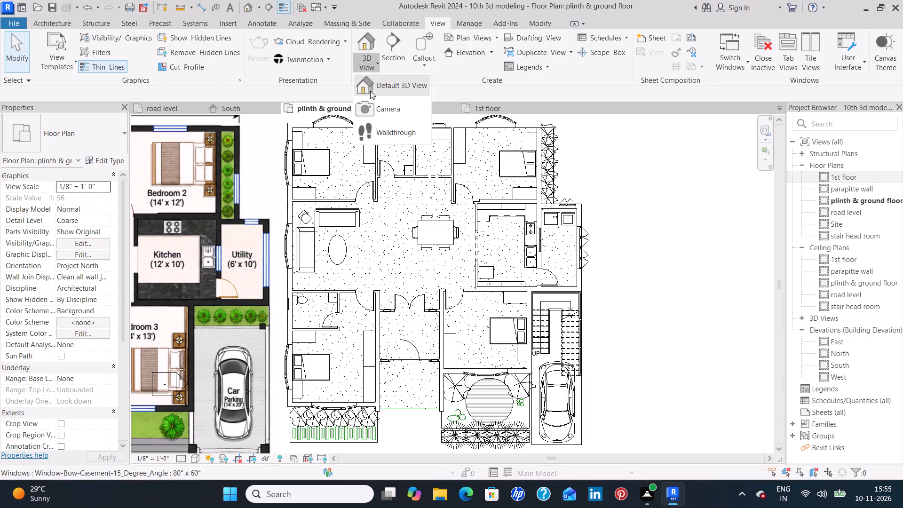
click(387, 110)
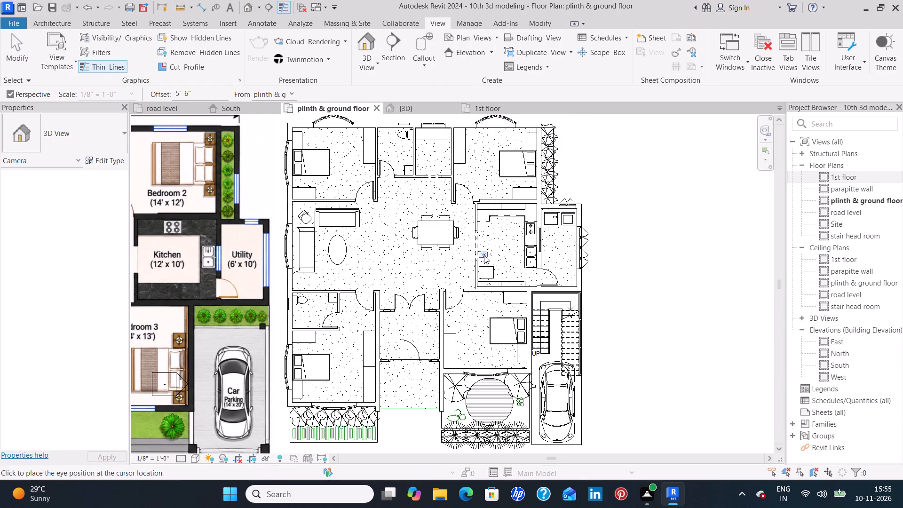
click(486, 263)
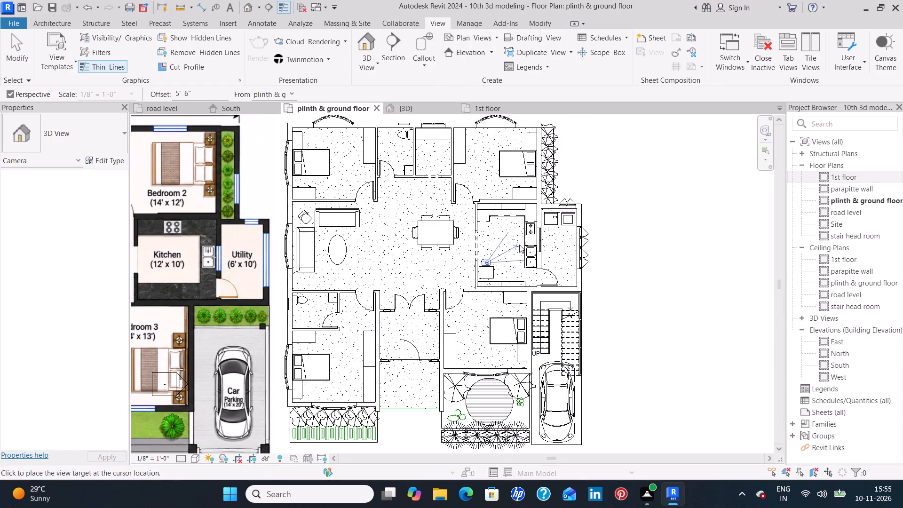
click(563, 199)
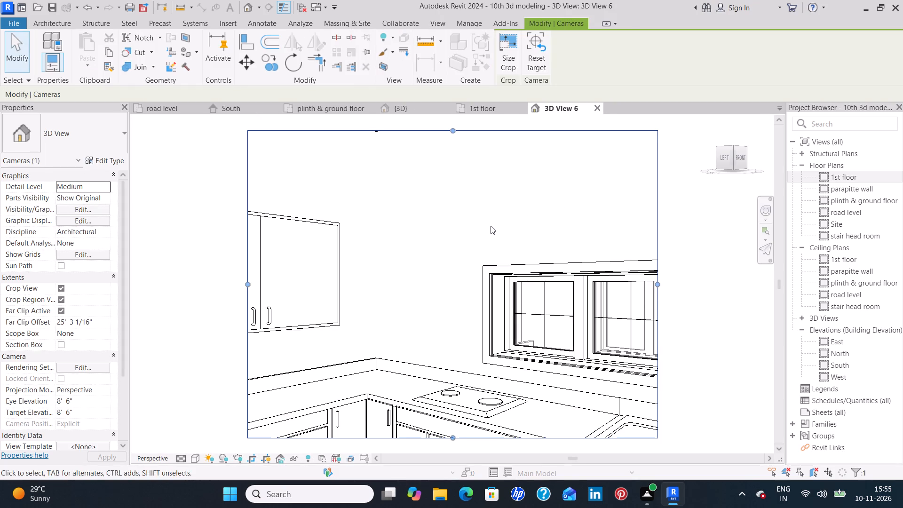
Extend the kitchen camera view's crop region on all four sides to include the base cabinets, sink, wall cabinets and ceiling corner.
scroll(491, 226, down, 3)
middle_drag(450, 310, 430, 230)
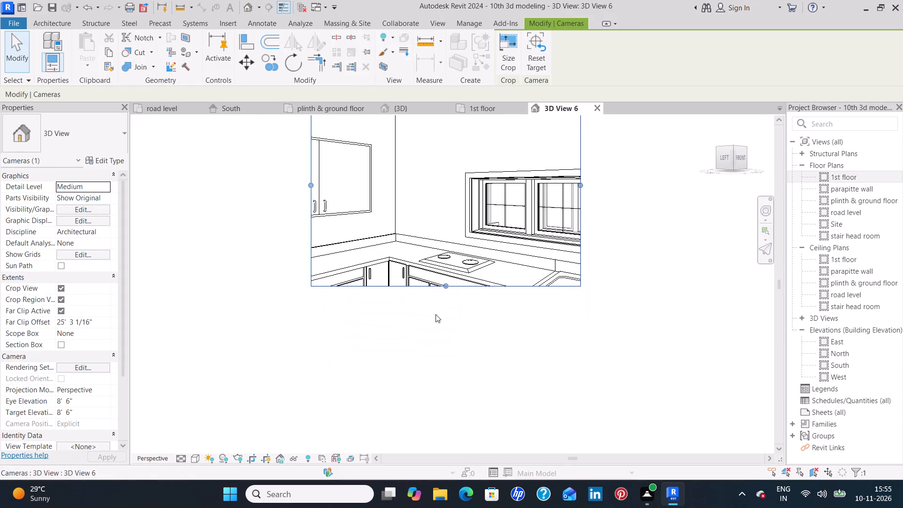
drag(441, 286, 446, 354)
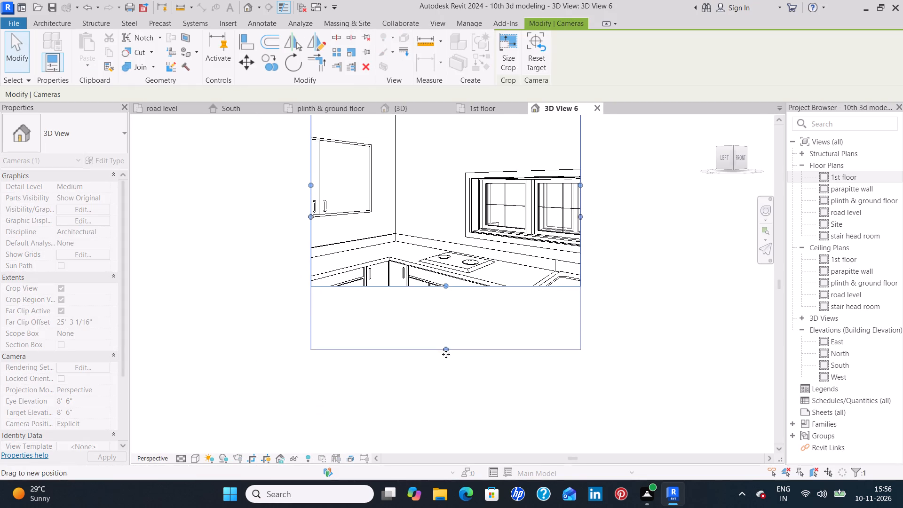
drag(446, 354, 439, 400)
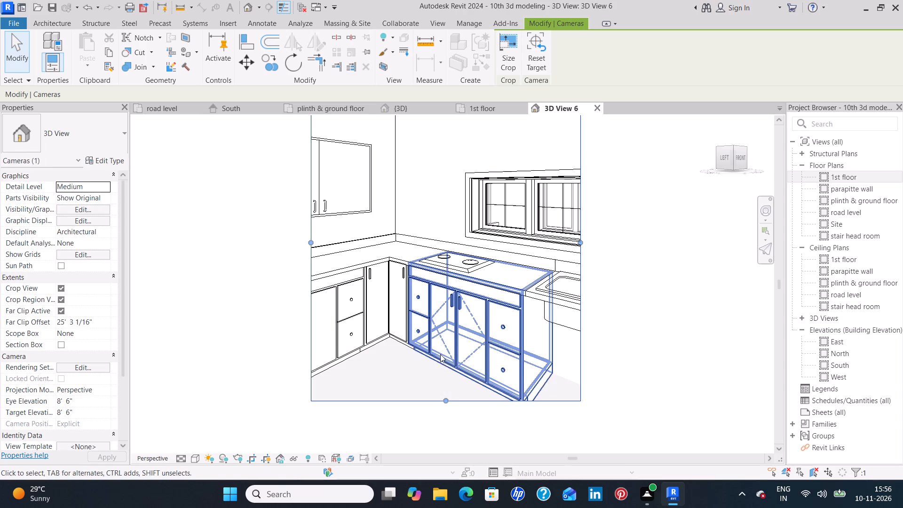
middle_drag(436, 355, 323, 372)
drag(470, 260, 566, 276)
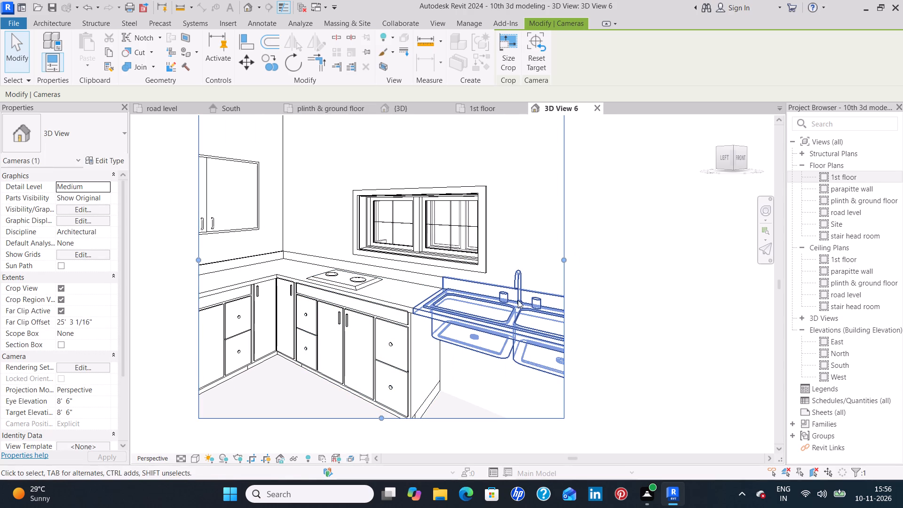
middle_drag(509, 304, 460, 332)
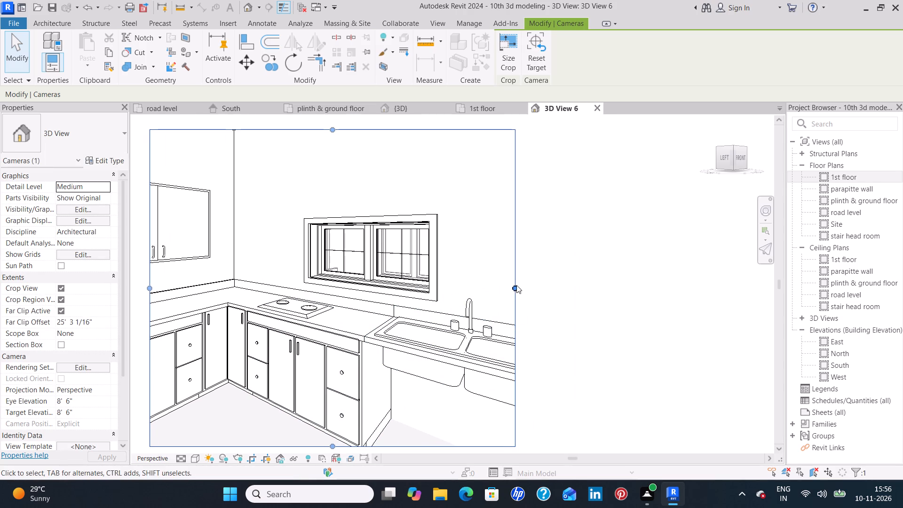
drag(515, 285, 569, 293)
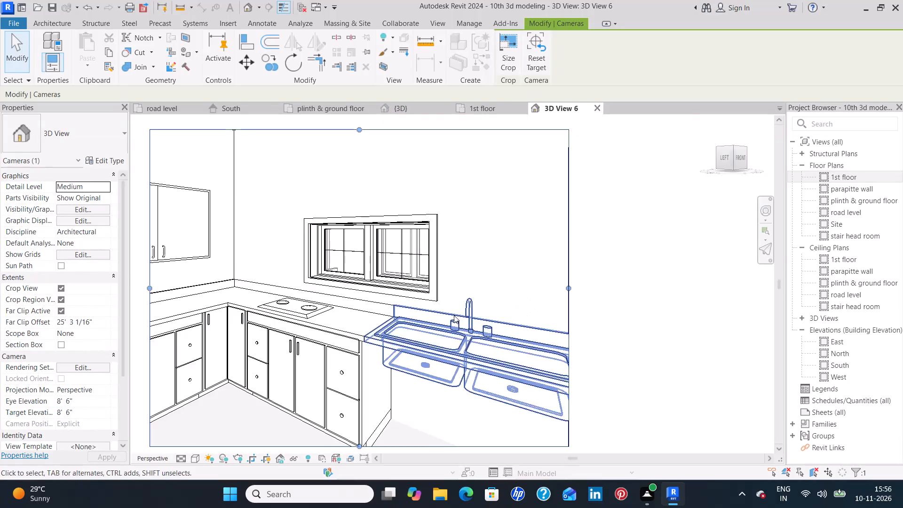
scroll(452, 316, down, 2)
middle_drag(342, 299, 472, 296)
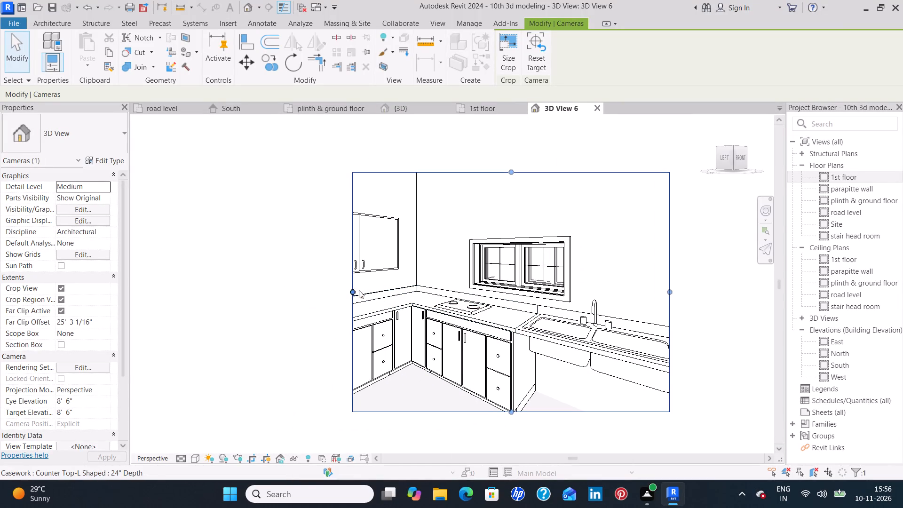
drag(350, 289, 264, 300)
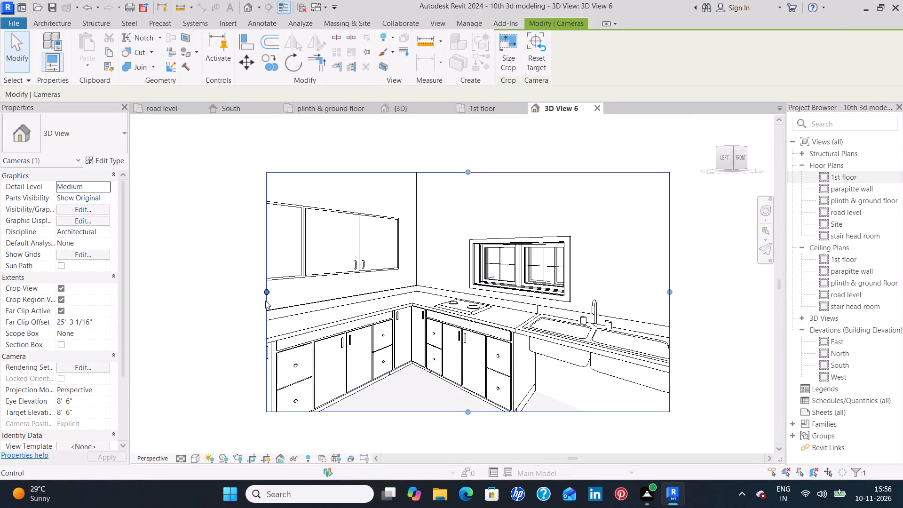
drag(265, 293, 191, 292)
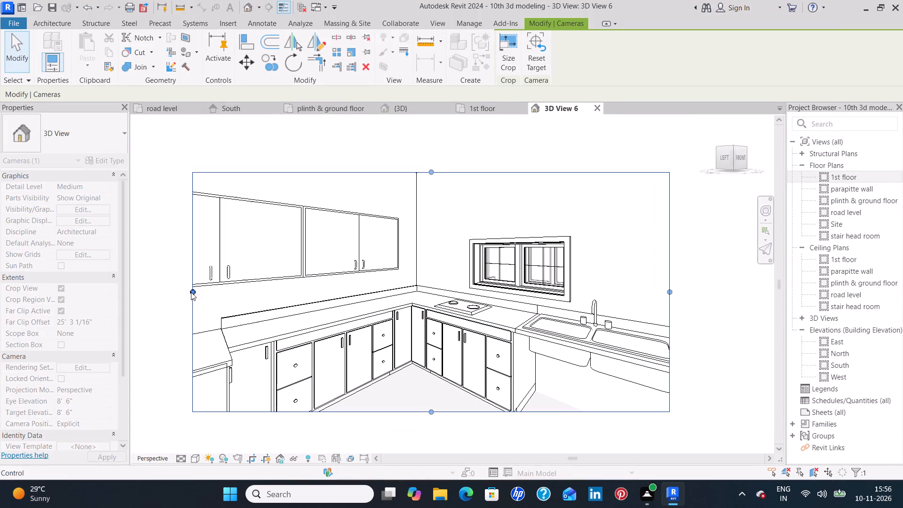
scroll(330, 285, down, 2)
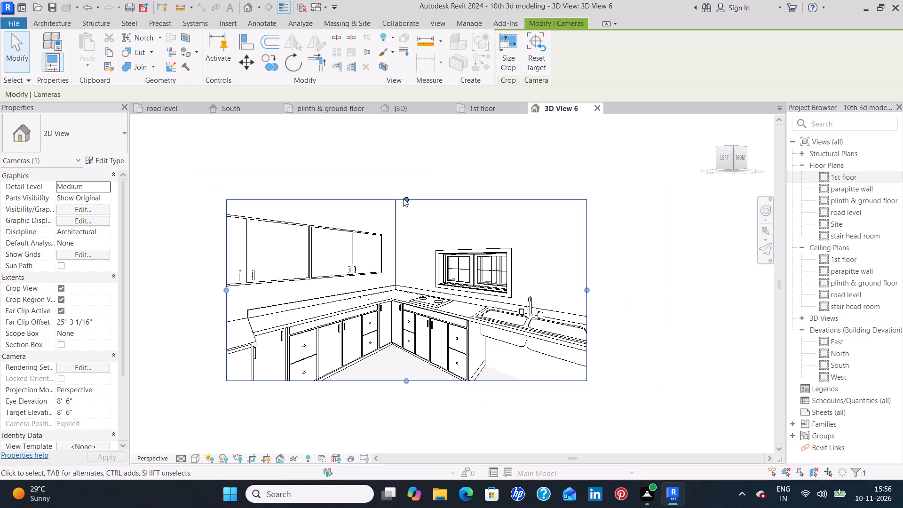
drag(403, 195, 404, 178)
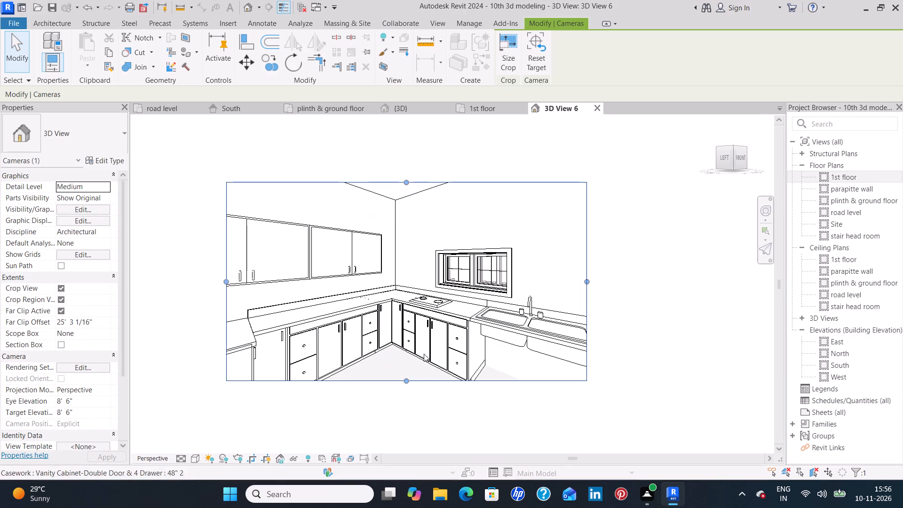
Extend the kitchen camera view's crop region downward and toward the sink side to include more floor and the utility door.
drag(406, 379, 408, 421)
middle_drag(438, 379, 428, 324)
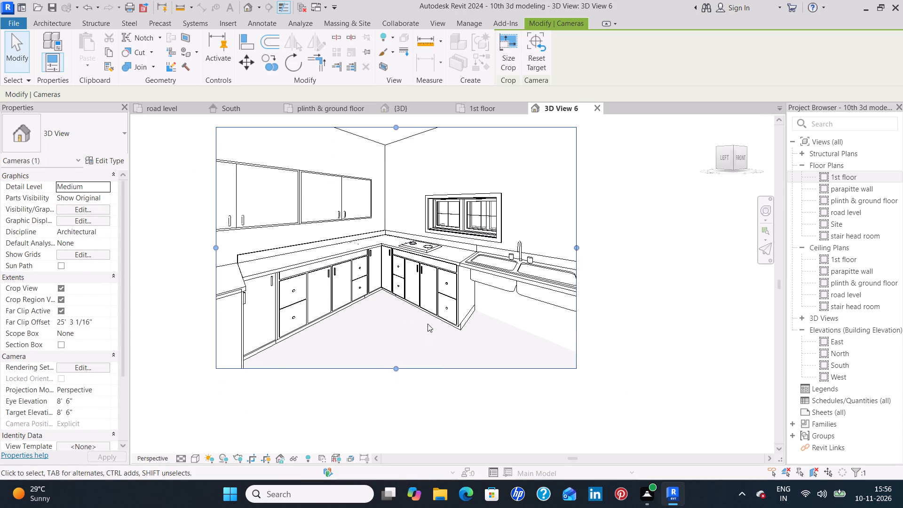
scroll(426, 324, down, 2)
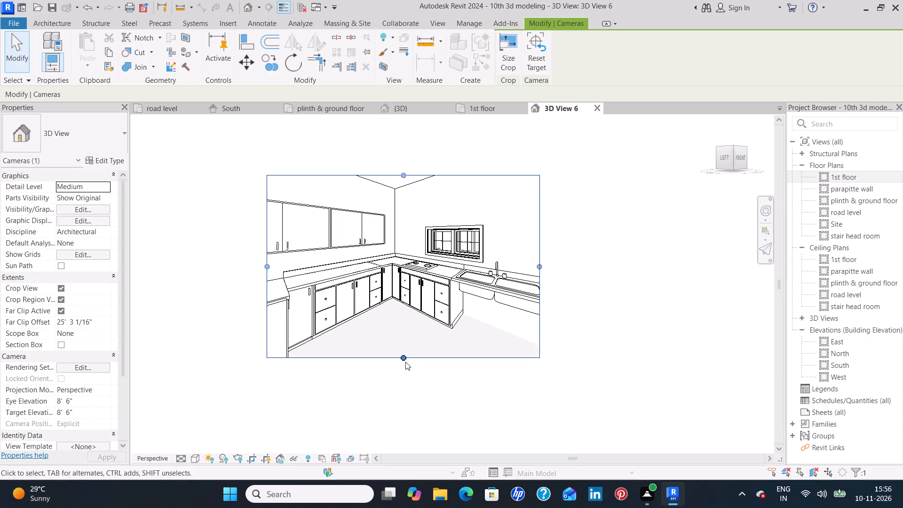
drag(400, 355, 405, 400)
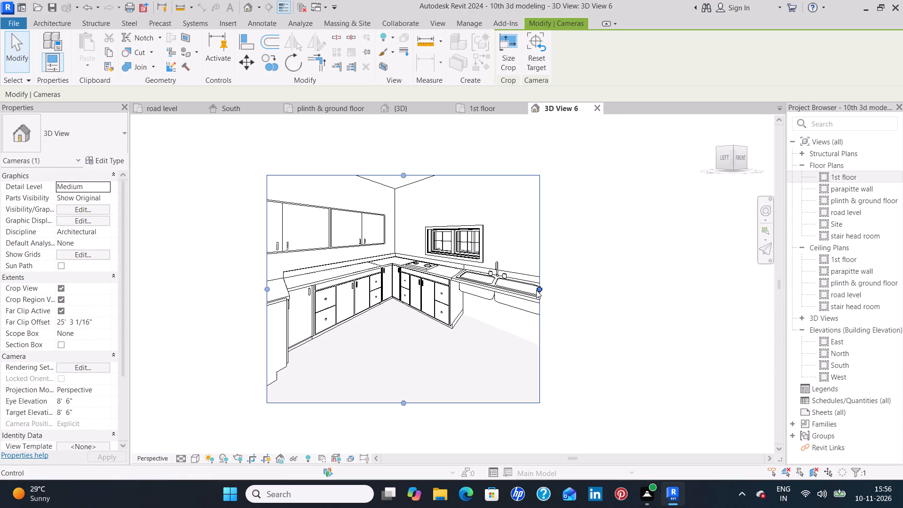
drag(538, 288, 614, 283)
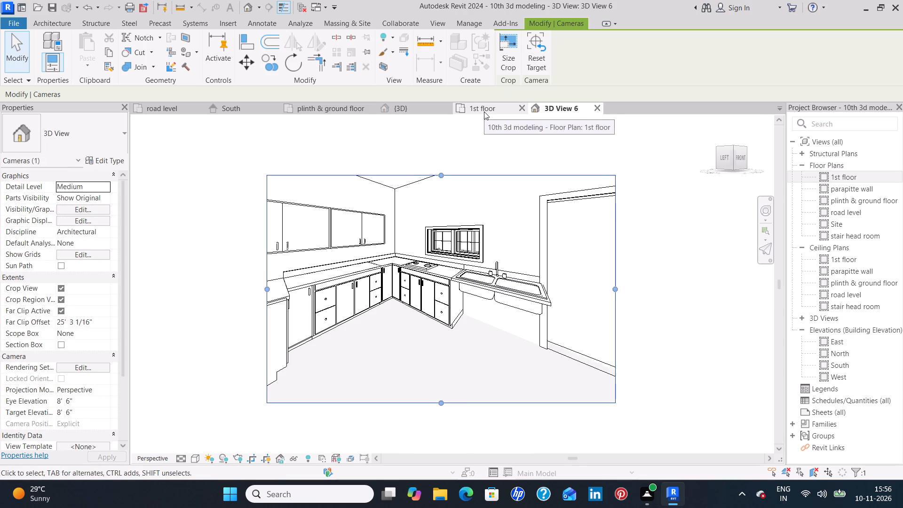
Set the kitchen camera view's visual style to Realistic.
click(197, 454)
click(221, 449)
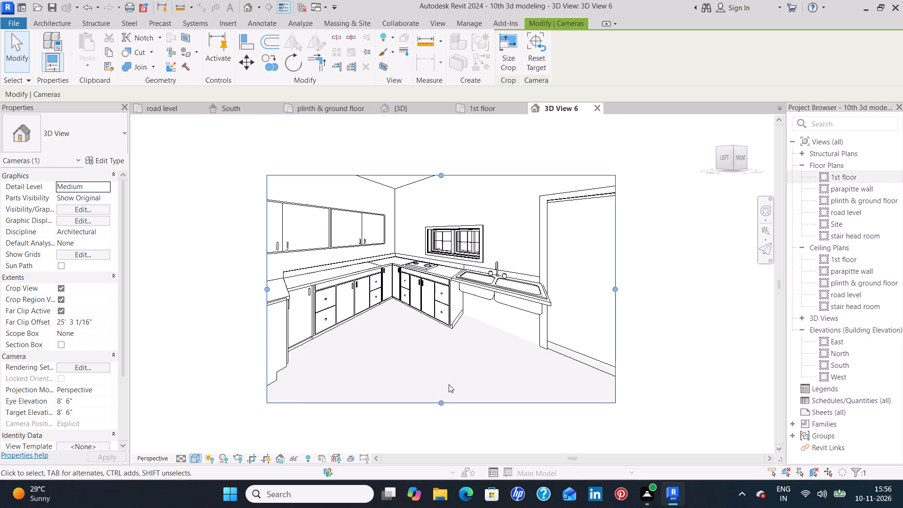
click(458, 382)
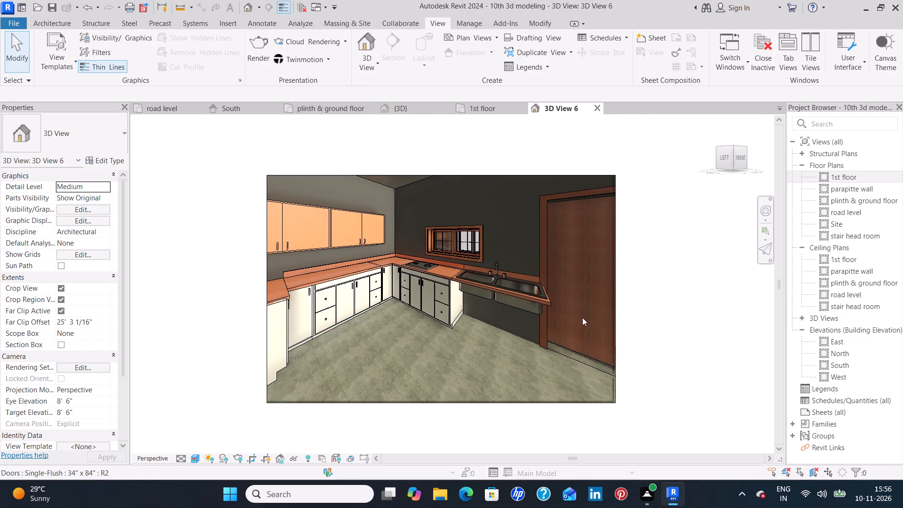
Examine the double sink, stove counter, cabinets and utility door in the kitchen view, and close the view.
scroll(566, 312, up, 6)
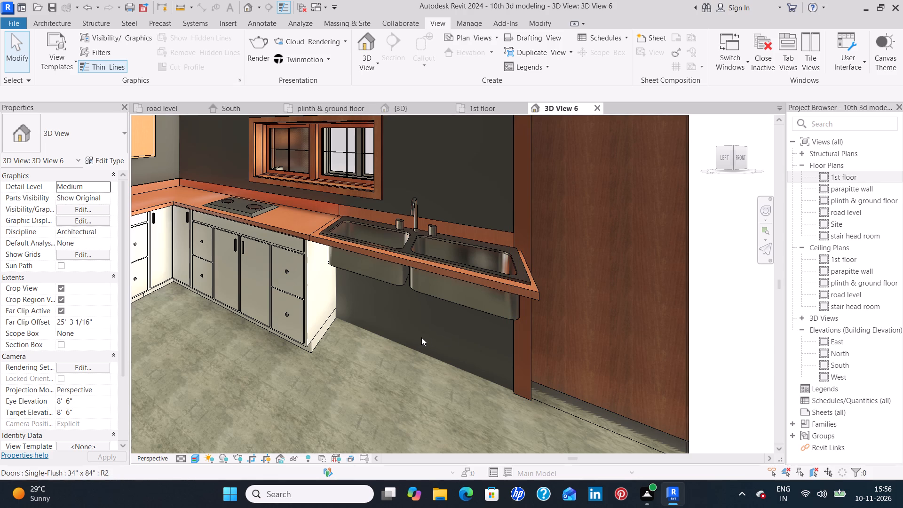
scroll(420, 337, down, 3)
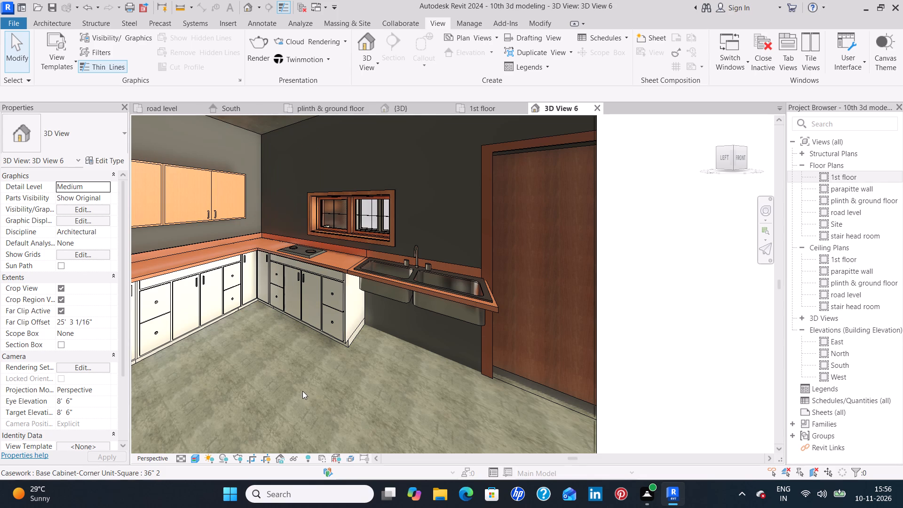
scroll(302, 391, down, 1)
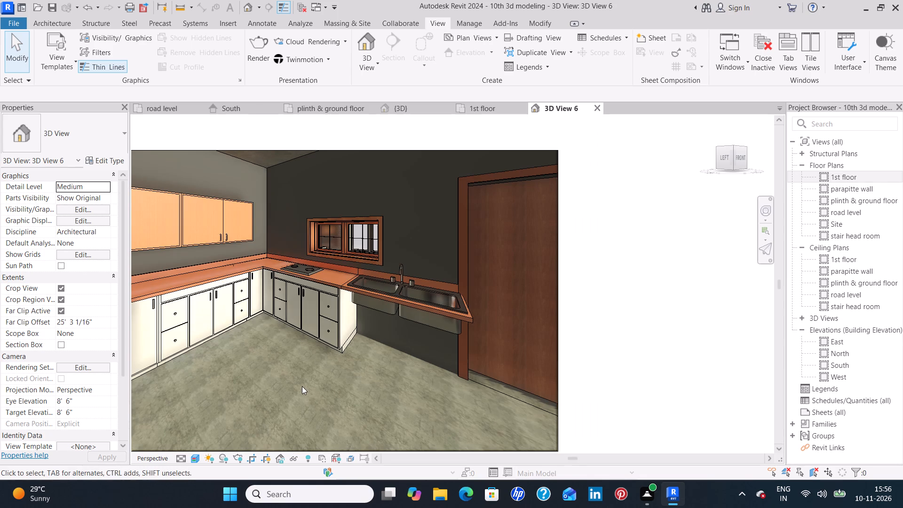
scroll(302, 386, down, 2)
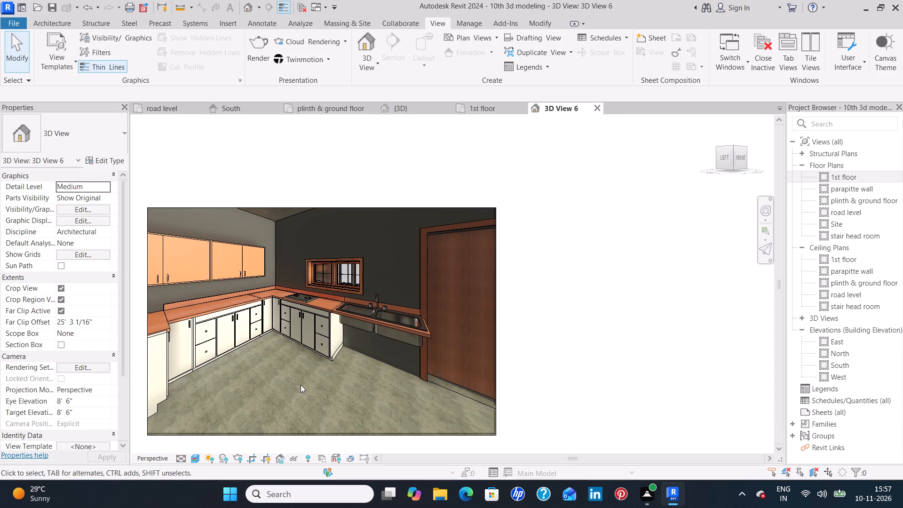
scroll(301, 385, down, 1)
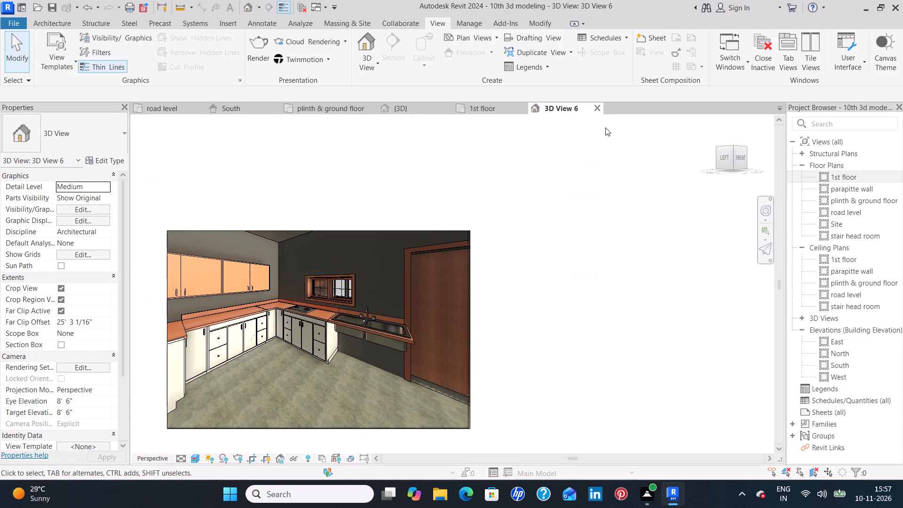
click(597, 109)
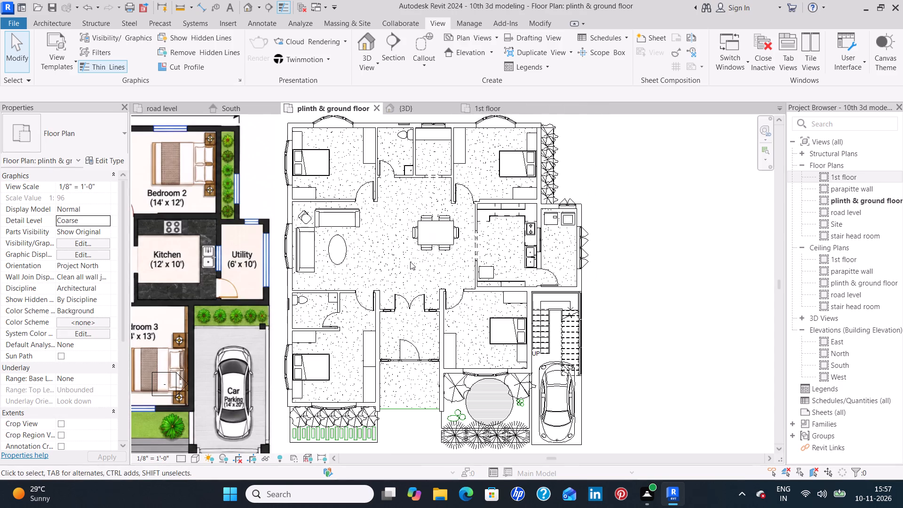
On the plinth & ground floor plan, place a perspective camera well in front of the sitout, aimed toward the rear of the house.
scroll(524, 302, down, 1)
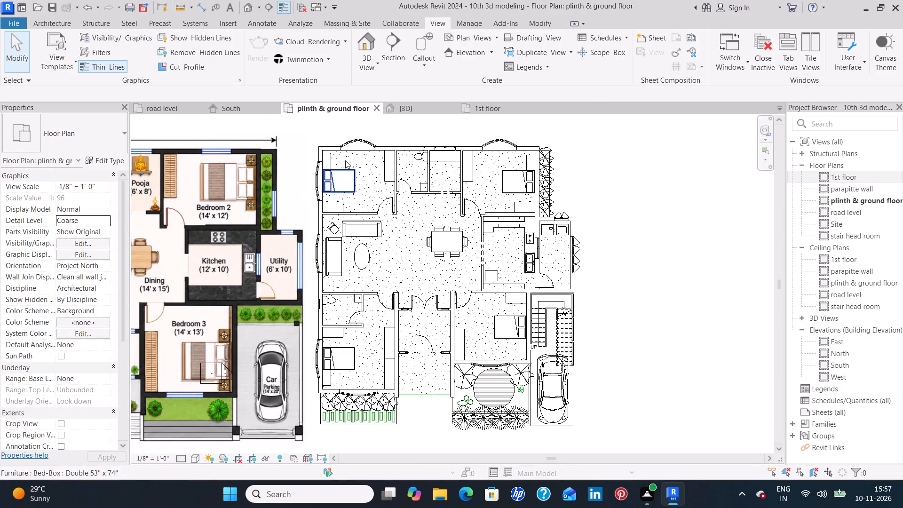
click(160, 107)
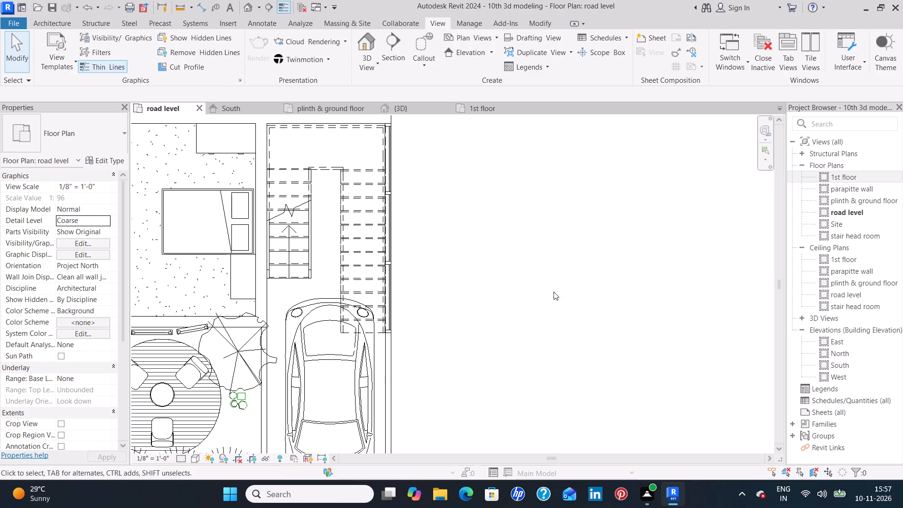
click(344, 108)
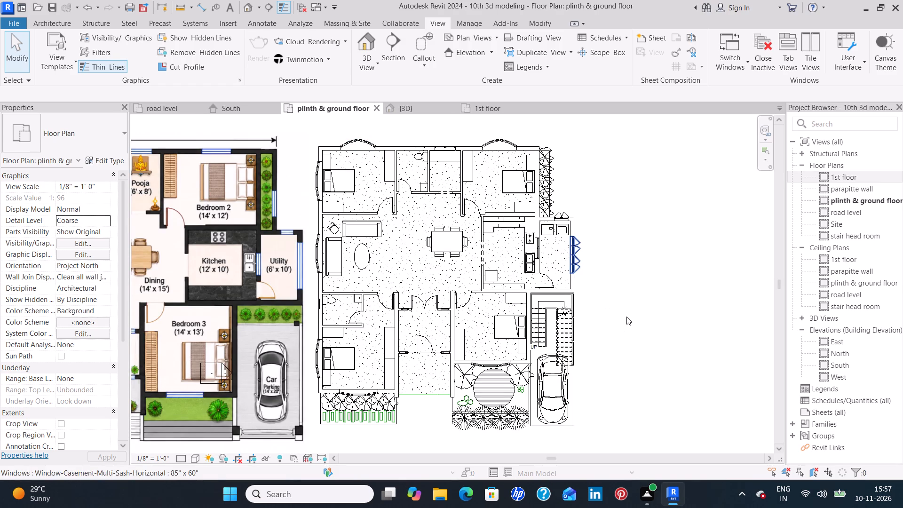
middle_drag(627, 312, 638, 258)
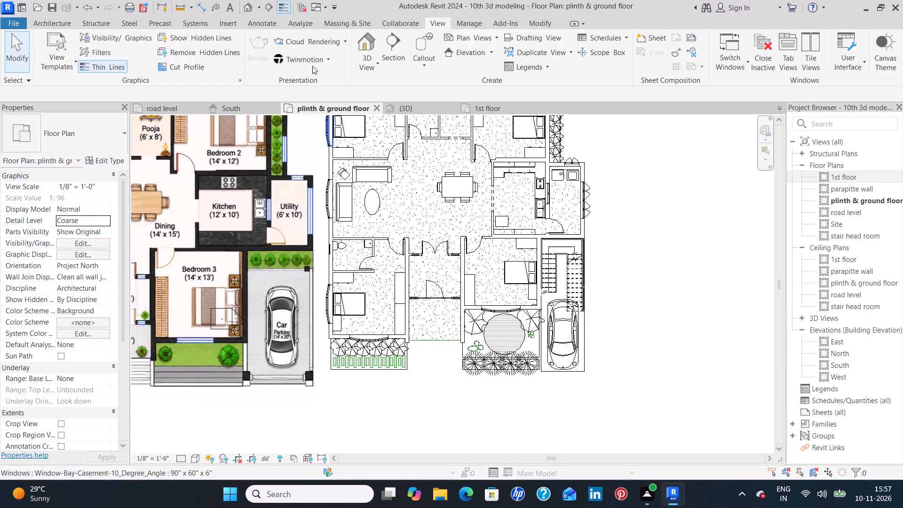
click(361, 63)
click(384, 115)
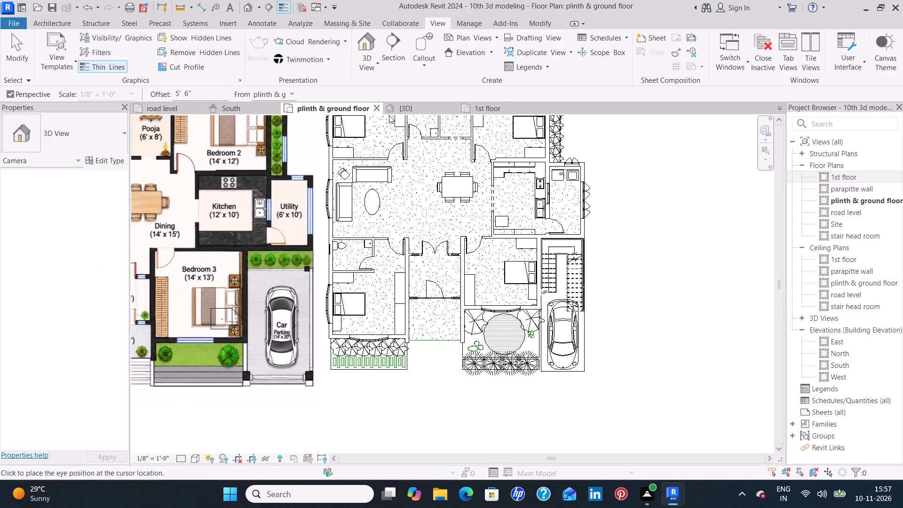
middle_drag(491, 353, 532, 245)
scroll(532, 245, down, 2)
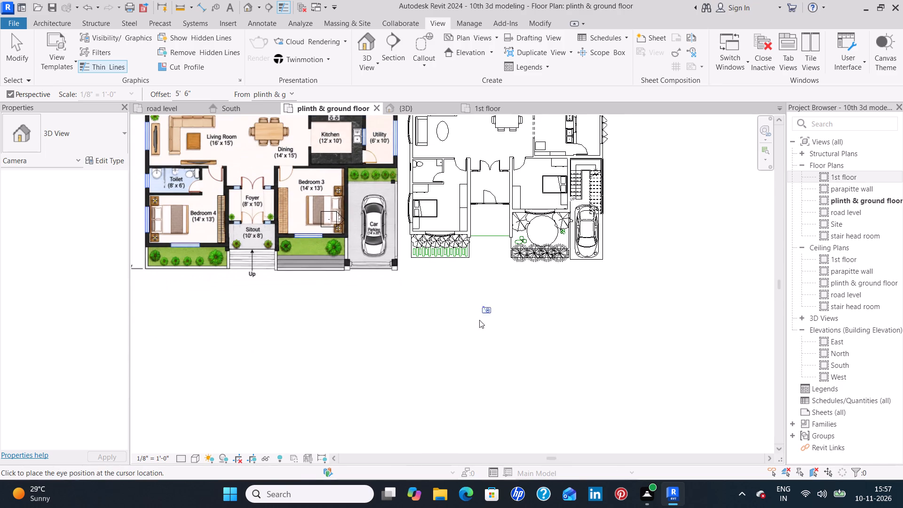
click(482, 428)
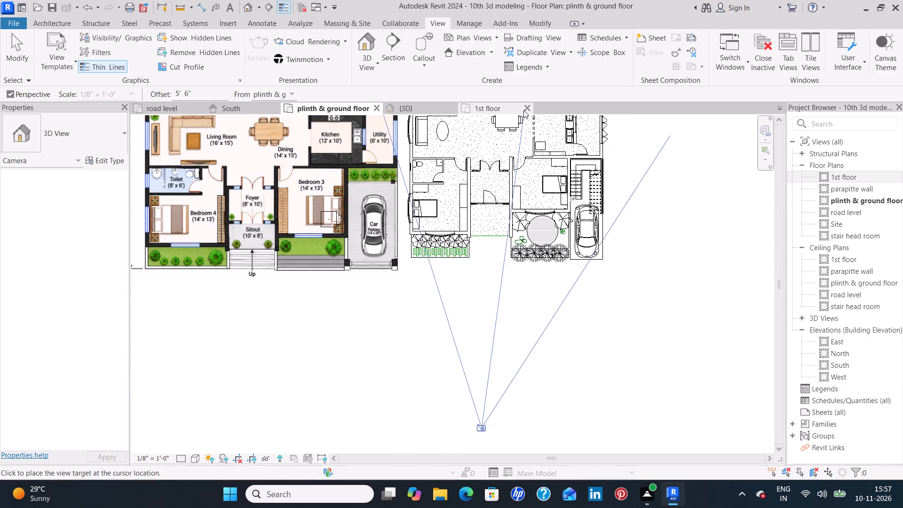
middle_drag(522, 125, 519, 195)
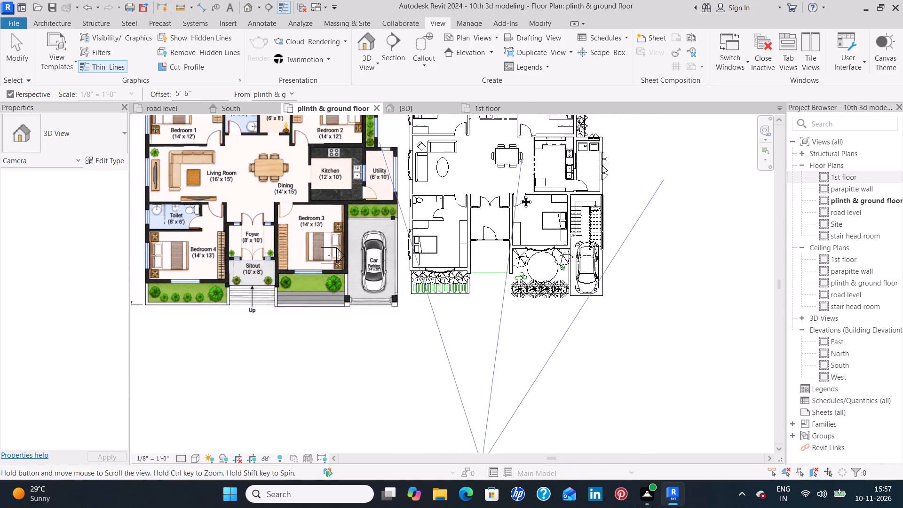
middle_drag(519, 195, 509, 262)
click(523, 156)
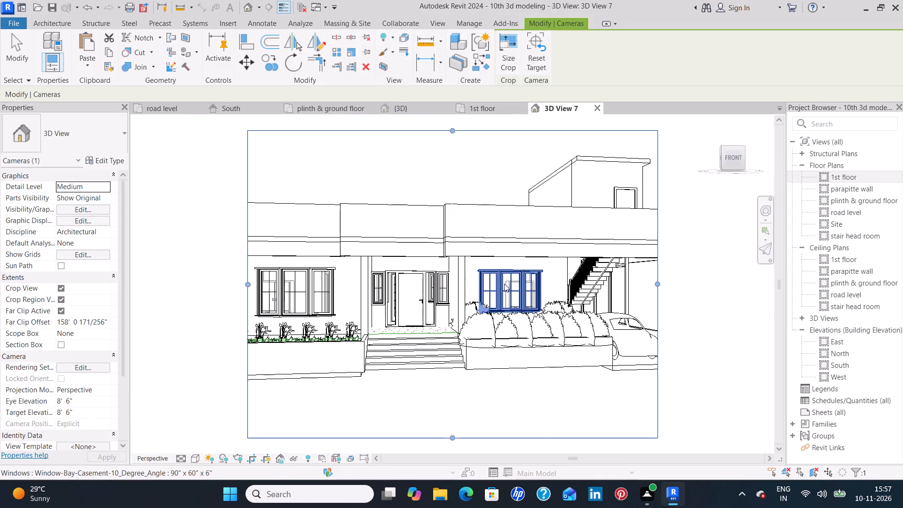
Adjust the exterior camera view's crop region, widening both sides to frame the whole front facade and trimming the empty area below.
scroll(506, 288, down, 2)
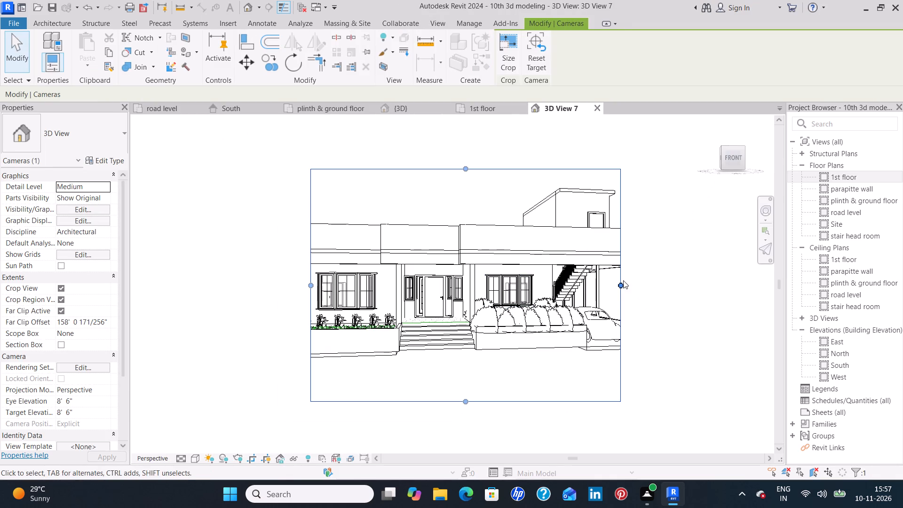
drag(621, 283, 648, 288)
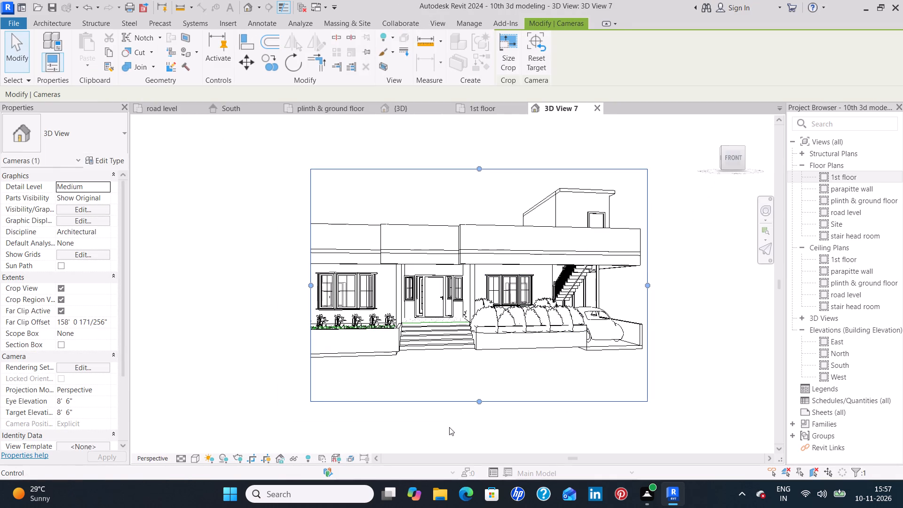
drag(477, 401, 477, 426)
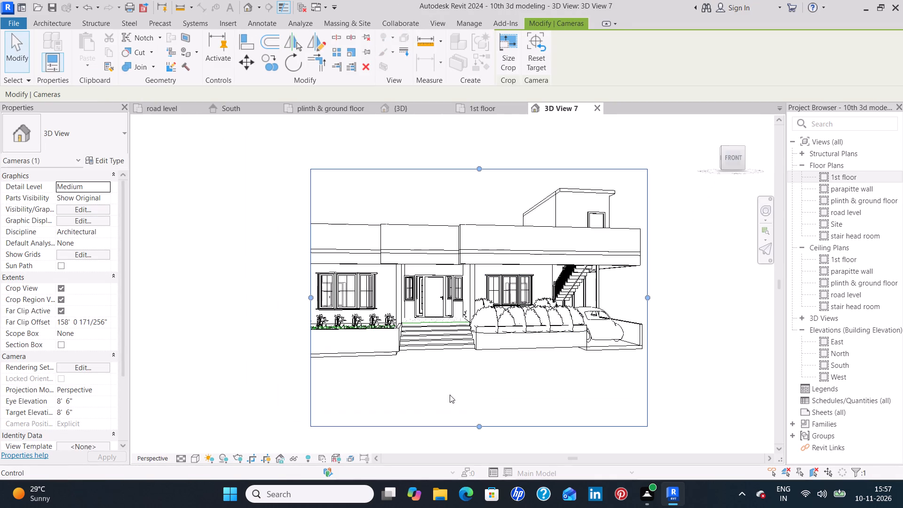
drag(309, 295, 288, 298)
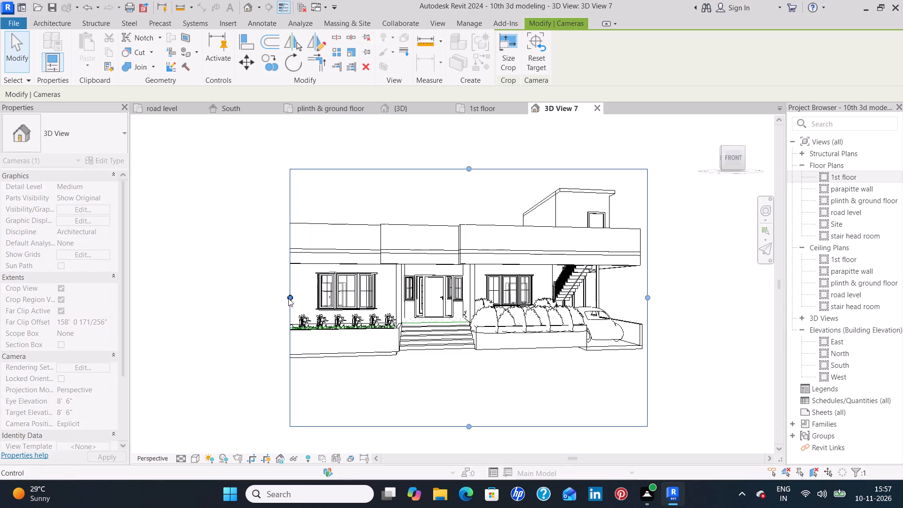
drag(288, 298, 230, 294)
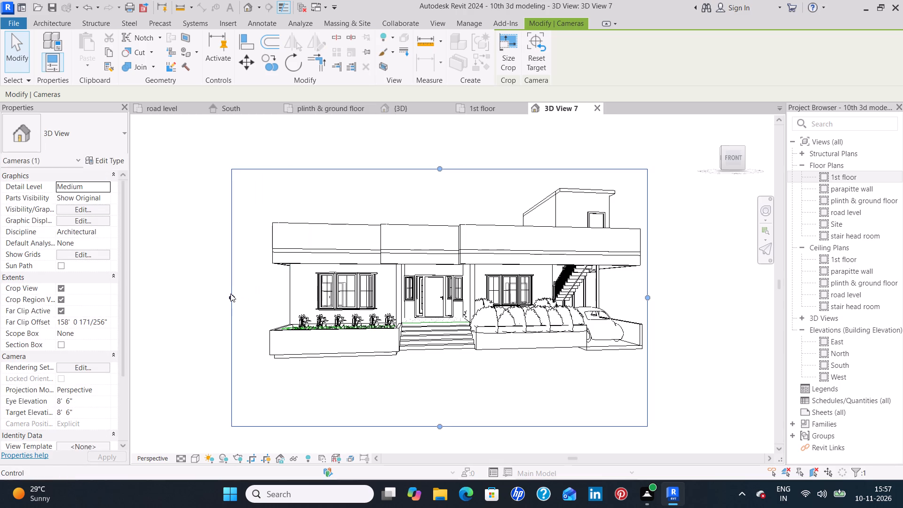
drag(231, 294, 260, 295)
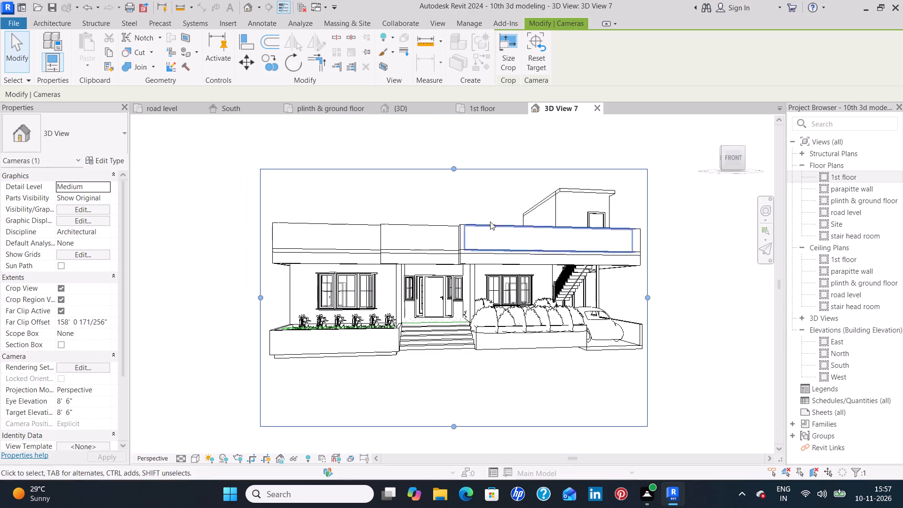
drag(451, 423, 451, 418)
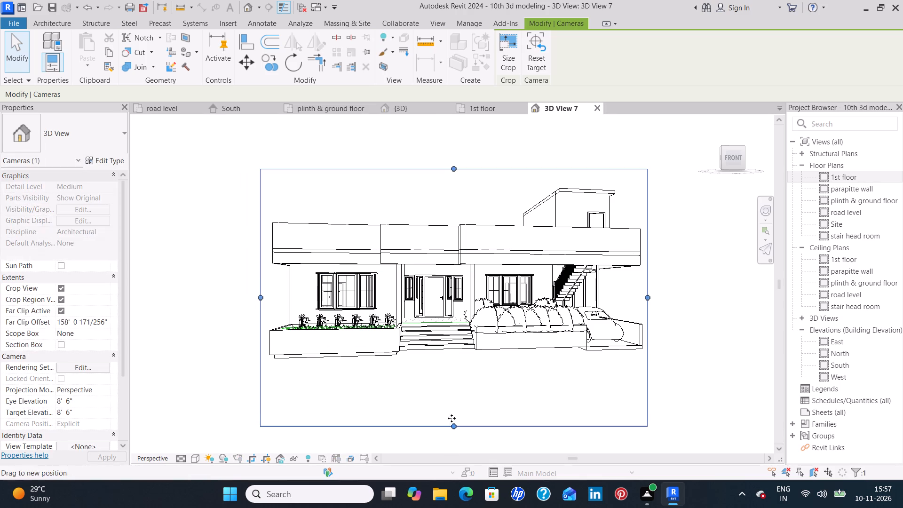
drag(451, 418, 459, 379)
scroll(465, 287, up, 3)
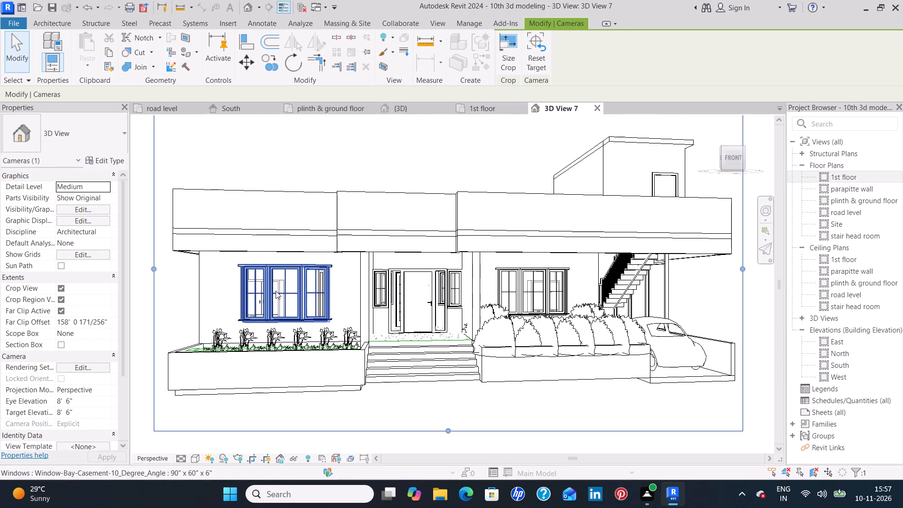
Set the exterior front camera view's visual style to Realistic.
click(198, 457)
click(219, 441)
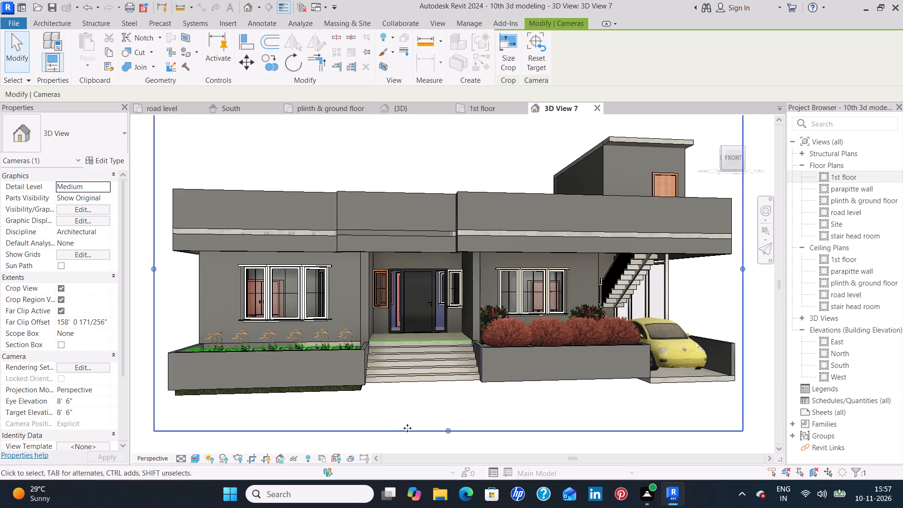
middle_drag(512, 143, 513, 171)
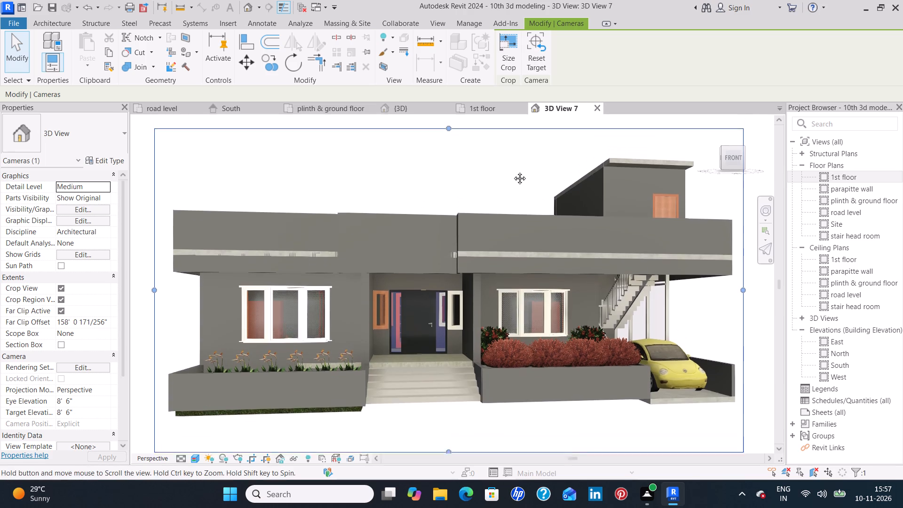
middle_drag(513, 173, 515, 157)
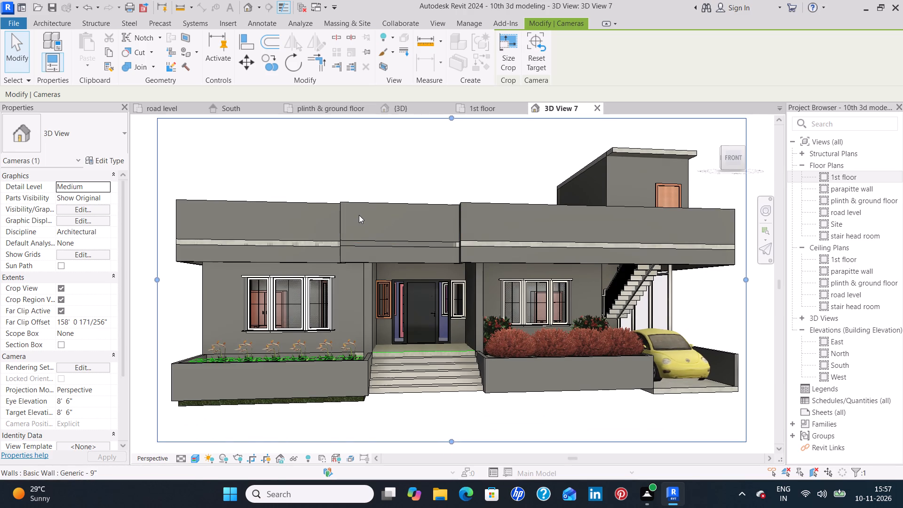
Render the exterior front camera view at Medium quality with a 300 DPI printer resolution.
key(r)
key(r)
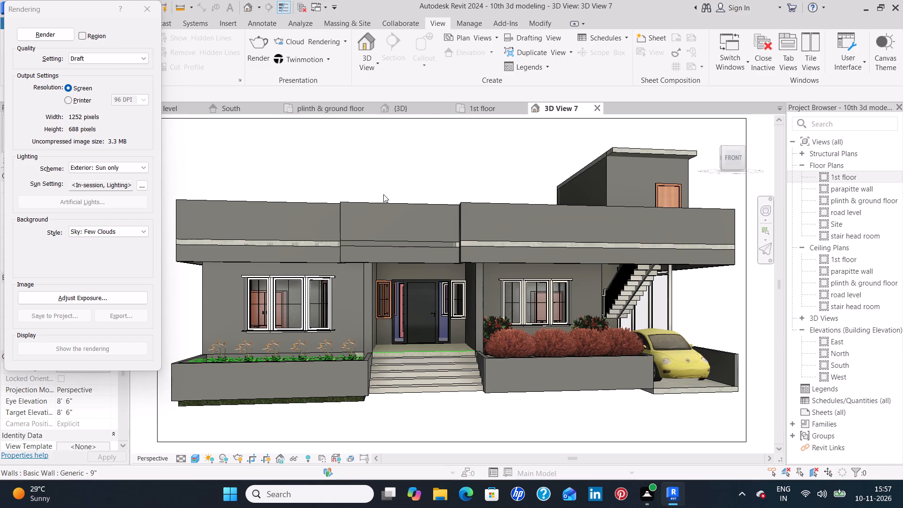
click(111, 59)
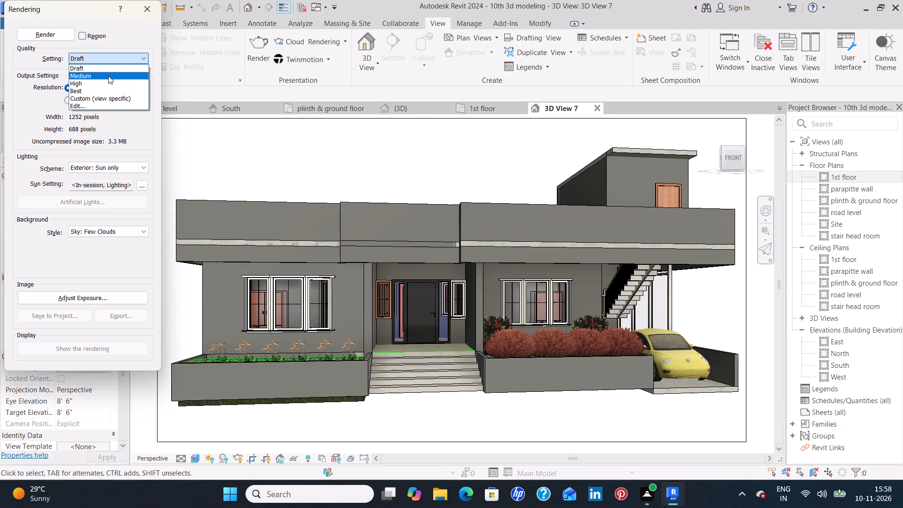
click(108, 75)
click(68, 100)
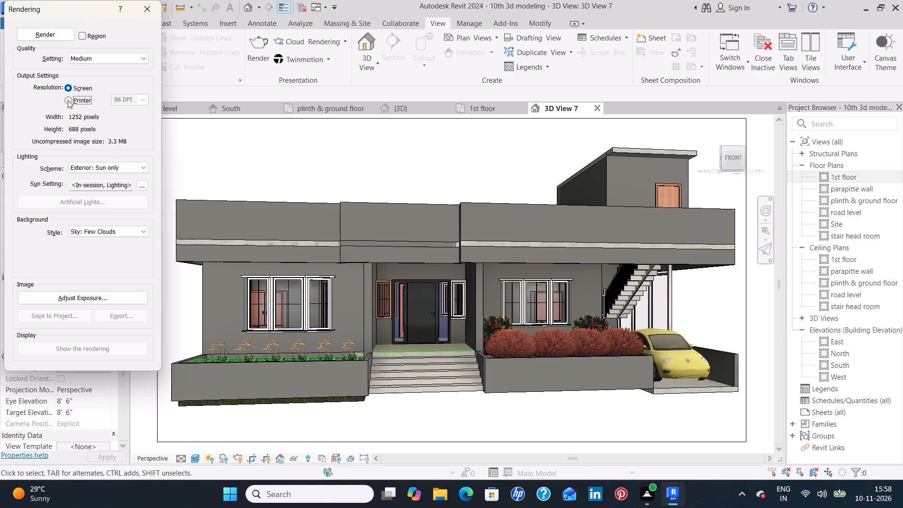
click(144, 100)
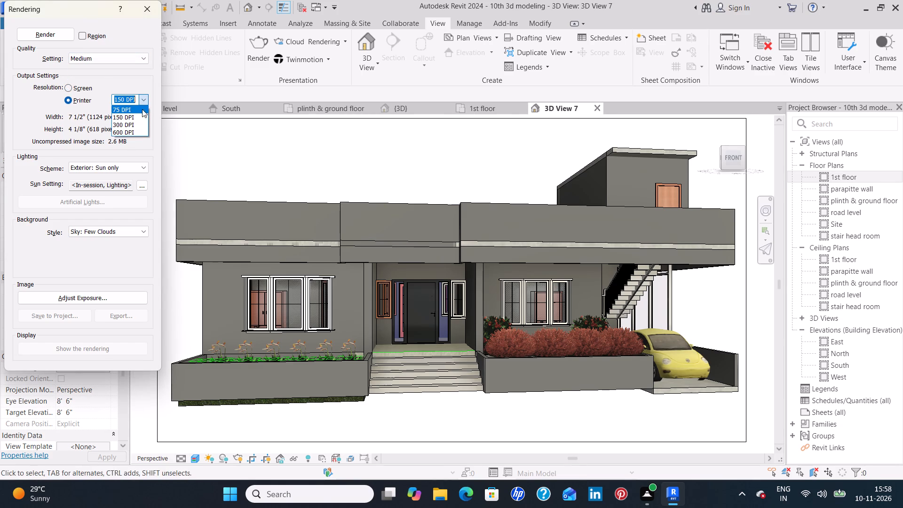
click(140, 123)
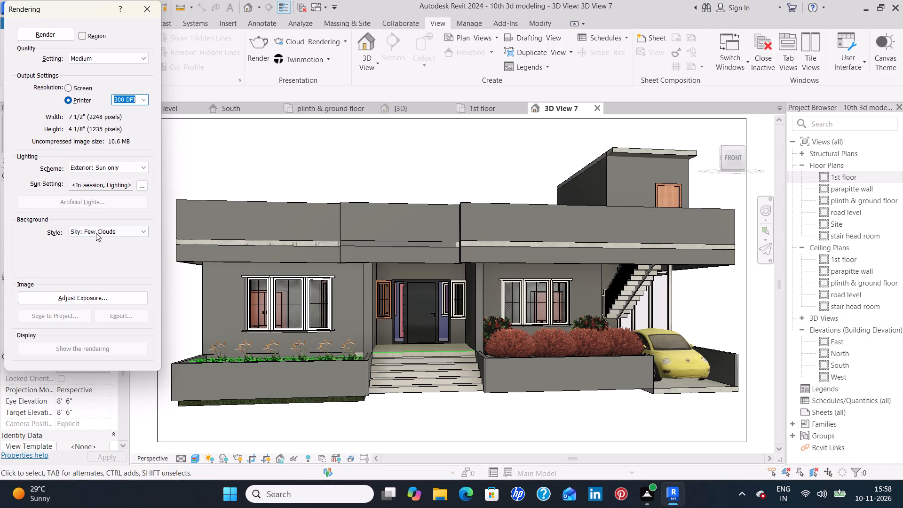
click(51, 32)
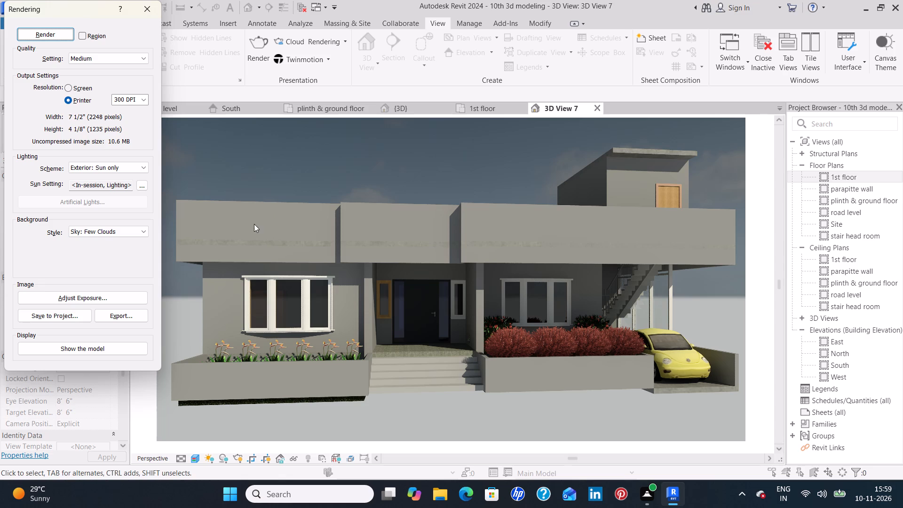
Export the rendered front view to the Desktop as a JPEG named 3D View 10th, and close the view.
click(111, 313)
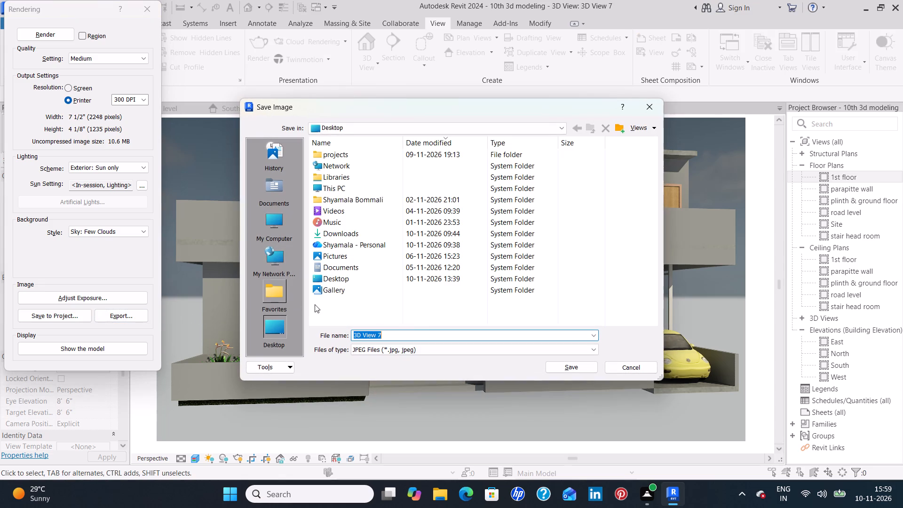
click(429, 333)
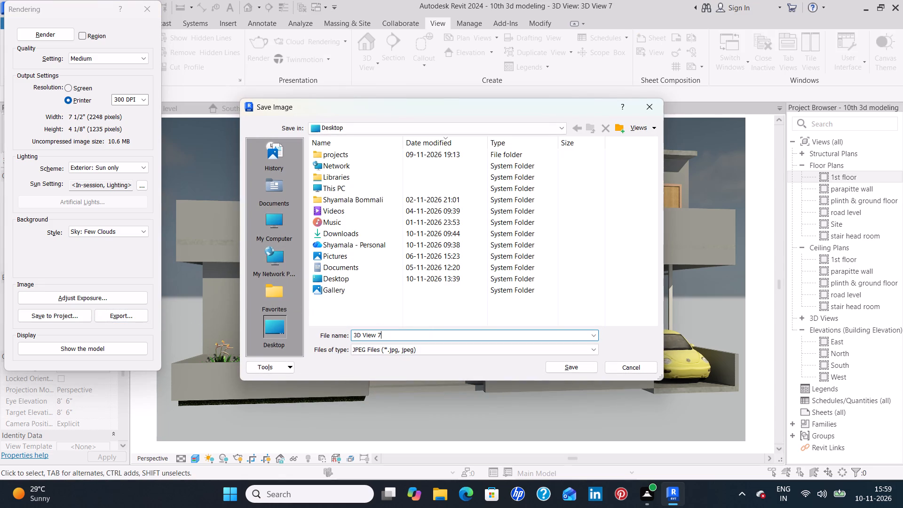
key(BackSpace)
key(BackSpace)
key(space)
key(1)
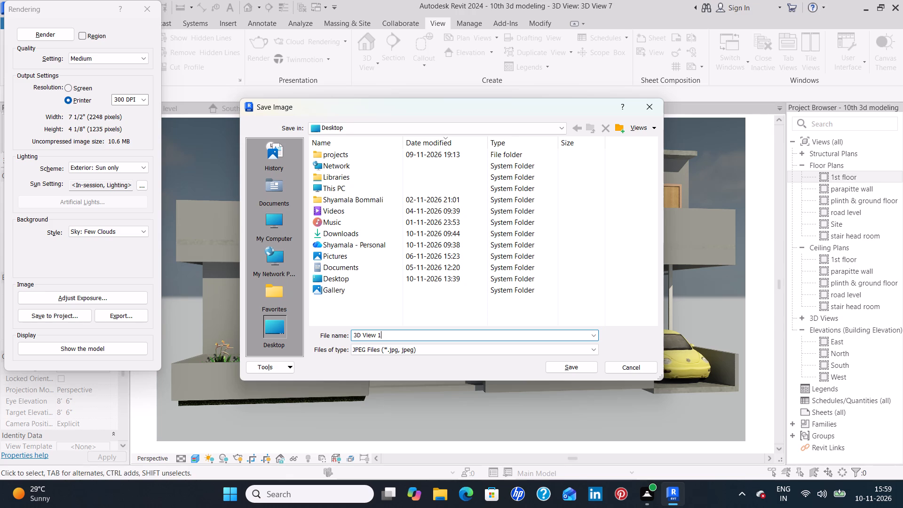
key(0)
text(th)
key(Return)
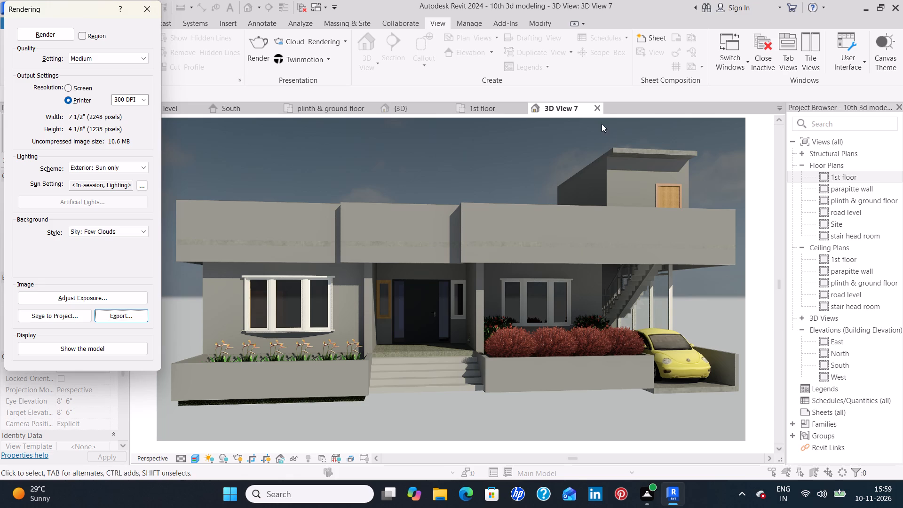
click(600, 111)
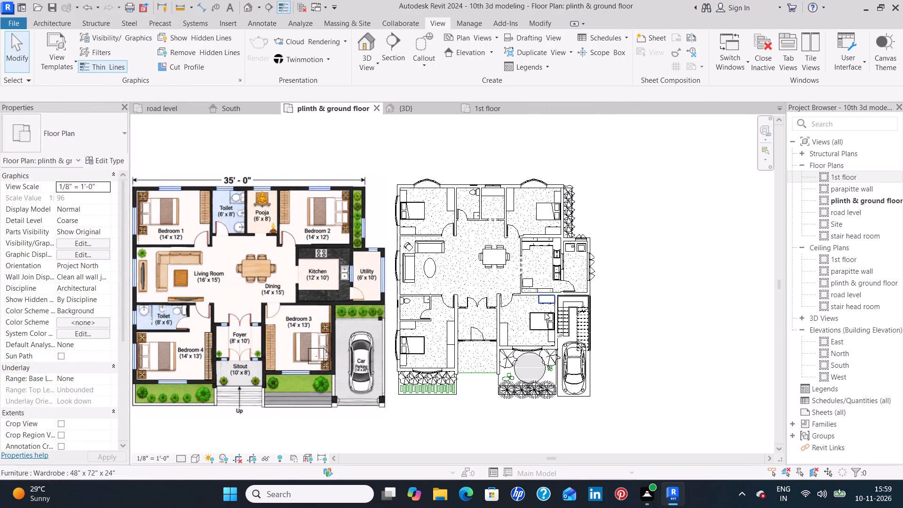
On the plinth & ground floor plan, place a perspective camera outside the front corner by Bedroom 4, aimed diagonally toward the car parking.
middle_drag(643, 348, 633, 303)
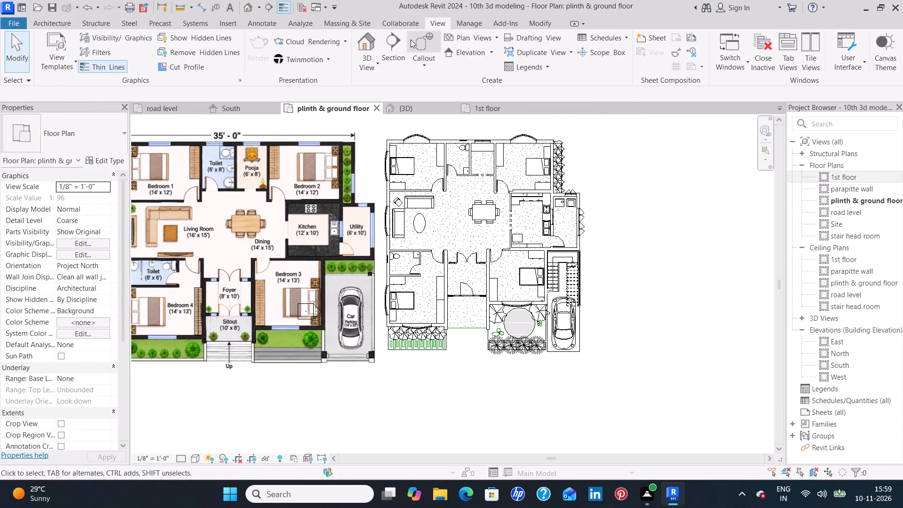
click(368, 65)
click(396, 113)
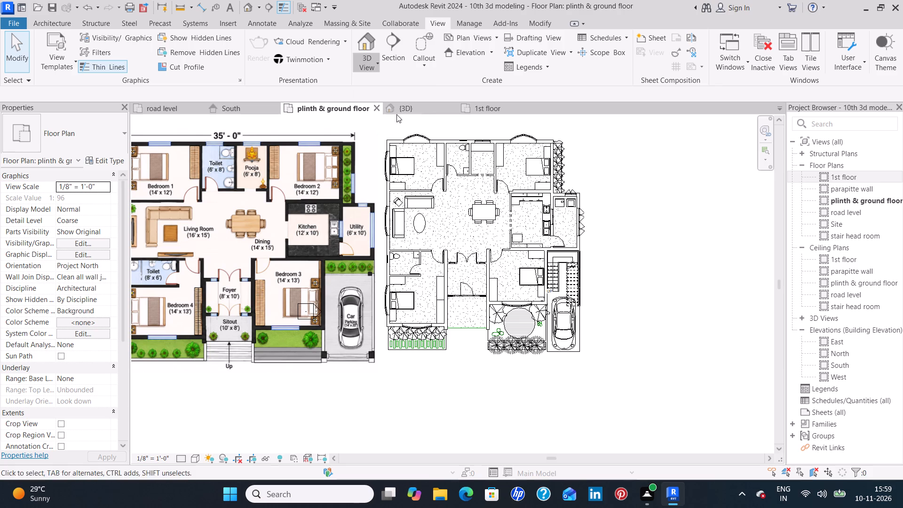
click(399, 377)
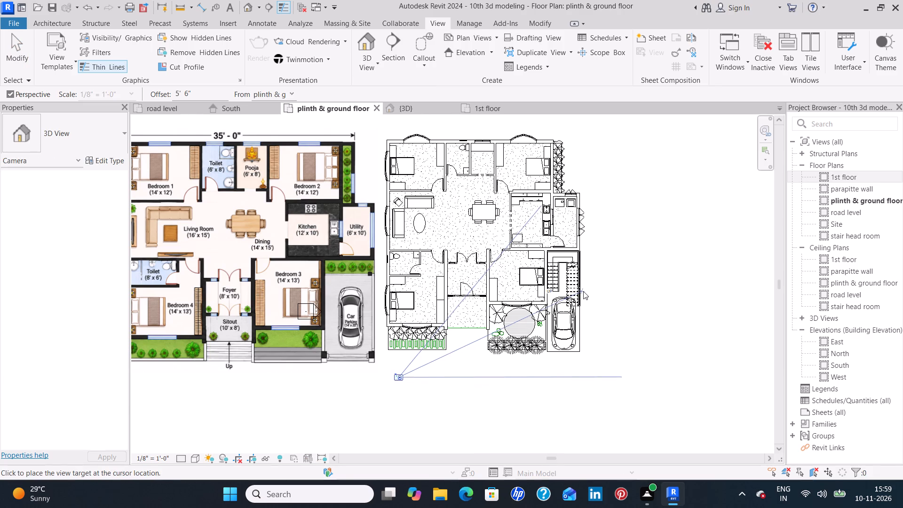
click(597, 288)
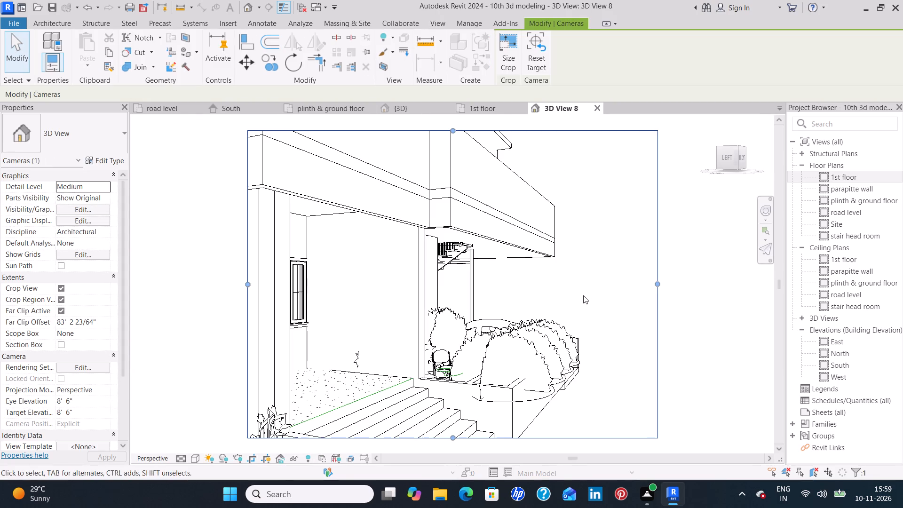
middle_drag(604, 274, 548, 275)
scroll(534, 272, down, 1)
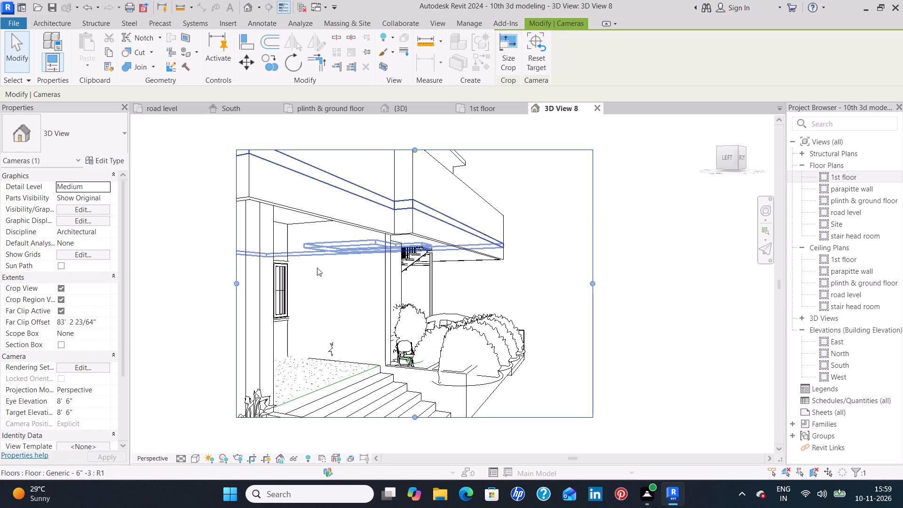
Set the ground-level corner camera view's visual style to Realistic, and close the view.
click(192, 459)
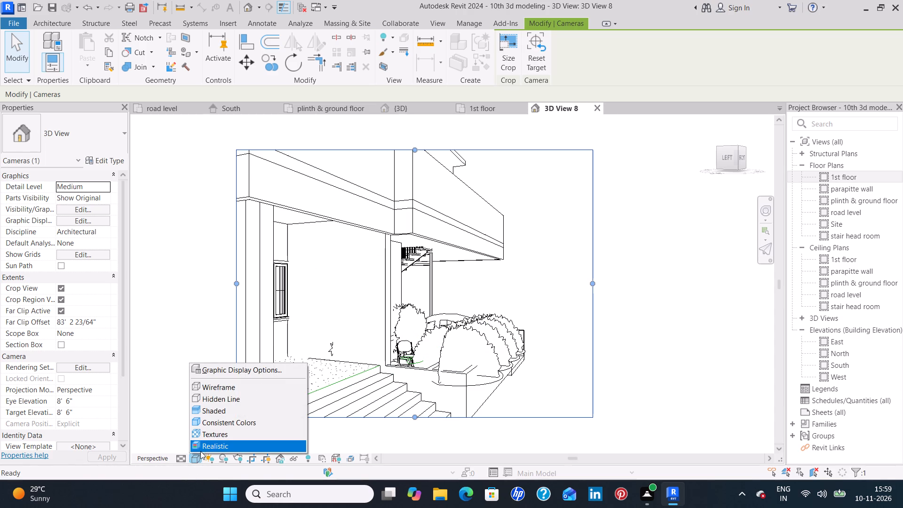
click(202, 450)
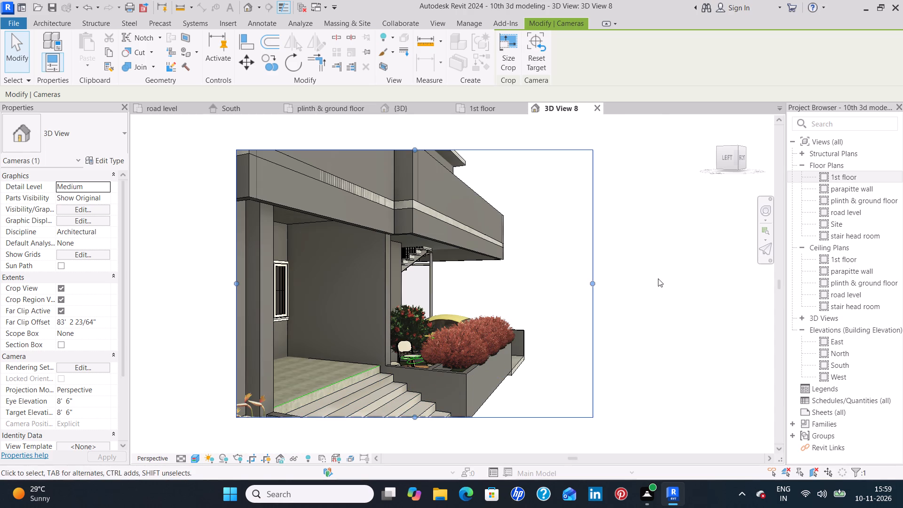
click(594, 107)
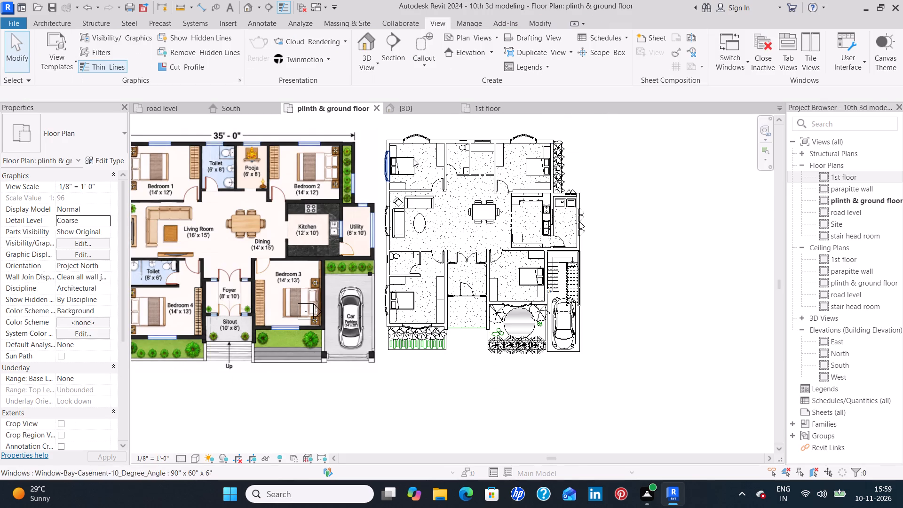
On the 1st floor plan, place a perspective camera outside the front corner opposite the staircase, aimed diagonally past the stair room door.
click(486, 112)
scroll(470, 254, down, 1)
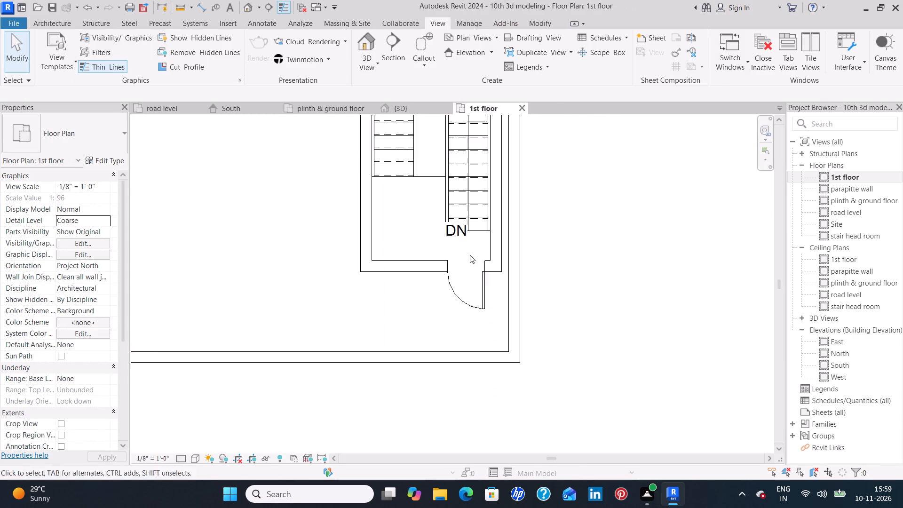
scroll(470, 255, down, 2)
middle_drag(343, 303, 462, 274)
scroll(463, 271, down, 5)
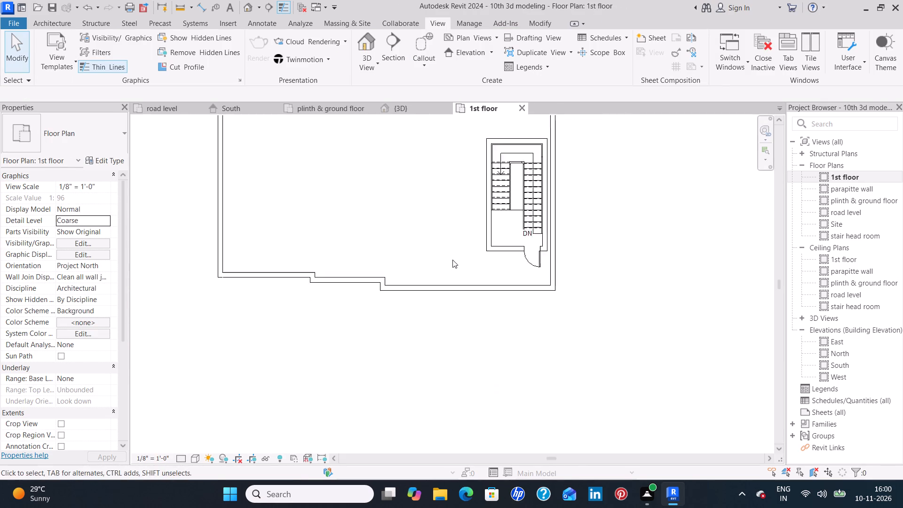
scroll(452, 260, down, 1)
scroll(413, 240, down, 1)
middle_drag(413, 240, 466, 242)
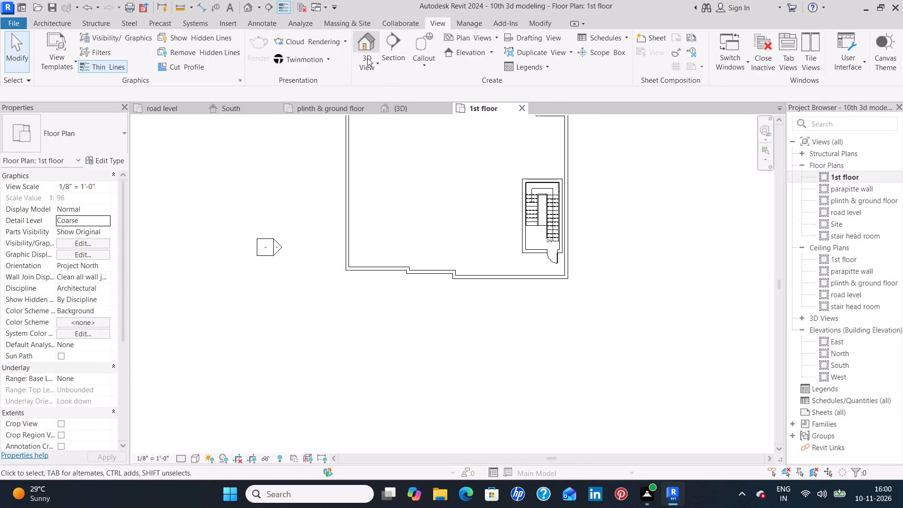
click(367, 58)
click(398, 113)
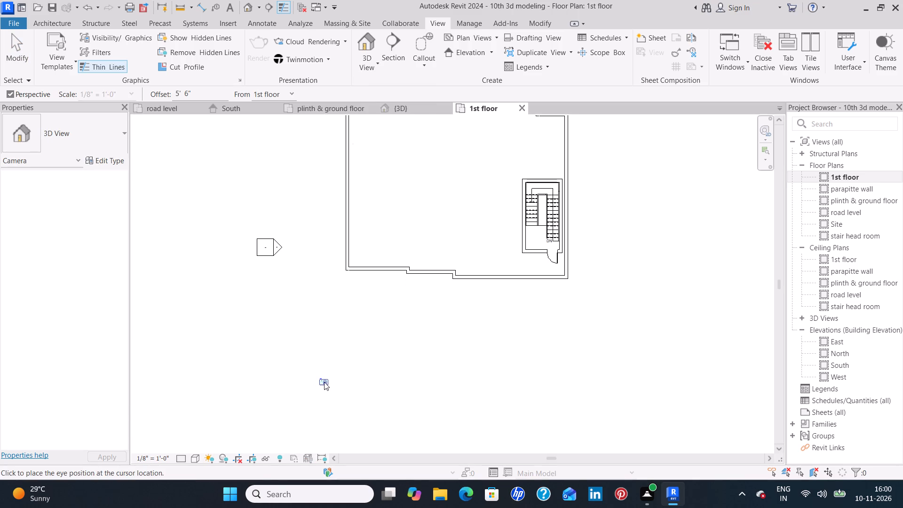
click(324, 382)
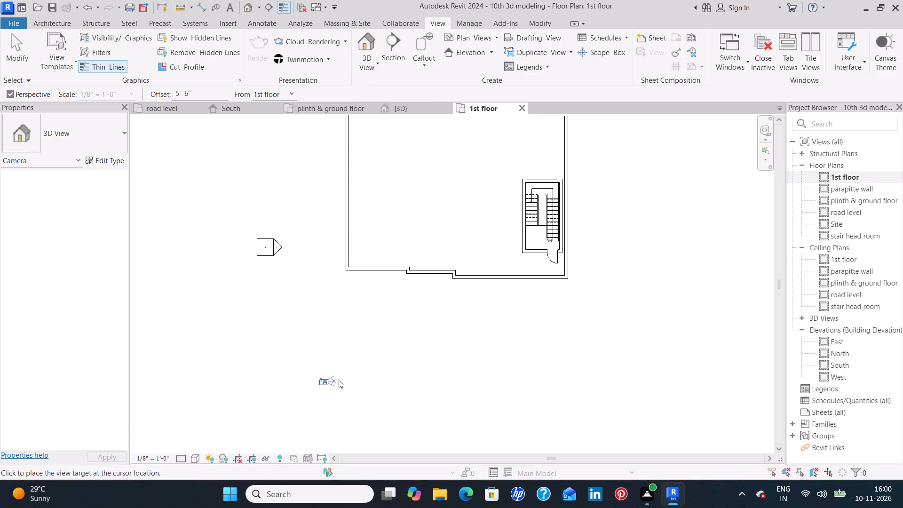
click(576, 240)
Extend the elevated corner camera view's crop region downward to include the entrance steps and front planters.
scroll(442, 325, down, 3)
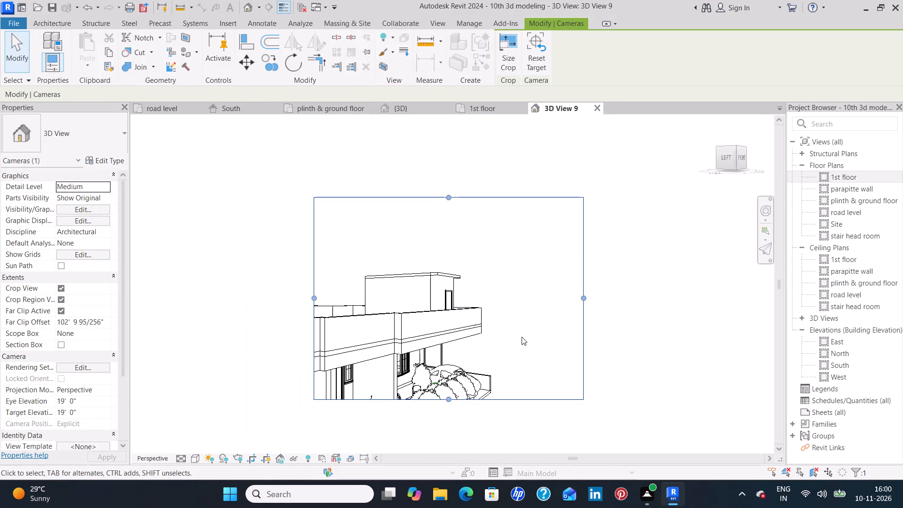
middle_drag(522, 337, 527, 260)
drag(453, 322, 451, 341)
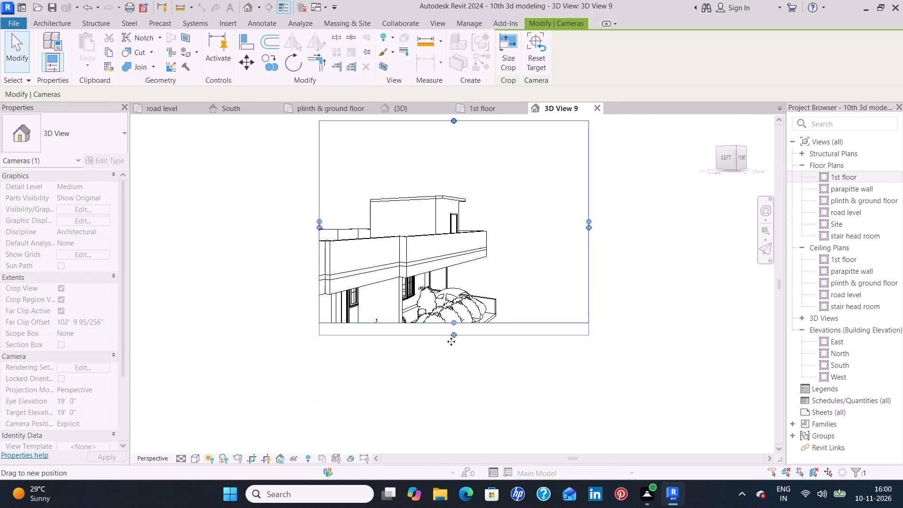
drag(451, 341, 439, 385)
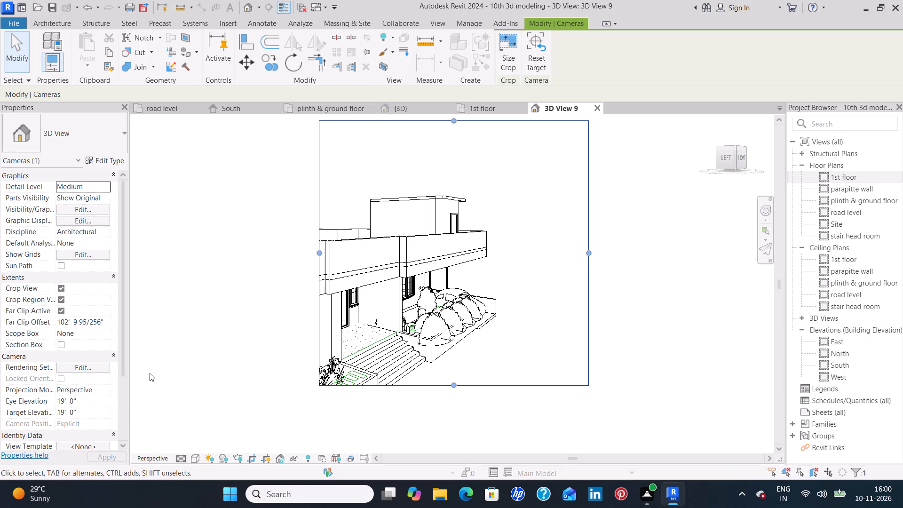
Set the elevated corner camera view's visual style to Realistic.
click(194, 460)
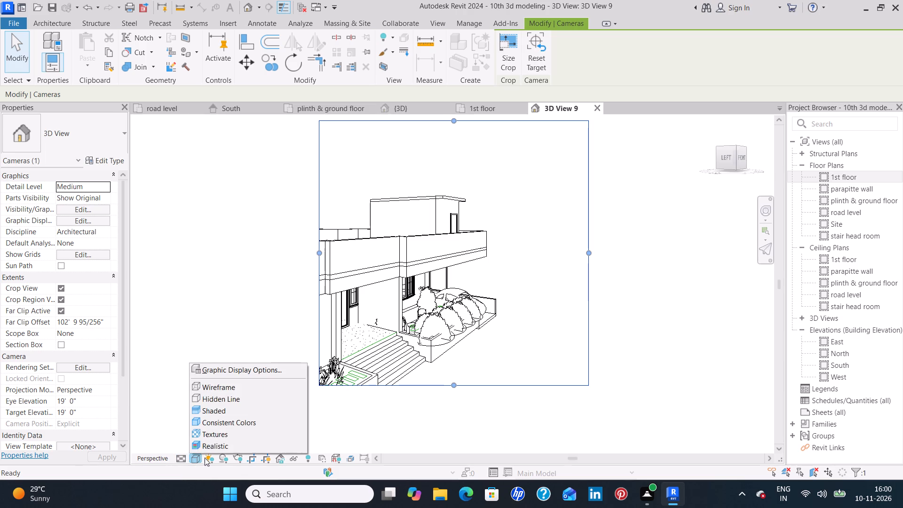
click(224, 451)
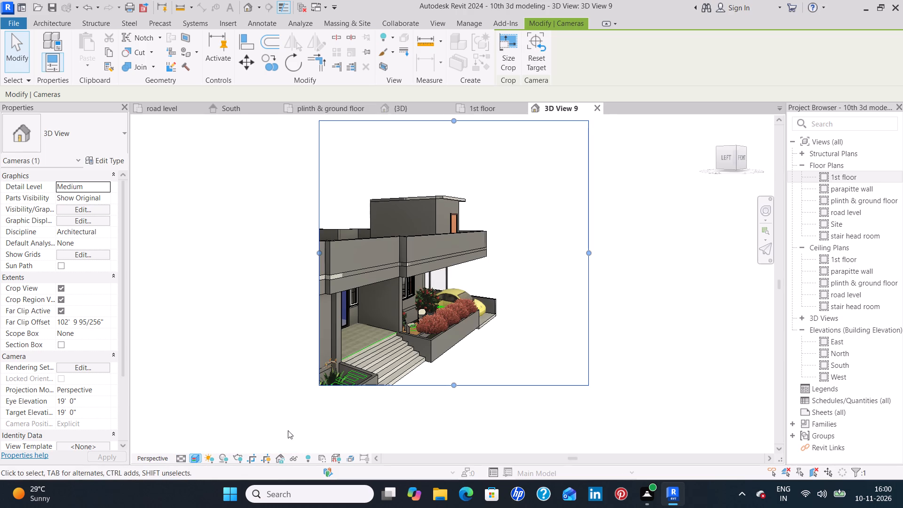
Examine the entrance steps, planters and garden seating in the elevated corner camera view, and close the view.
scroll(211, 449, up, 3)
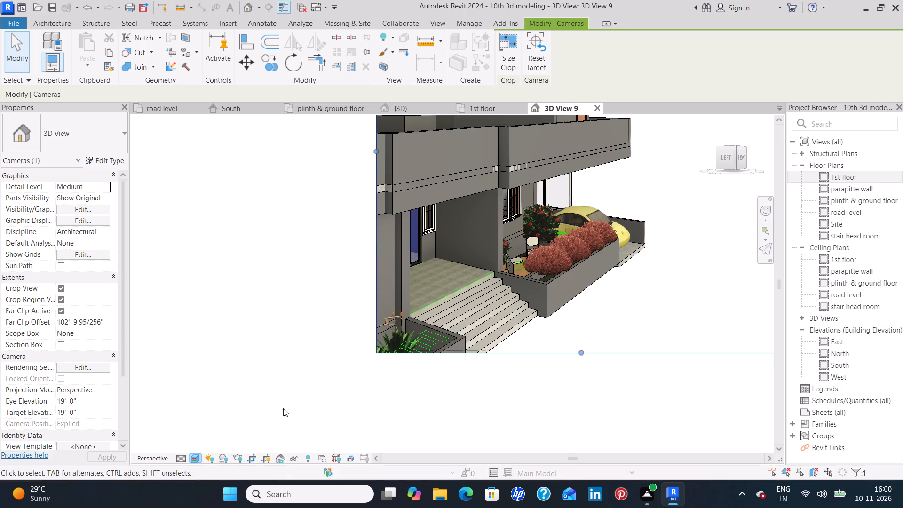
middle_drag(274, 415, 224, 457)
scroll(259, 436, up, 3)
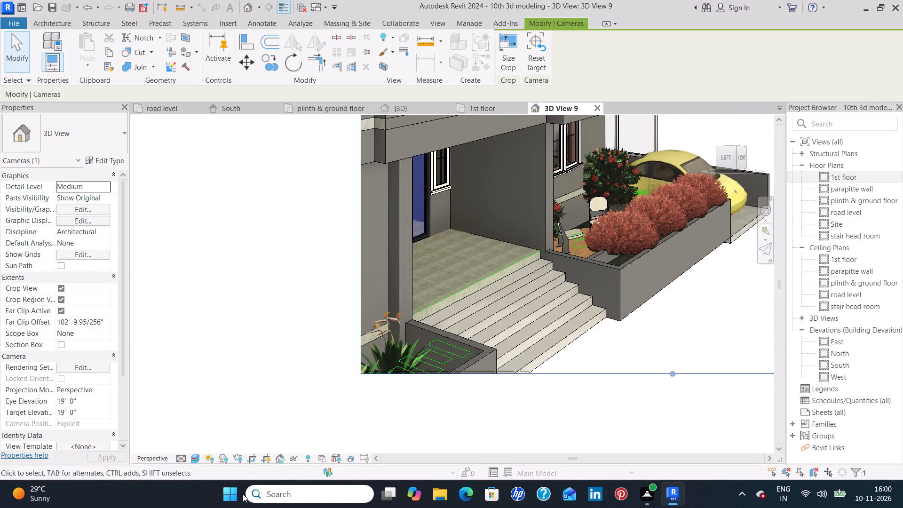
scroll(583, 231, up, 2)
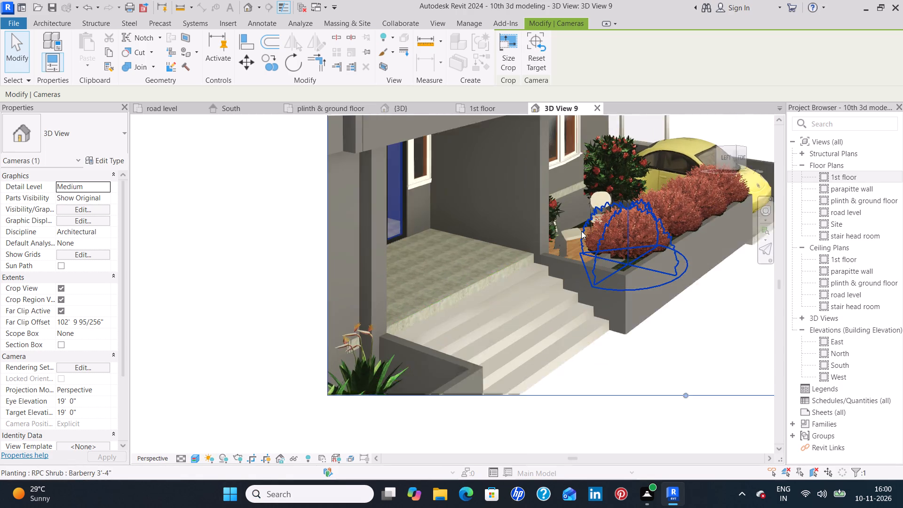
scroll(580, 231, up, 2)
middle_drag(556, 232, 483, 309)
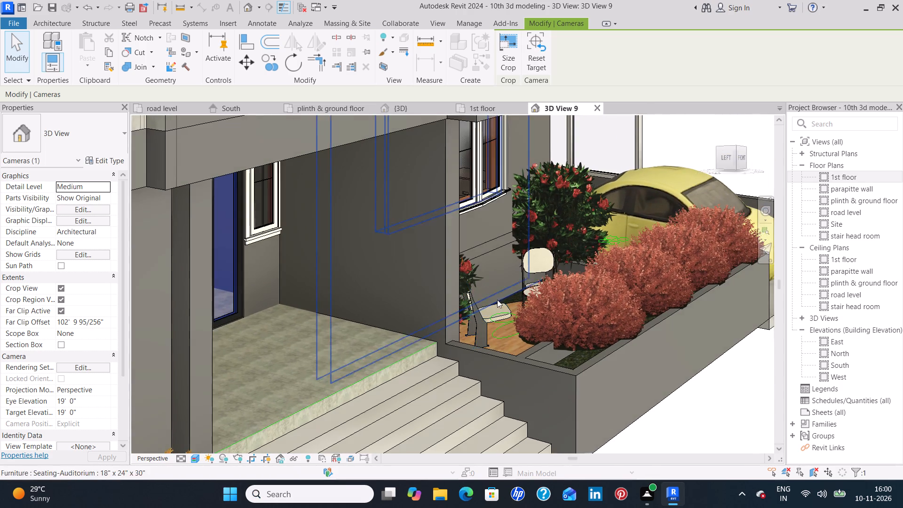
scroll(516, 289, up, 3)
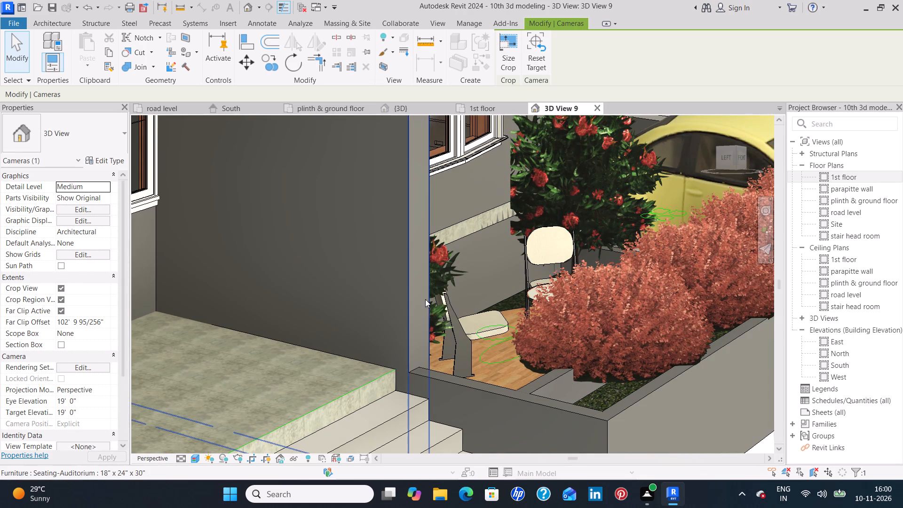
scroll(460, 323, down, 6)
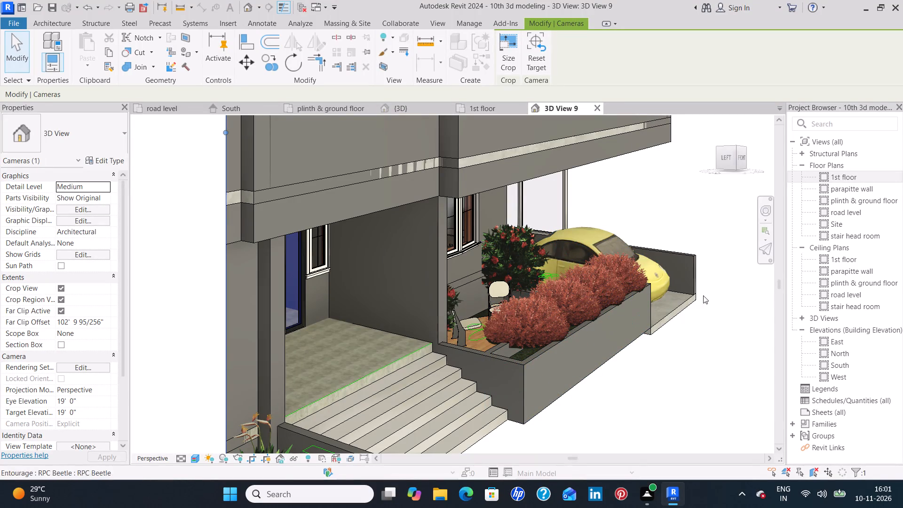
click(598, 111)
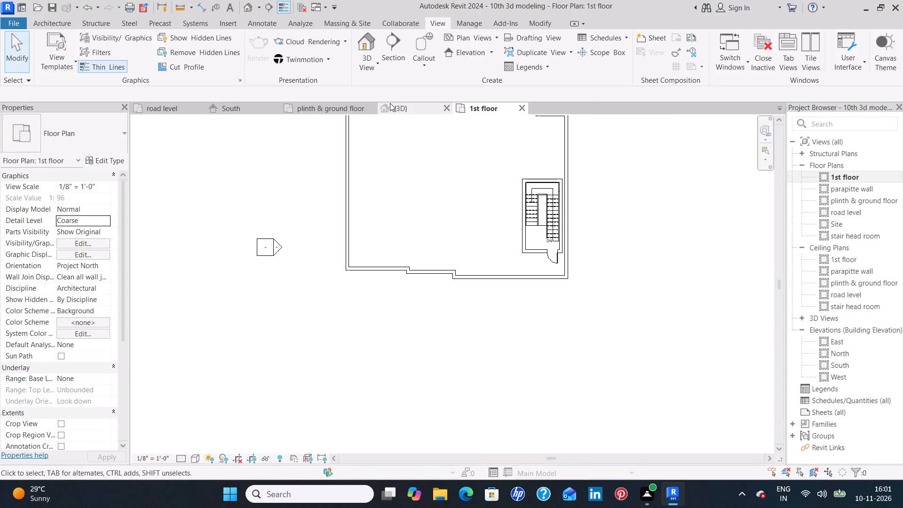
On the 1st floor plan, place a perspective camera in front of the building, aimed straight toward the stair room door.
click(363, 63)
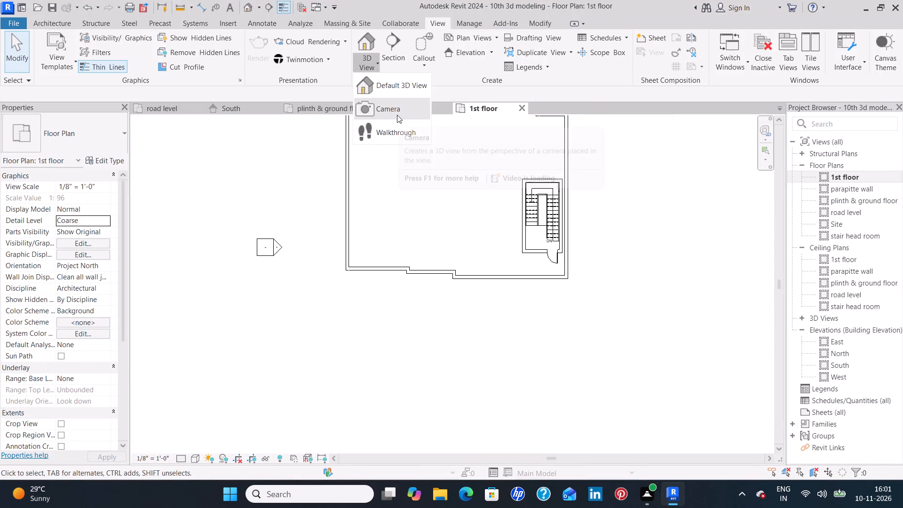
click(397, 115)
drag(500, 376, 504, 371)
click(519, 264)
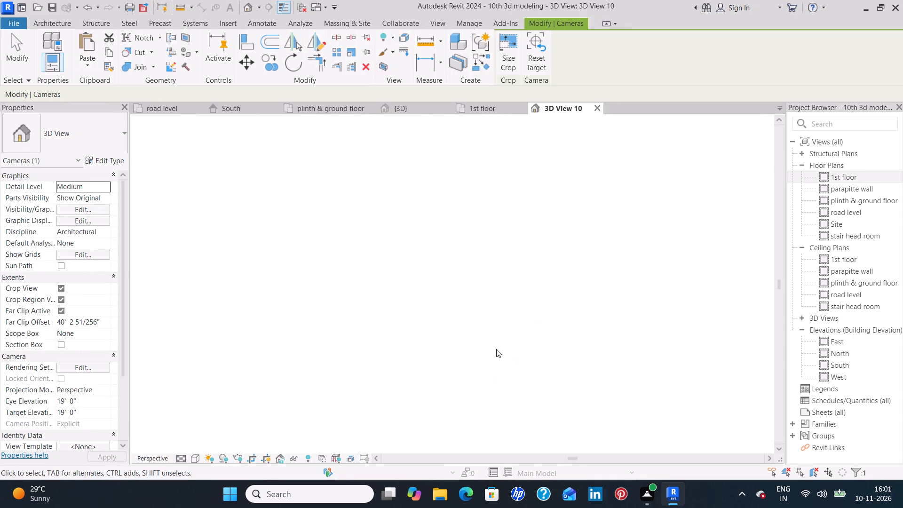
Extend the new front camera view's crop region down over the garden and car, and lower its top edge to the parapet.
scroll(499, 355, down, 3)
middle_drag(499, 366, 492, 317)
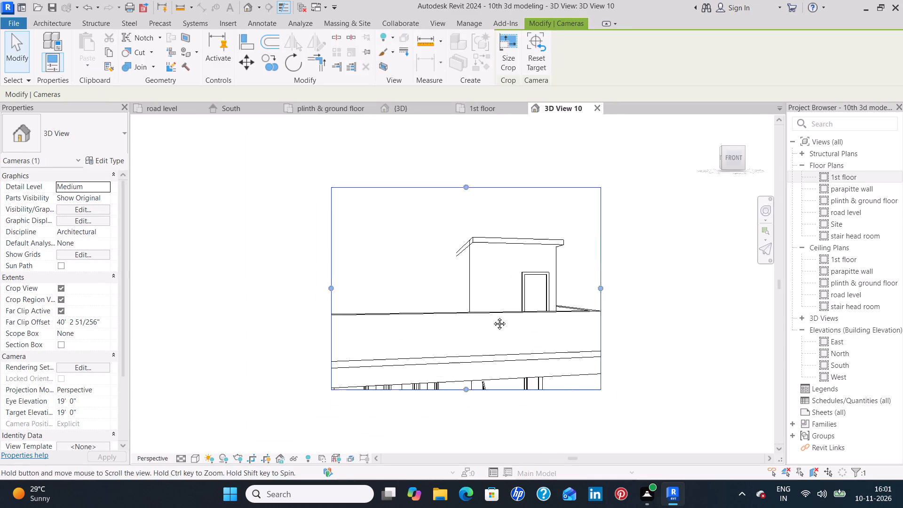
middle_drag(492, 317, 491, 276)
drag(461, 318, 465, 445)
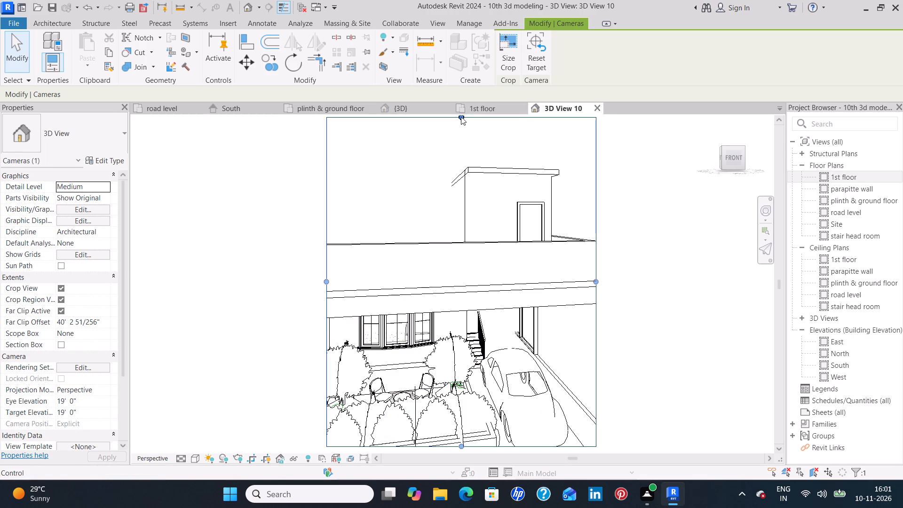
drag(461, 117, 483, 272)
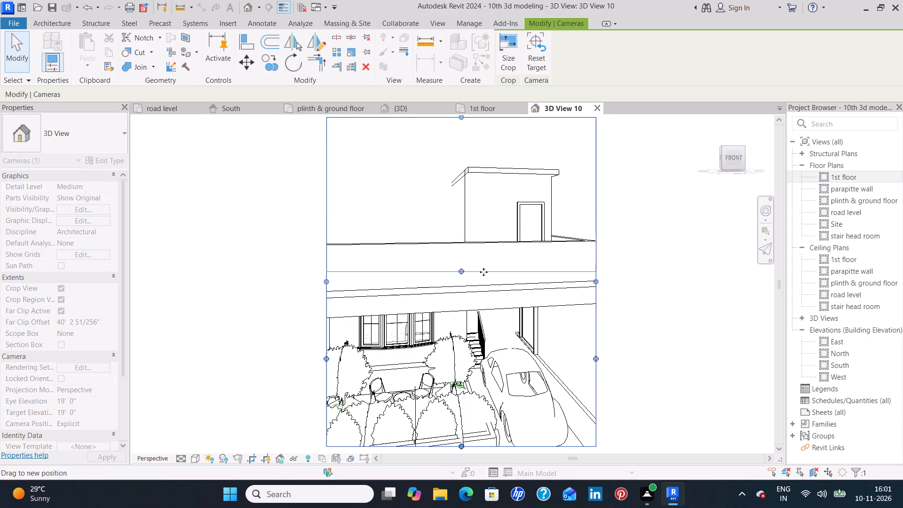
drag(483, 272, 483, 273)
Orbit the front camera to look down on the garden seating from about 31' eye elevation, and extend the crop down past the shrubs.
scroll(410, 363, up, 2)
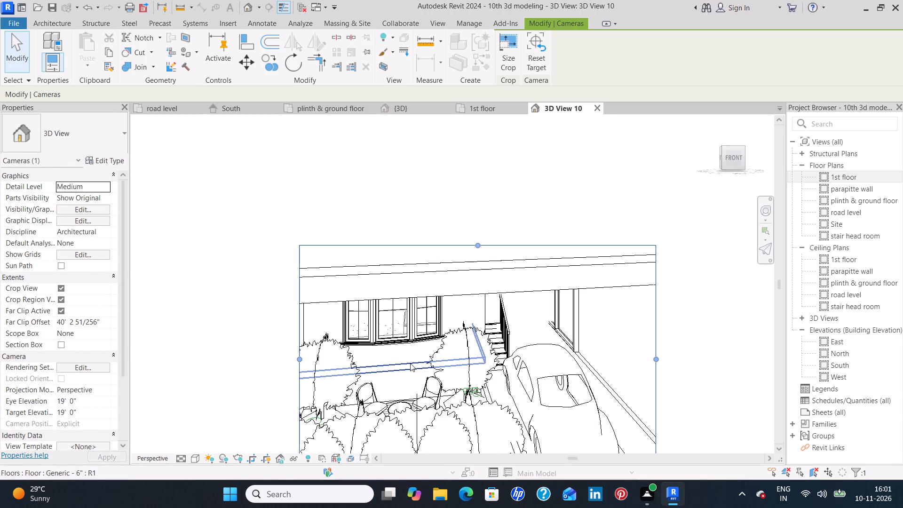
middle_drag(497, 324, 500, 291)
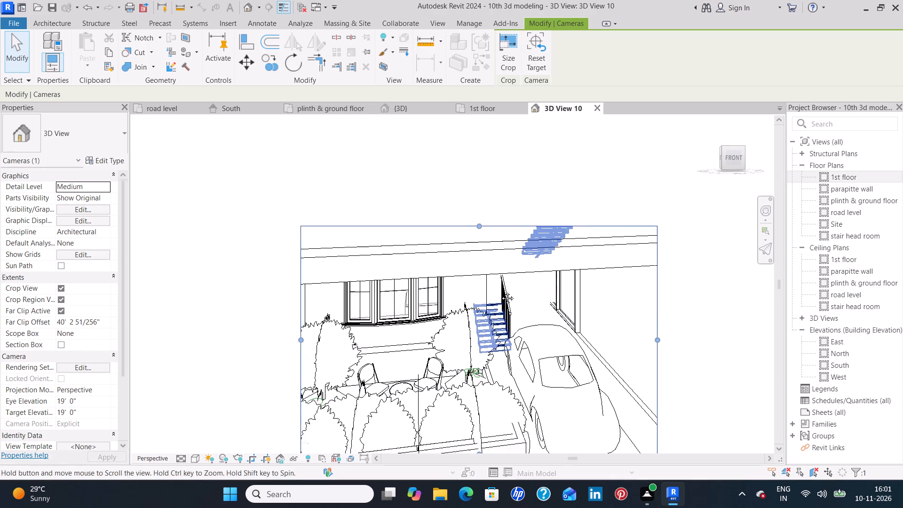
middle_drag(500, 291, 517, 242)
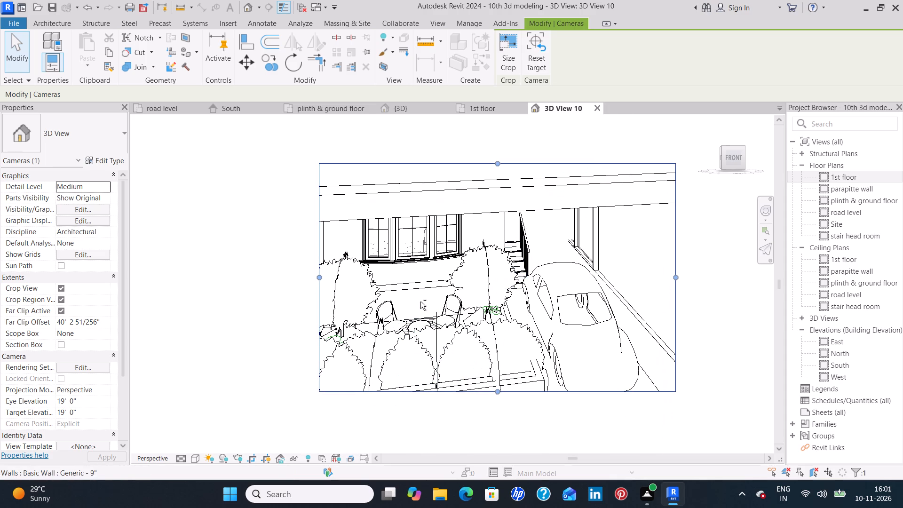
shift+middle_drag(420, 302, 419, 350)
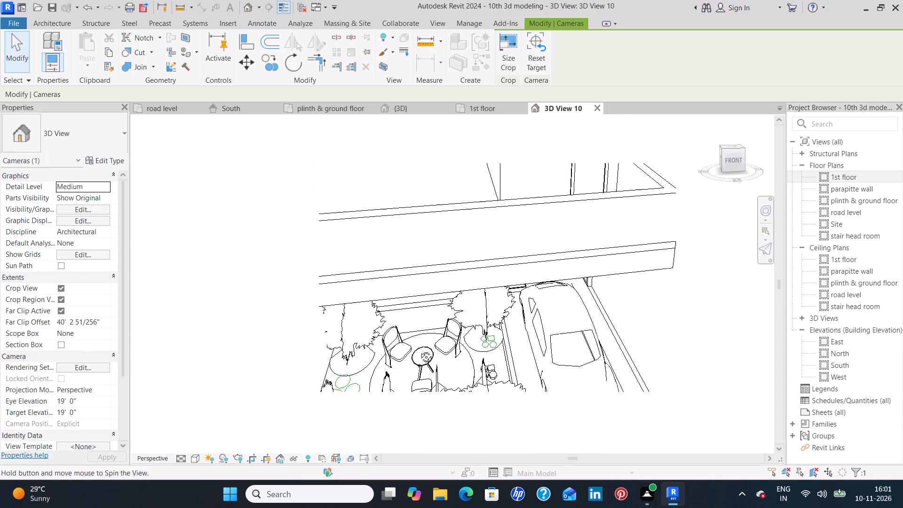
shift+middle_drag(419, 350, 420, 362)
middle_drag(442, 353, 470, 241)
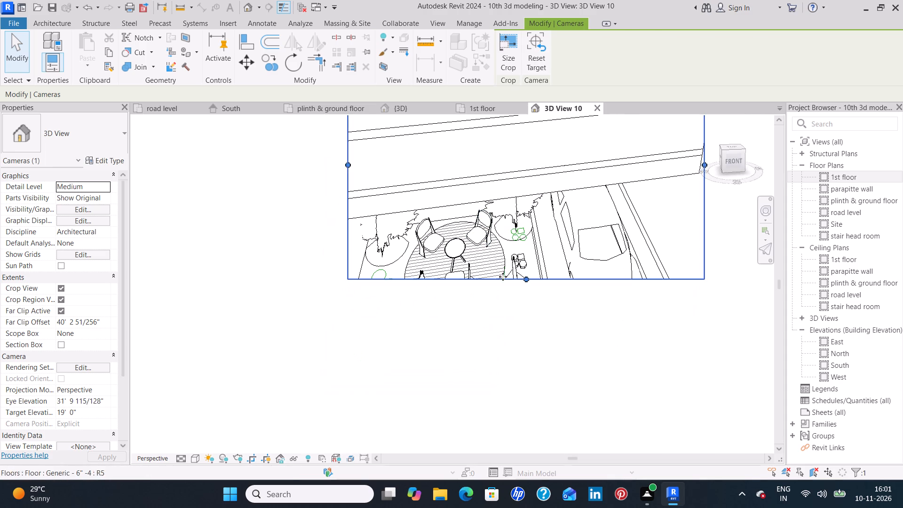
drag(525, 278, 507, 344)
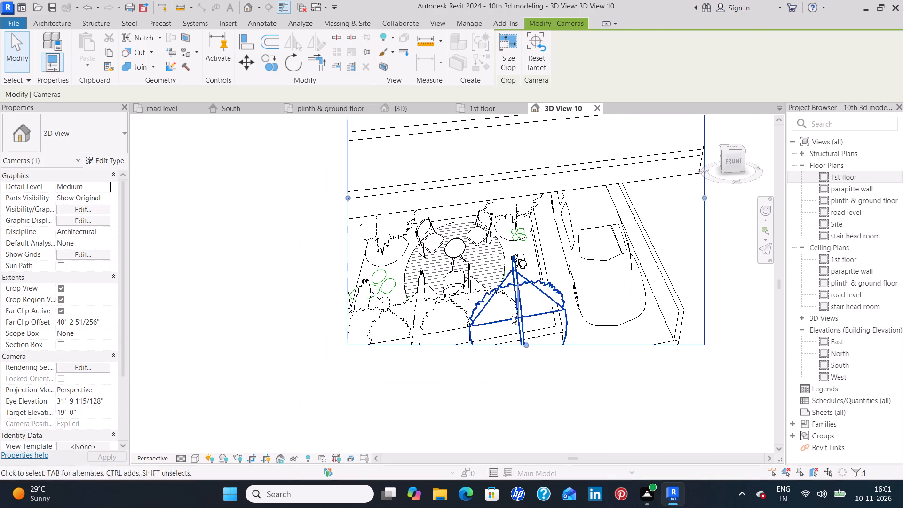
shift+middle_drag(444, 253, 450, 245)
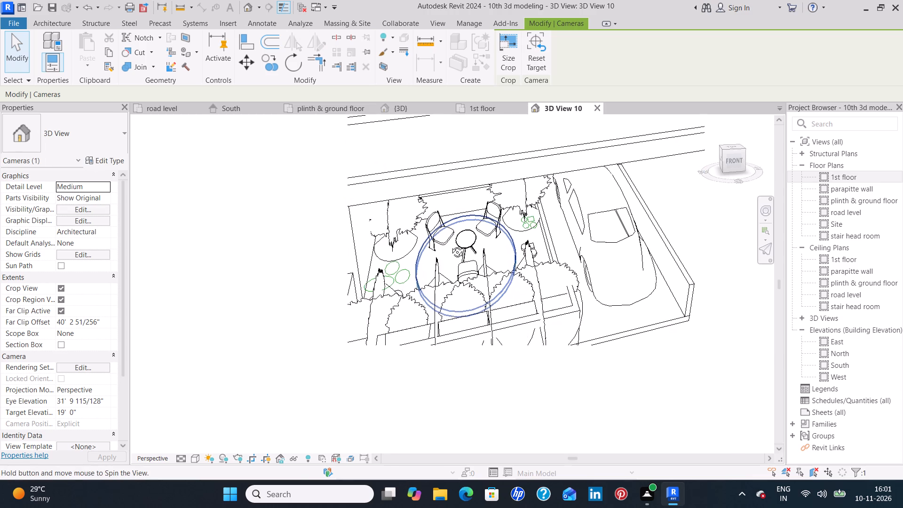
shift+middle_drag(450, 245, 444, 266)
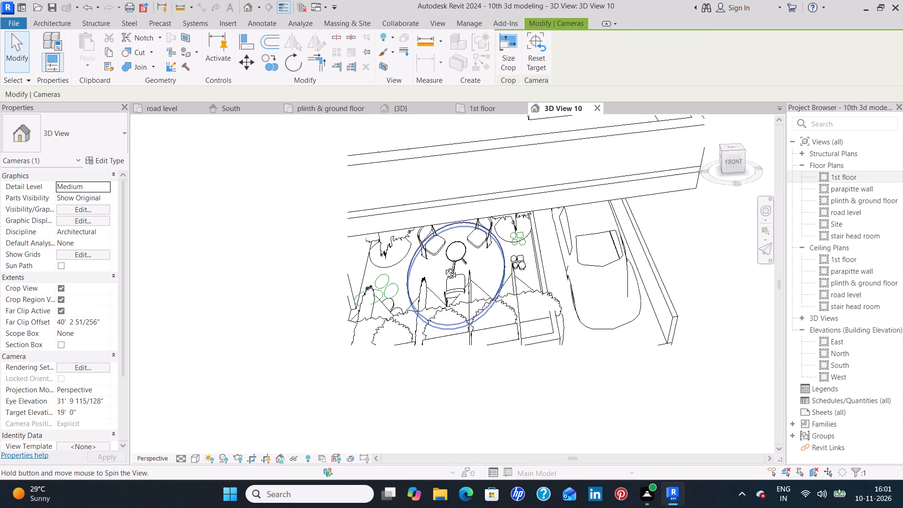
shift+middle_drag(444, 266, 467, 275)
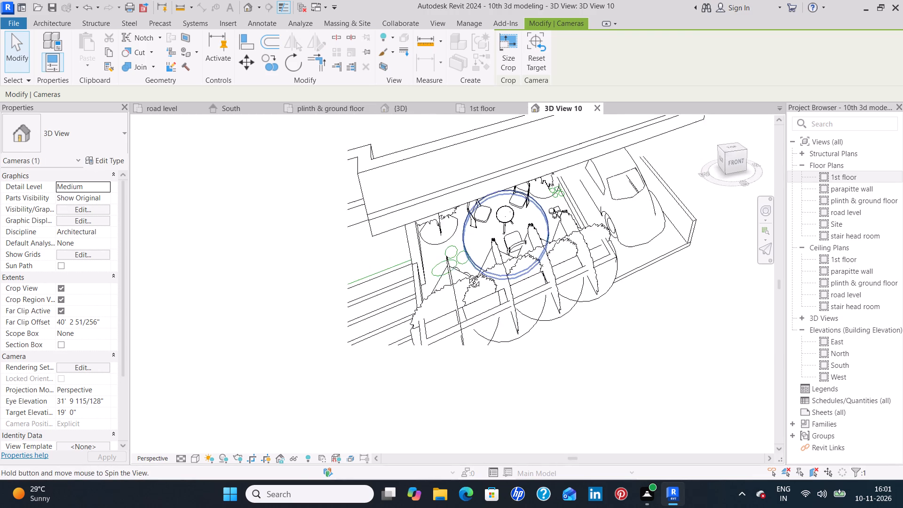
shift+middle_drag(467, 275, 410, 219)
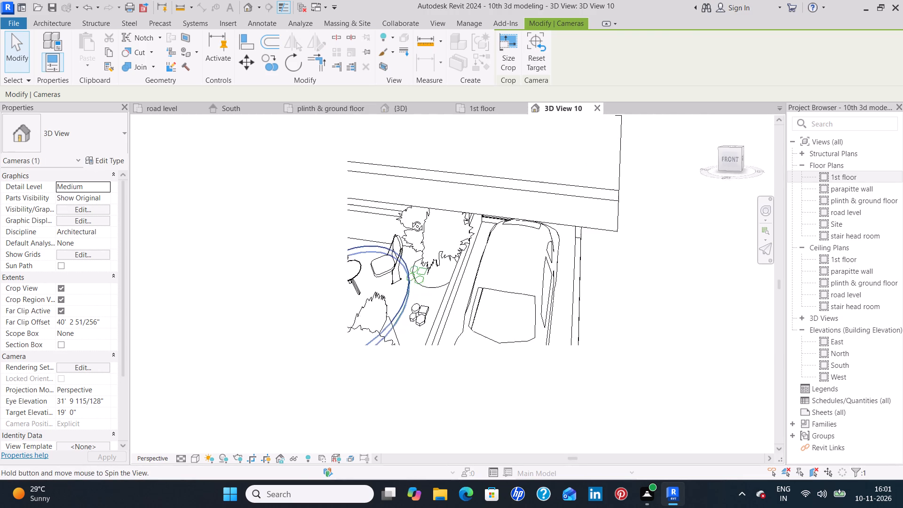
shift+middle_drag(410, 219, 404, 214)
shift+middle_drag(507, 234, 521, 236)
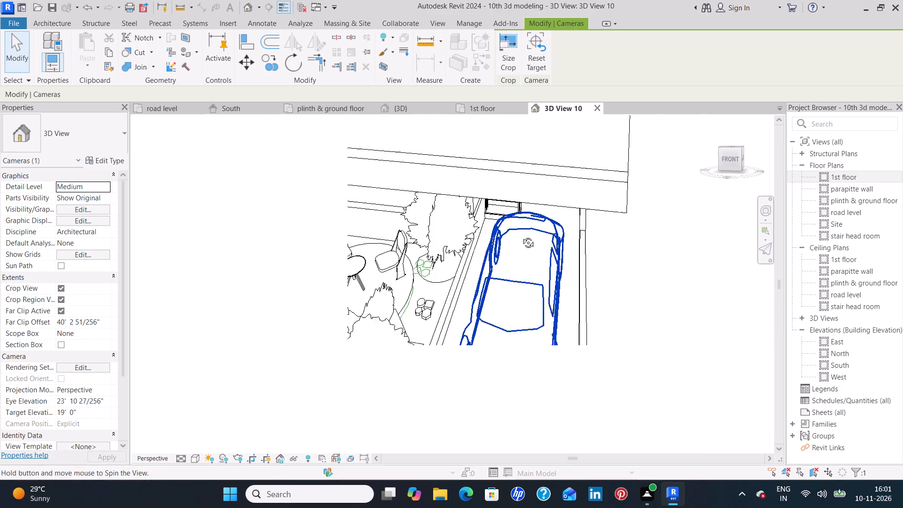
shift+middle_drag(521, 236, 549, 270)
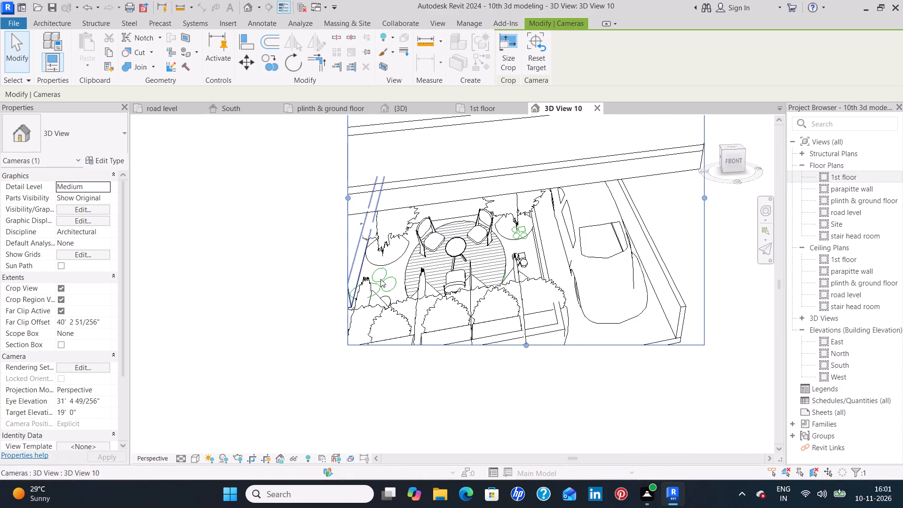
Crop the view tightly around the garden seating, excluding the car and upper parapet, and raise the eye elevation to about 33' 7".
middle_drag(547, 245, 583, 244)
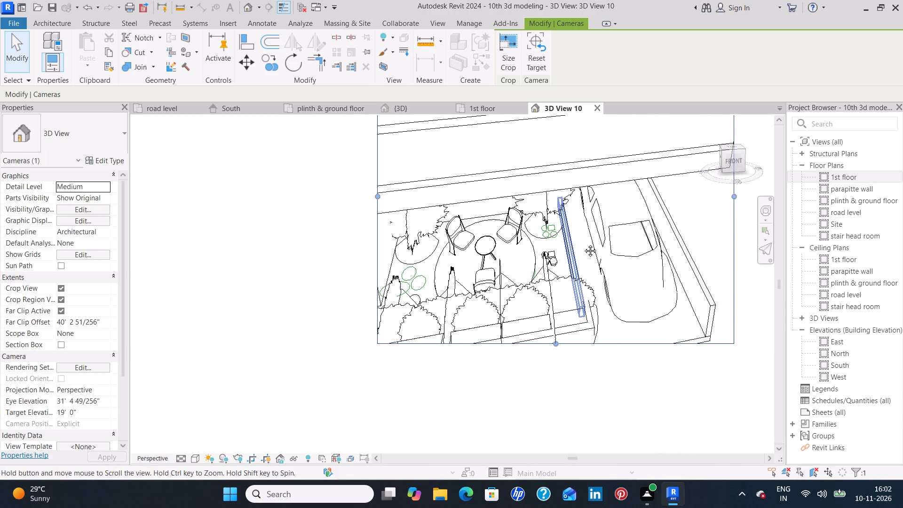
middle_drag(583, 244, 593, 247)
middle_drag(593, 247, 571, 296)
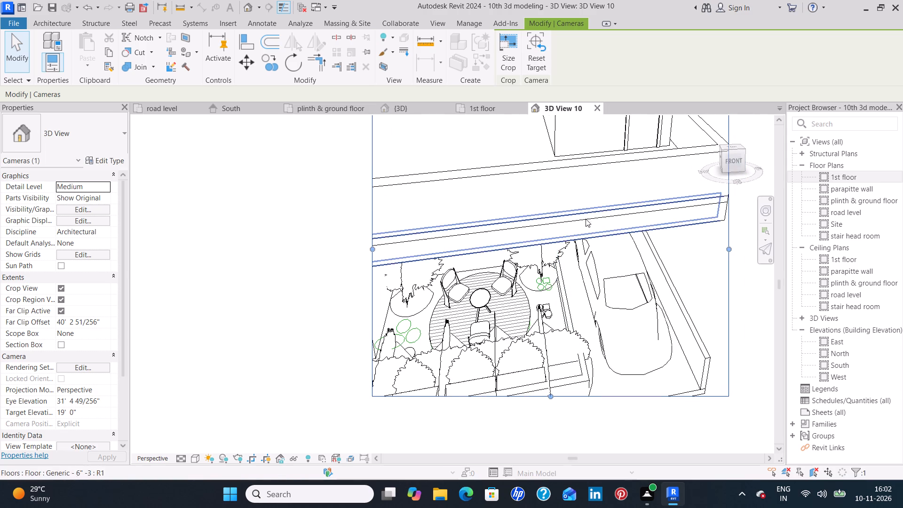
middle_drag(583, 225, 540, 328)
drag(507, 206, 510, 252)
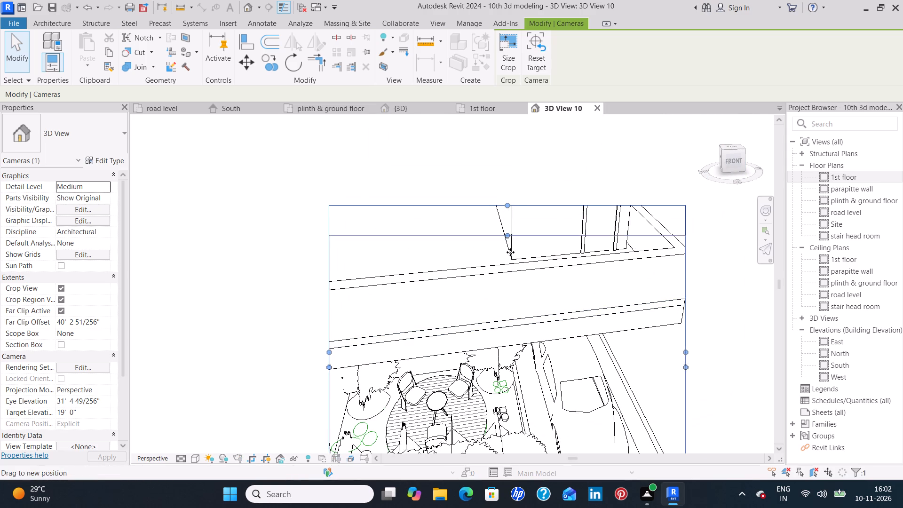
drag(510, 252, 516, 315)
middle_drag(515, 399, 513, 397)
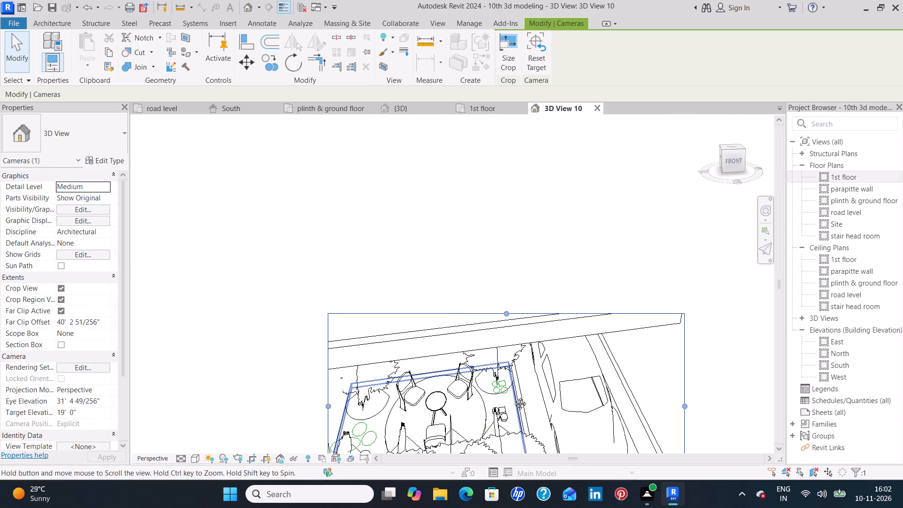
middle_drag(513, 397, 512, 279)
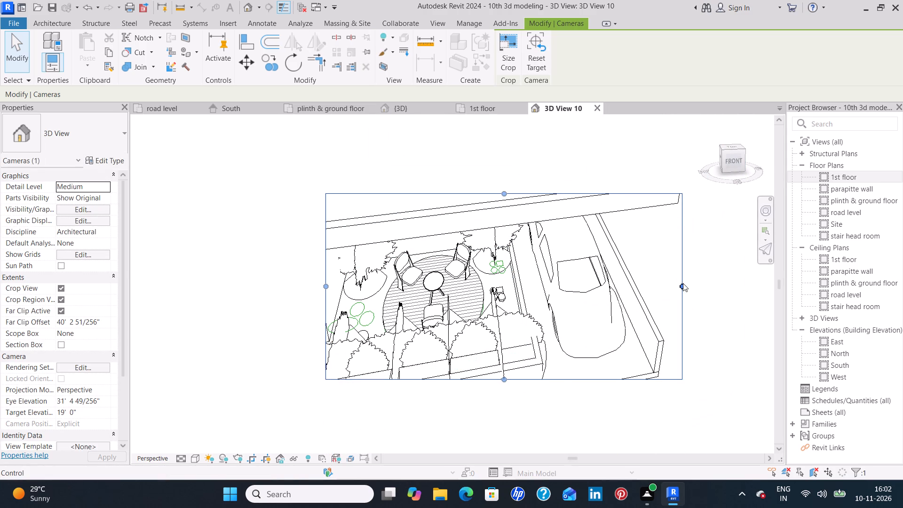
drag(684, 284, 542, 312)
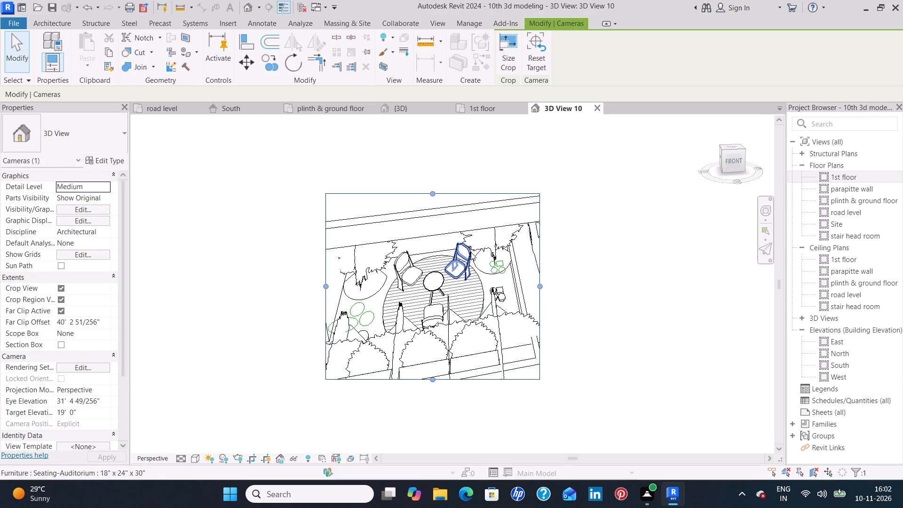
shift+middle_drag(471, 252, 471, 263)
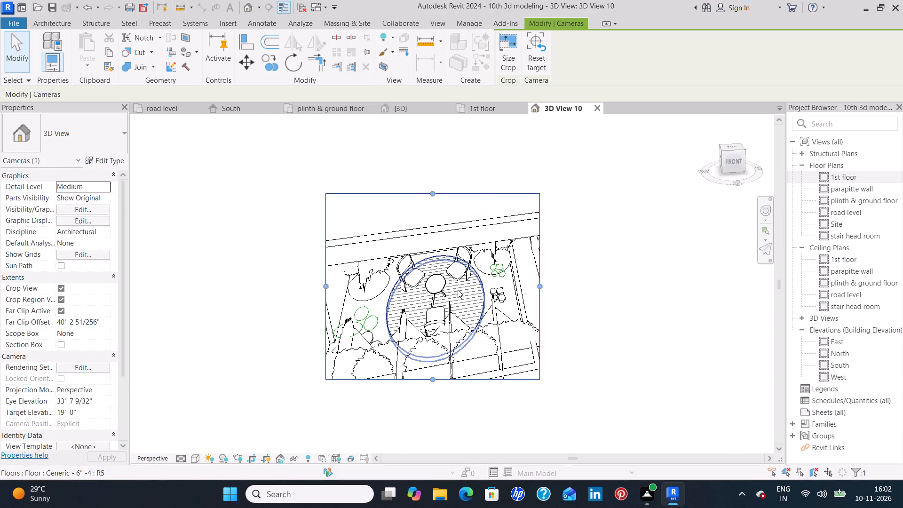
drag(435, 193, 435, 194)
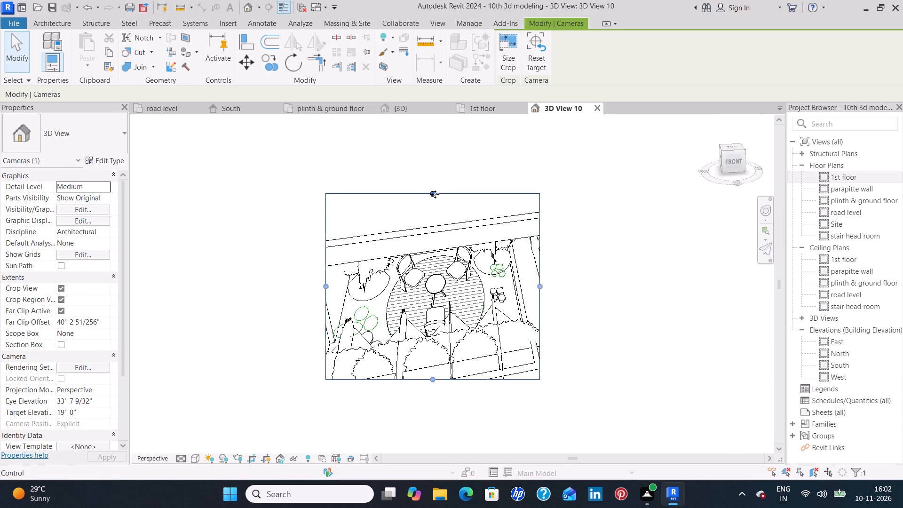
drag(435, 194, 435, 229)
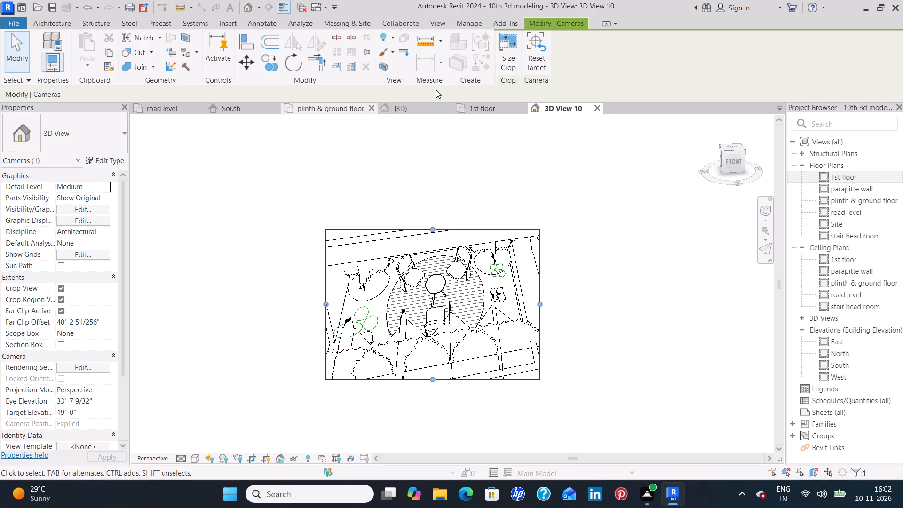
scroll(435, 291, up, 2)
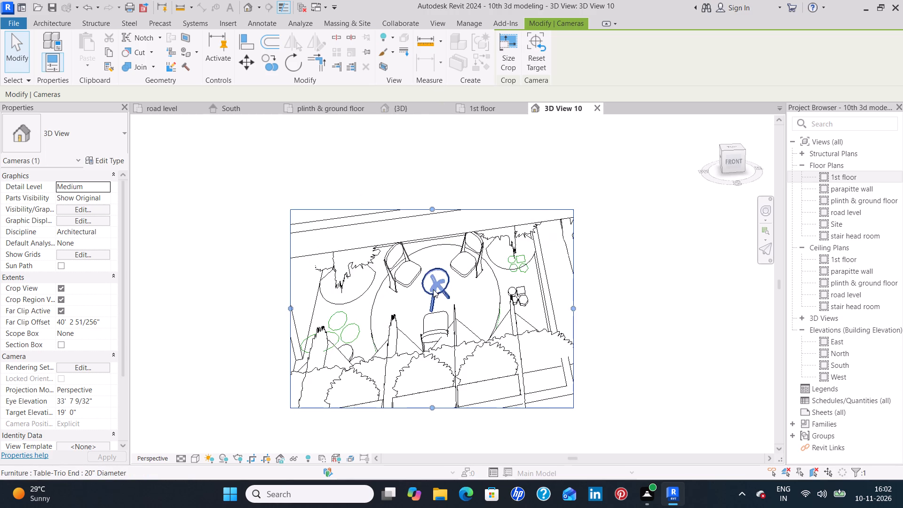
scroll(433, 290, up, 3)
middle_drag(432, 277, 439, 231)
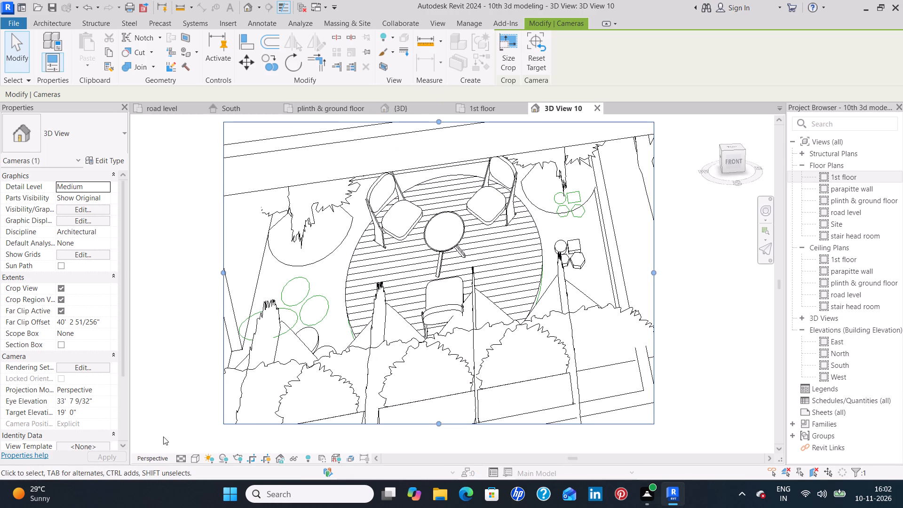
Set the garden seating camera view's visual style to Realistic.
click(198, 459)
click(223, 445)
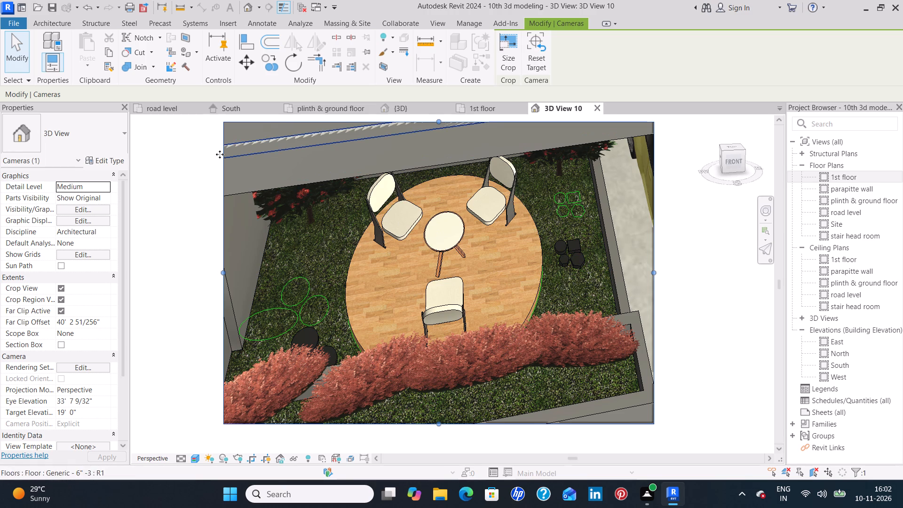
Render the garden seating view at Medium quality with printer resolution at 150 DPI, and inspect the rendered image.
key(r)
key(r)
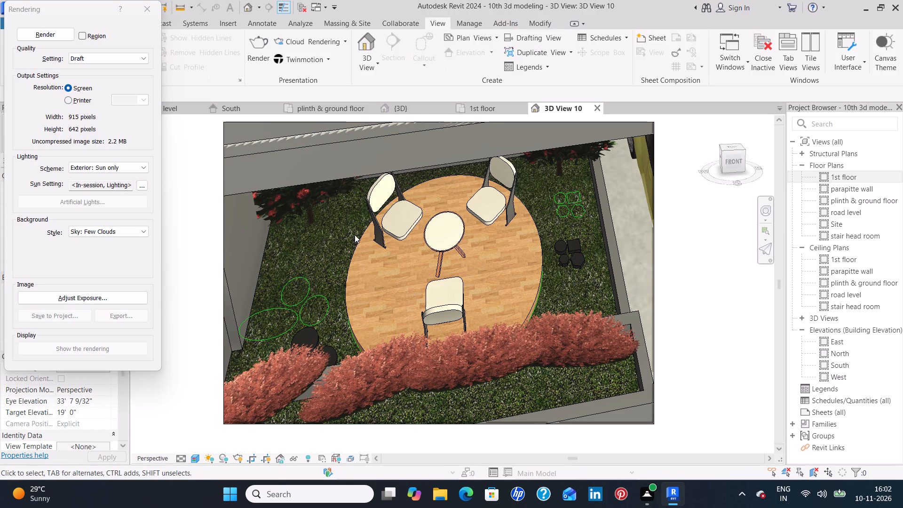
click(137, 62)
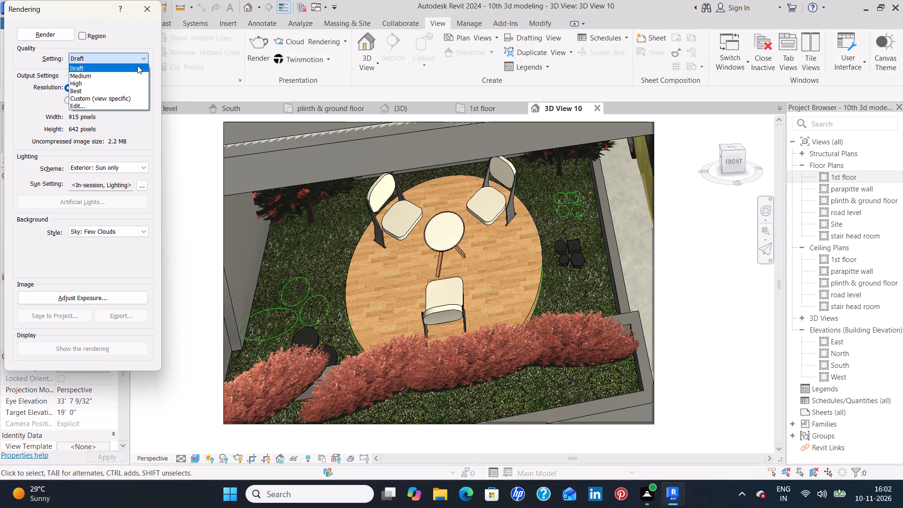
click(131, 74)
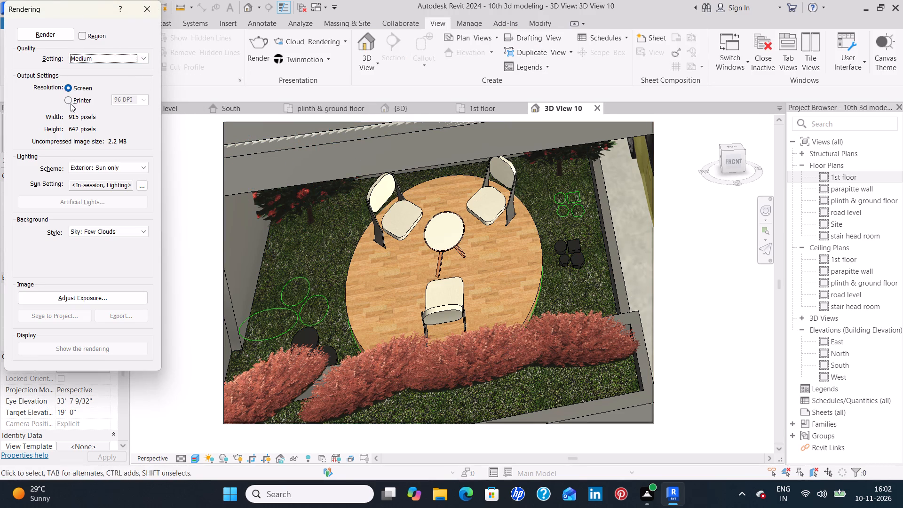
click(65, 98)
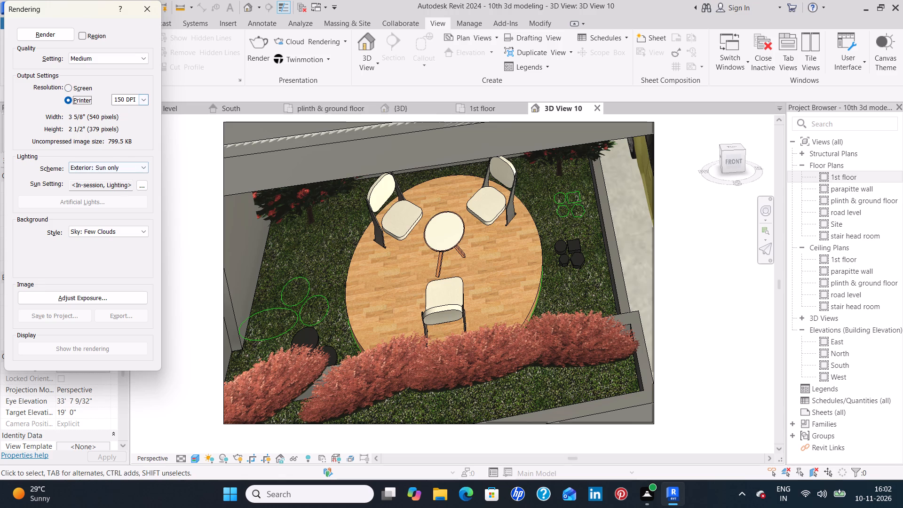
click(52, 37)
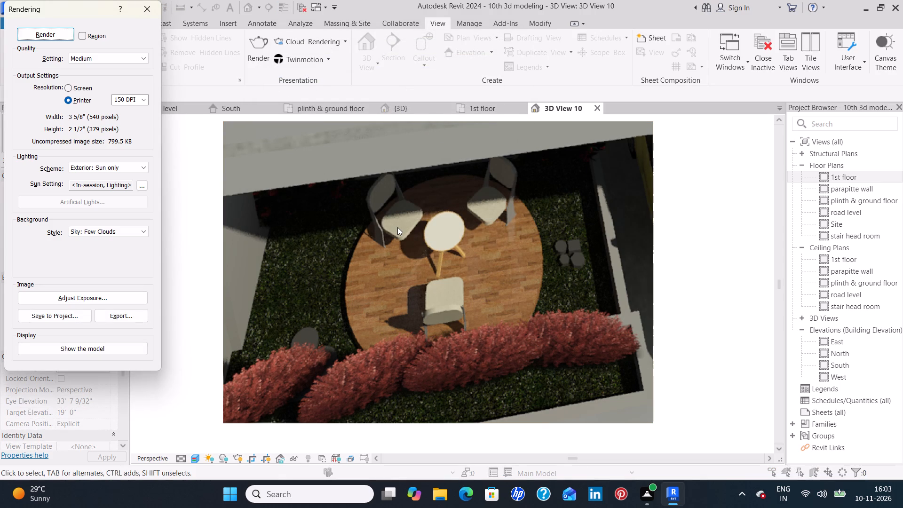
scroll(584, 270, up, 4)
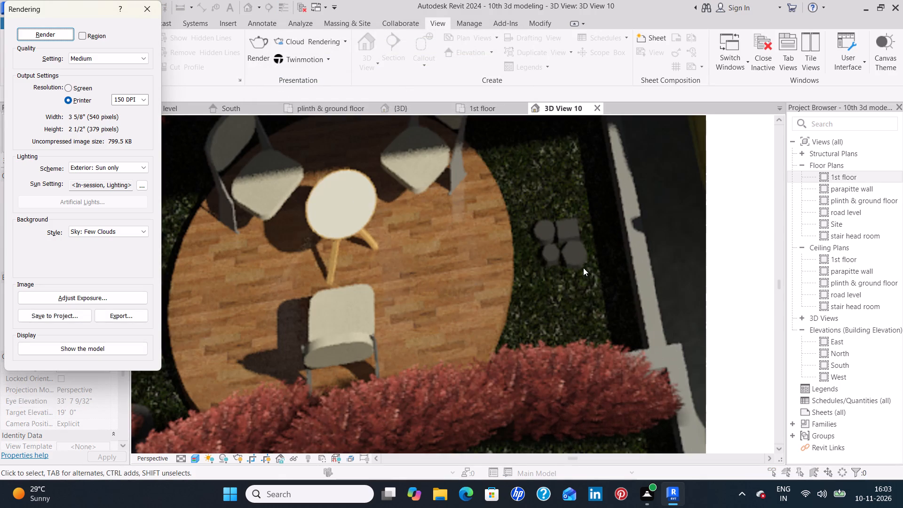
scroll(579, 264, down, 5)
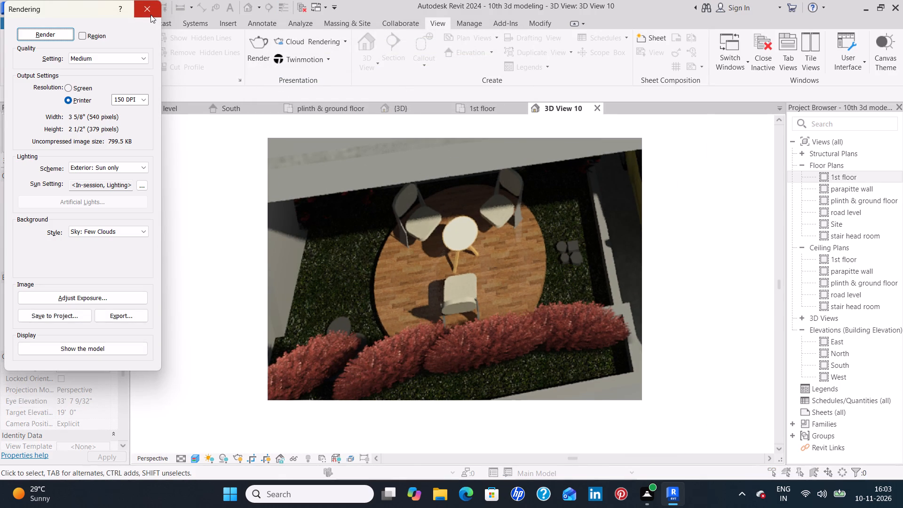
Raise the printer resolution to 300 DPI and render the garden seating view again.
click(138, 101)
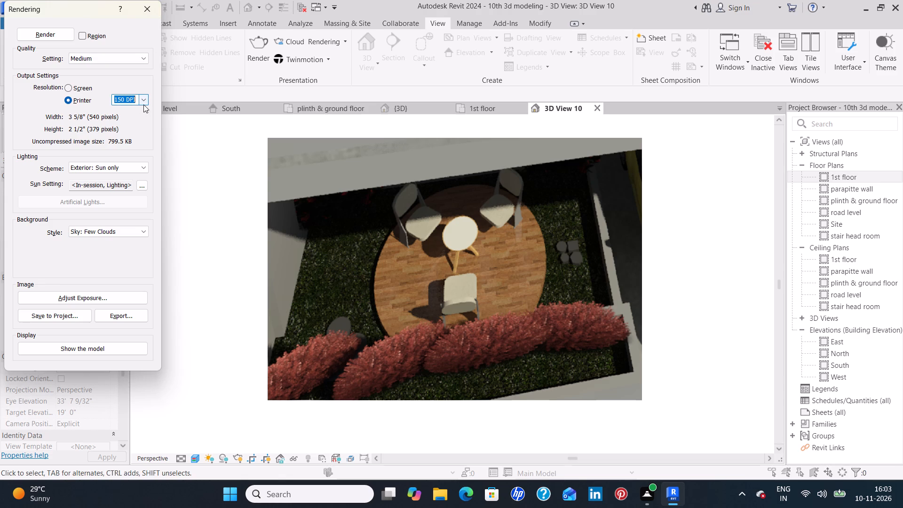
click(143, 98)
click(135, 123)
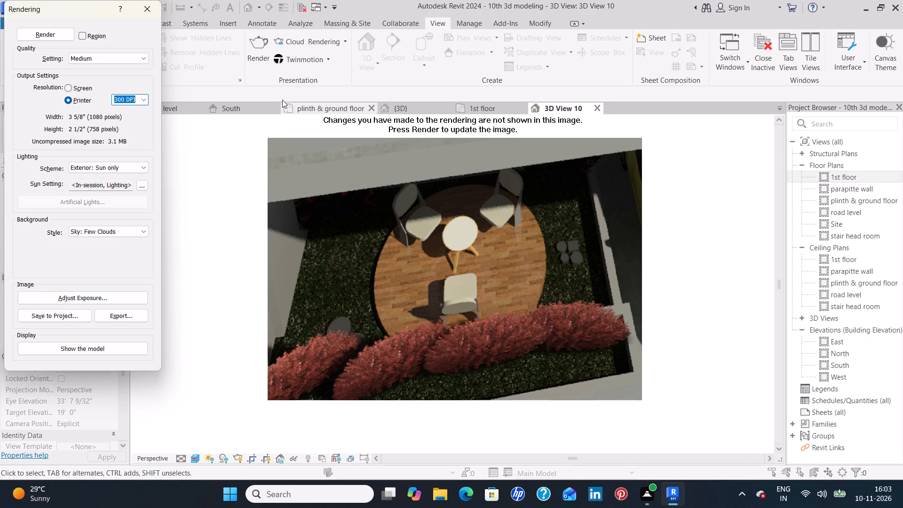
click(56, 34)
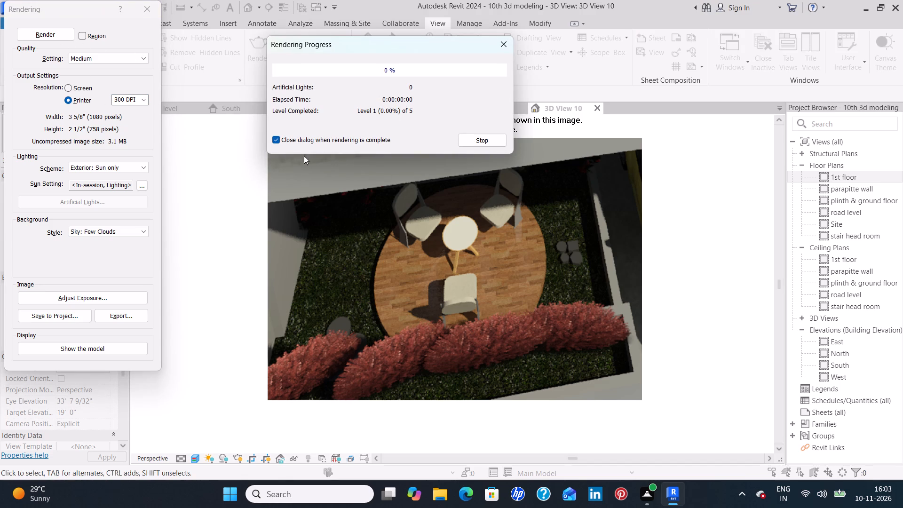
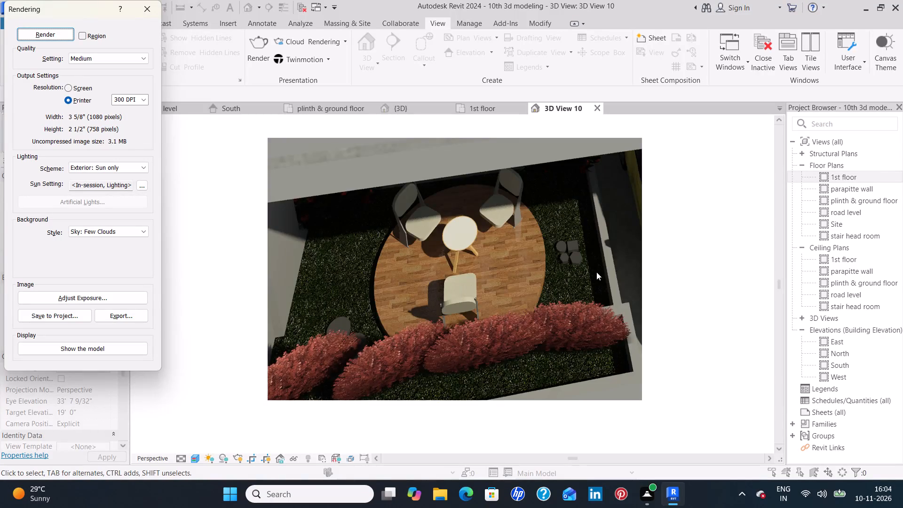
Export the rendered garden seating view to the Desktop as a JPEG named 3D View 10th 2, and close that view.
scroll(592, 269, up, 7)
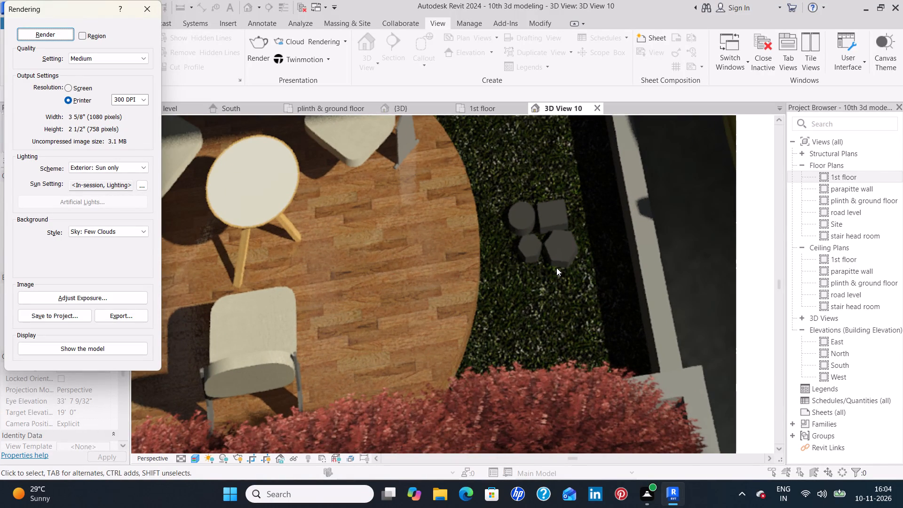
scroll(556, 268, down, 5)
scroll(442, 298, down, 2)
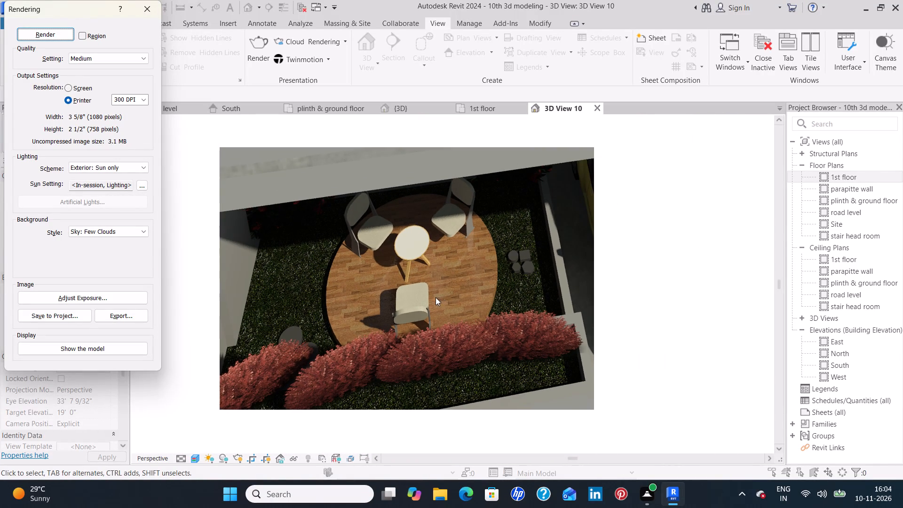
middle_drag(451, 289, 506, 261)
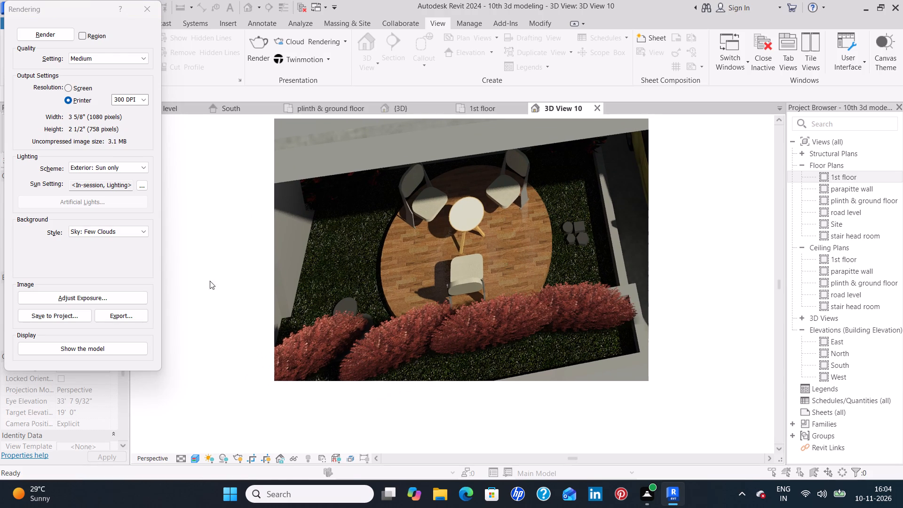
click(113, 317)
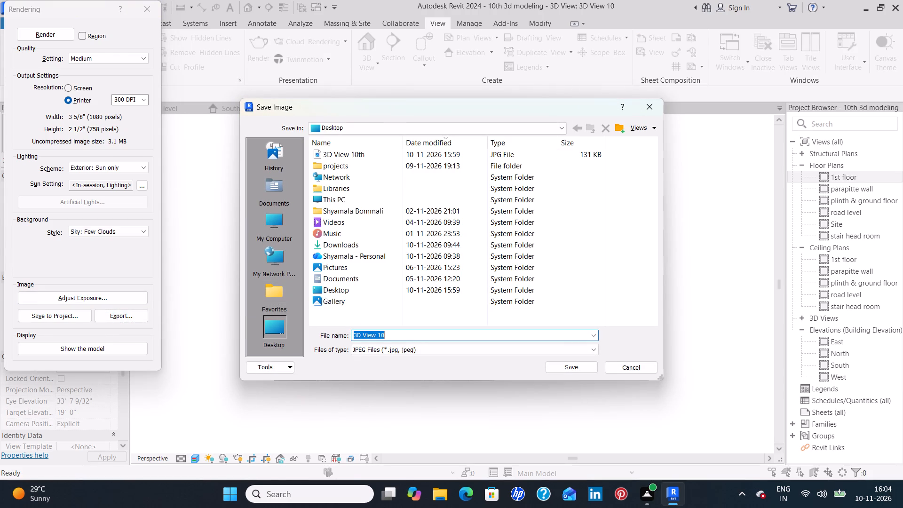
click(413, 337)
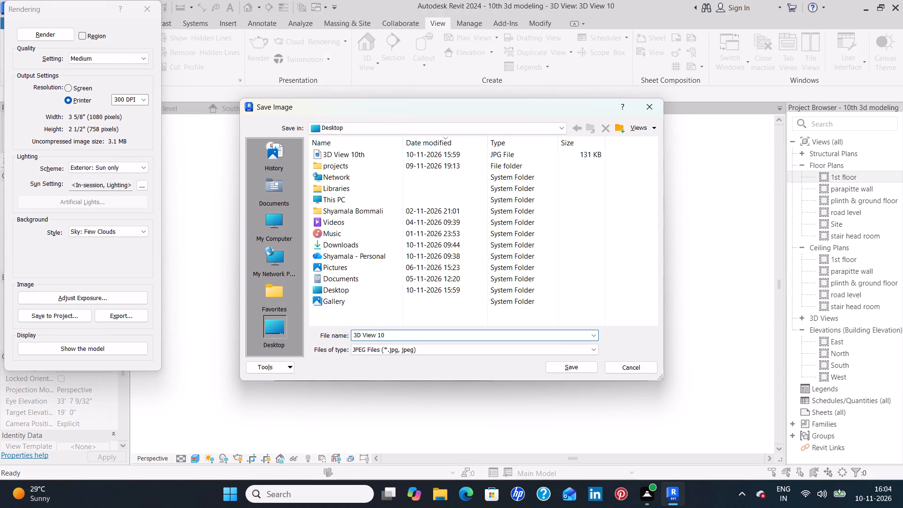
text(th)
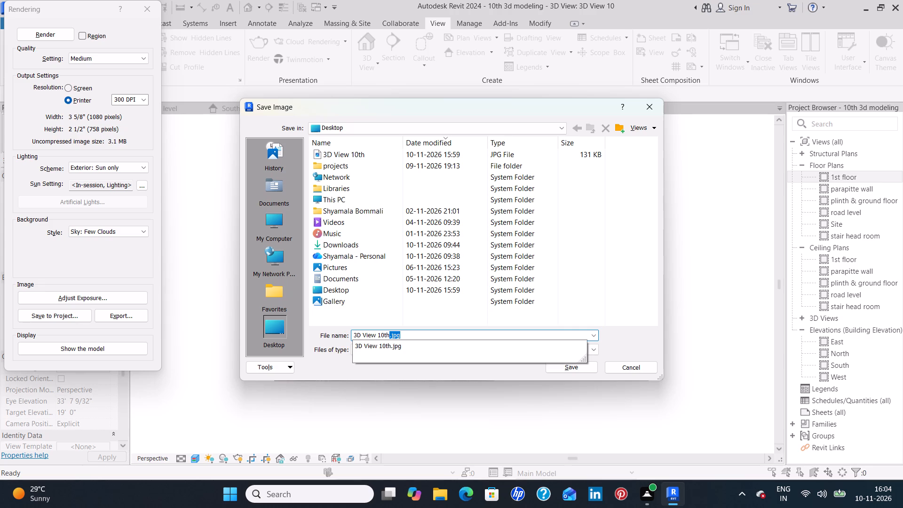
key(space)
key(2)
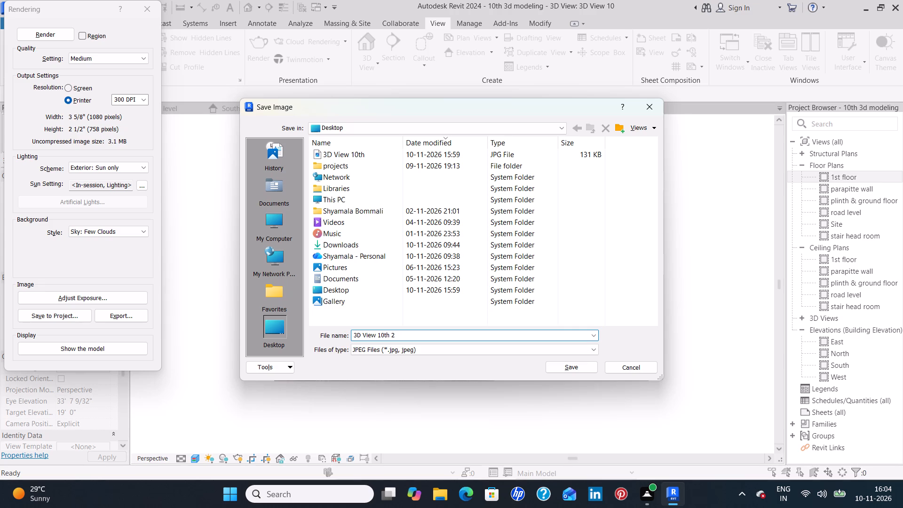
click(578, 368)
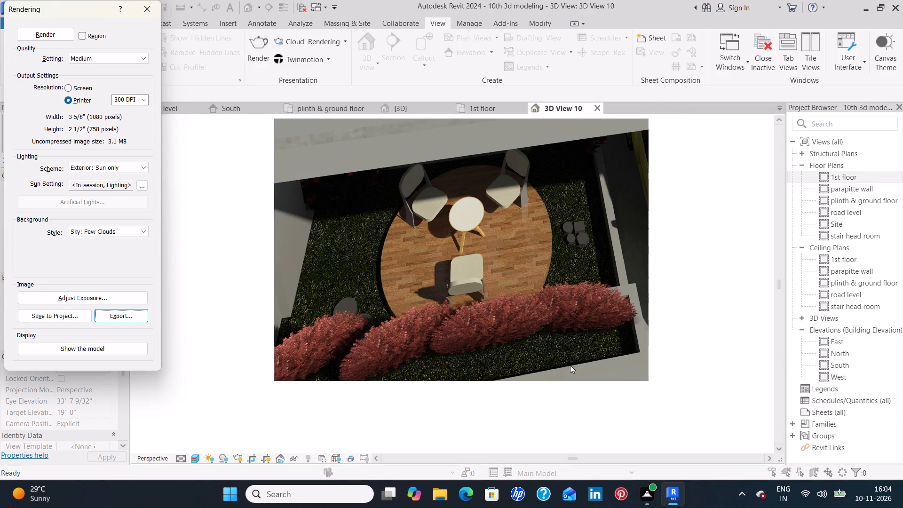
click(597, 109)
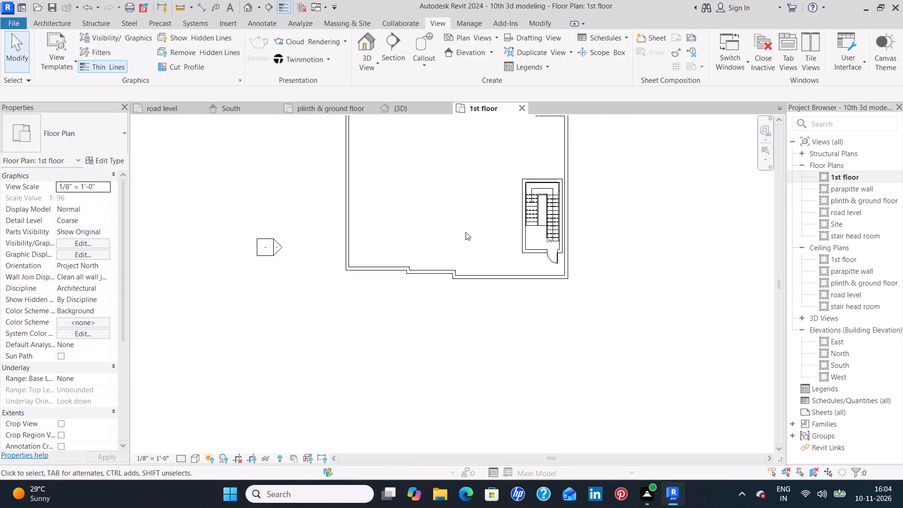
Delete the coloured reference floor plan image from the plinth & ground floor plan.
click(321, 111)
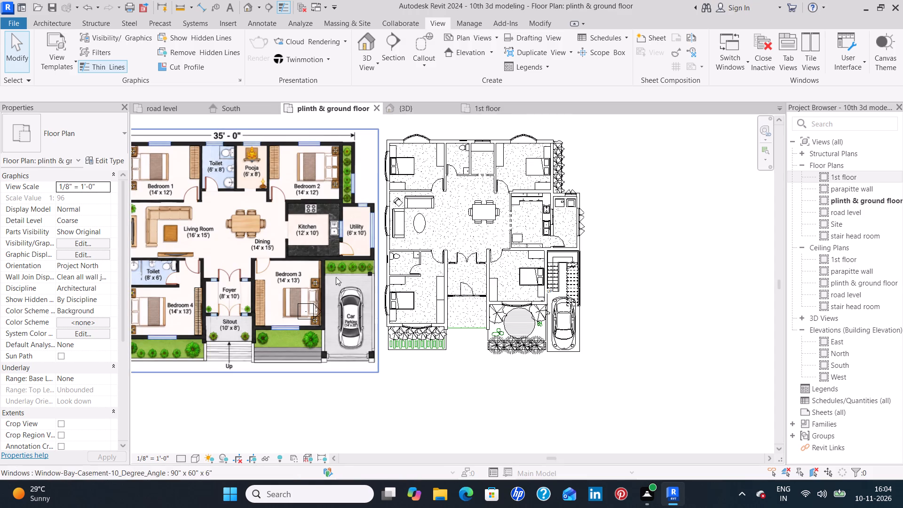
click(332, 264)
key(Delete)
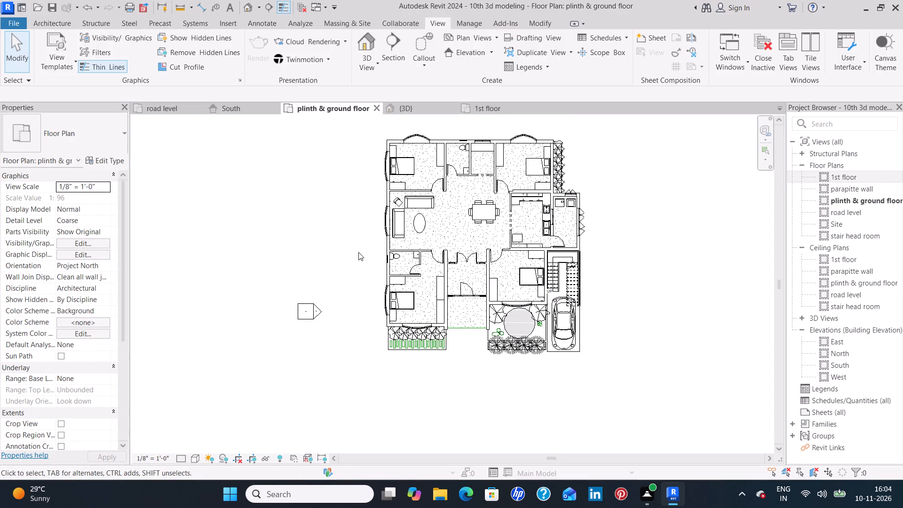
Place a perspective camera outside the ground floor plan's upper-right corner, aimed diagonally across the house past the lower-left planter.
scroll(528, 226, up, 3)
middle_drag(409, 230, 405, 252)
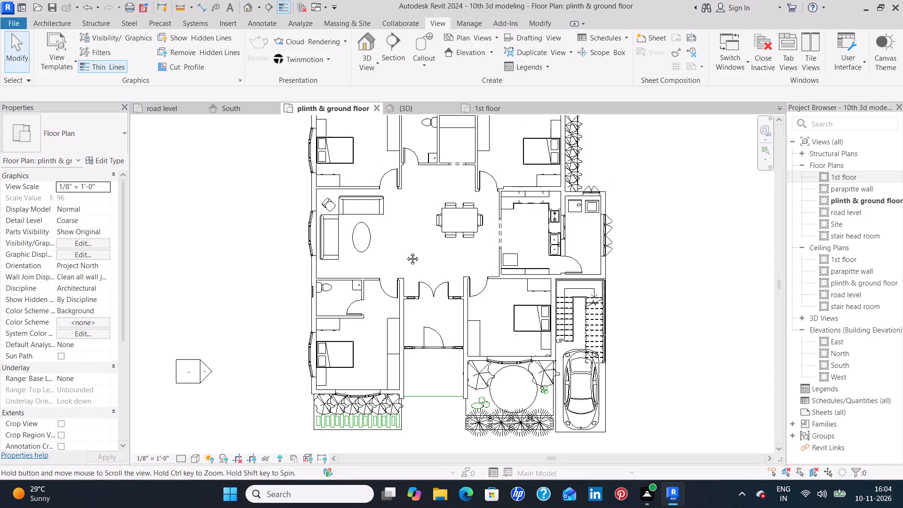
middle_drag(405, 252, 399, 267)
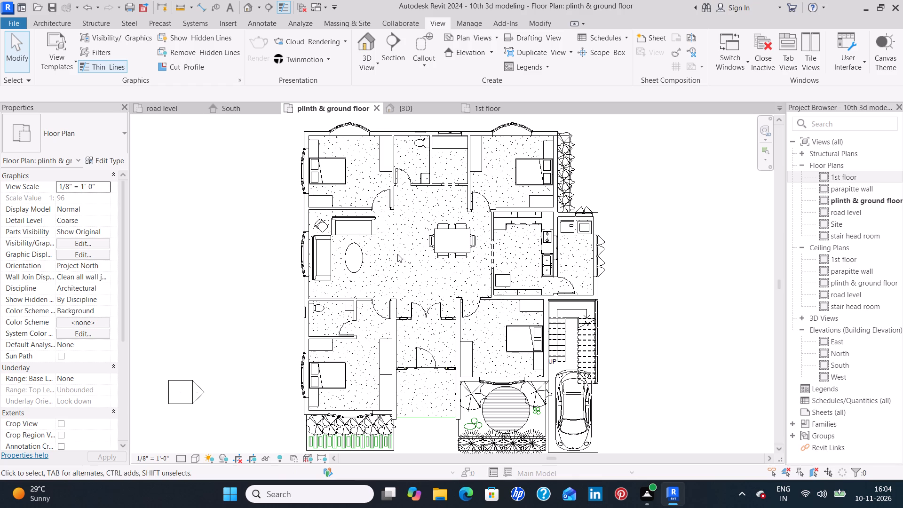
middle_drag(701, 357, 663, 361)
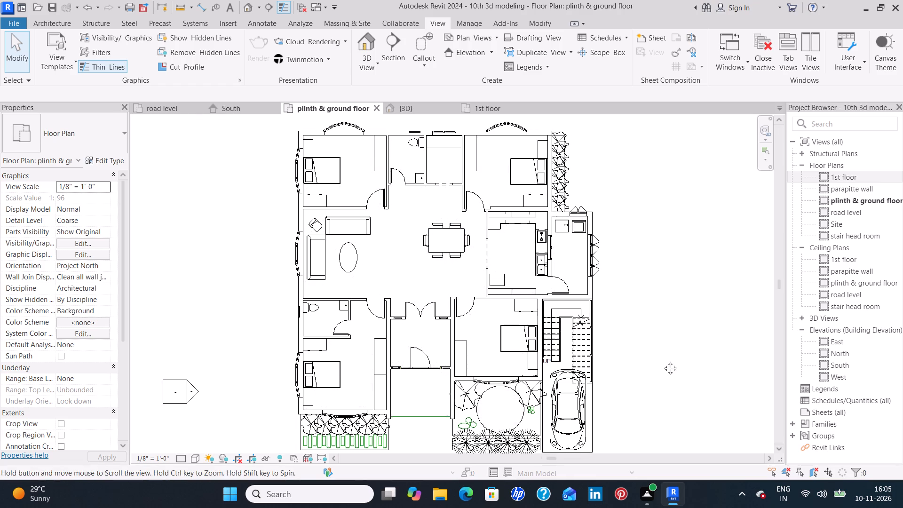
middle_drag(663, 361, 622, 366)
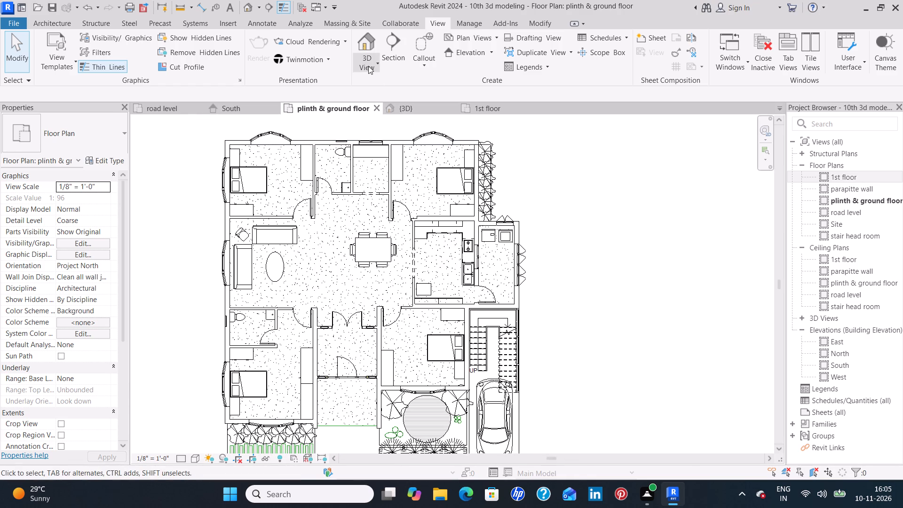
click(368, 66)
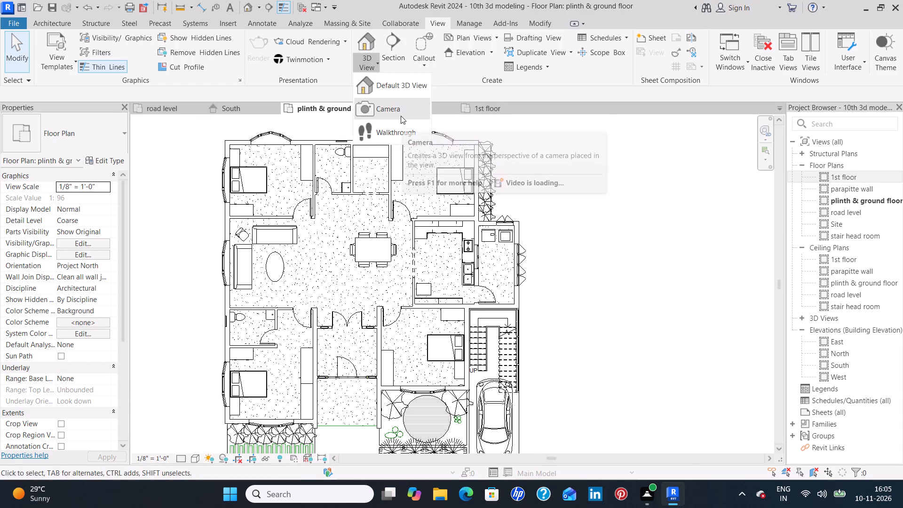
click(401, 116)
middle_drag(616, 161, 580, 234)
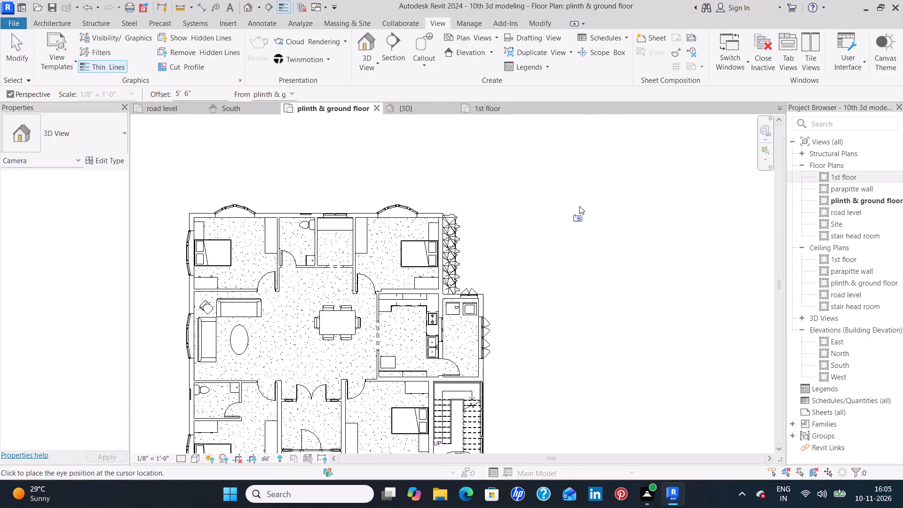
drag(587, 144, 586, 151)
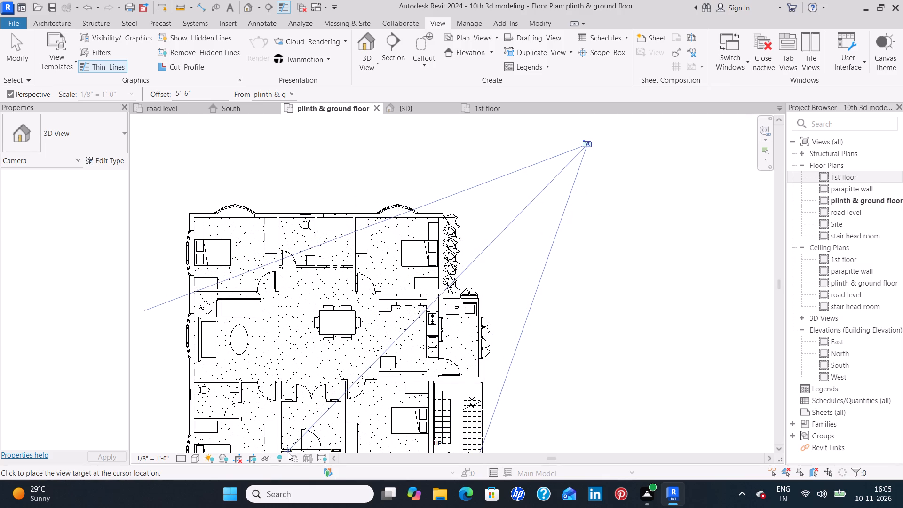
middle_drag(316, 435, 441, 349)
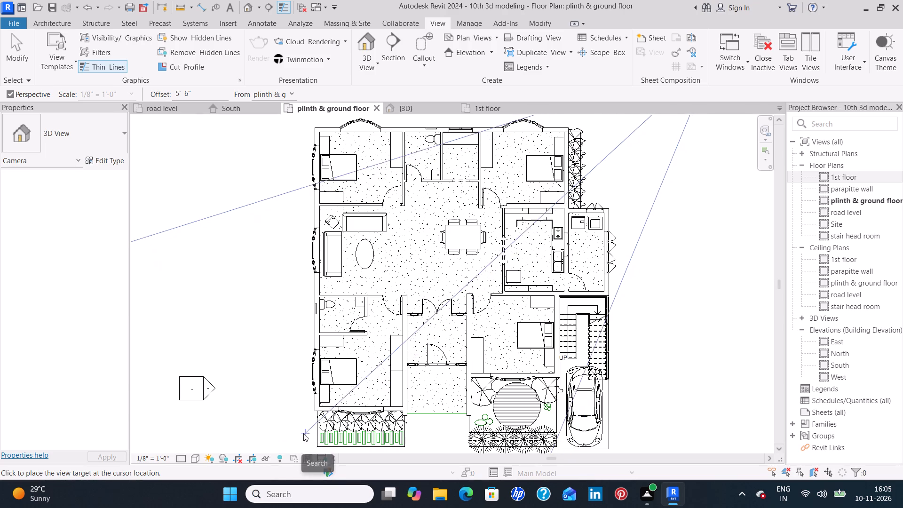
middle_drag(339, 415, 401, 361)
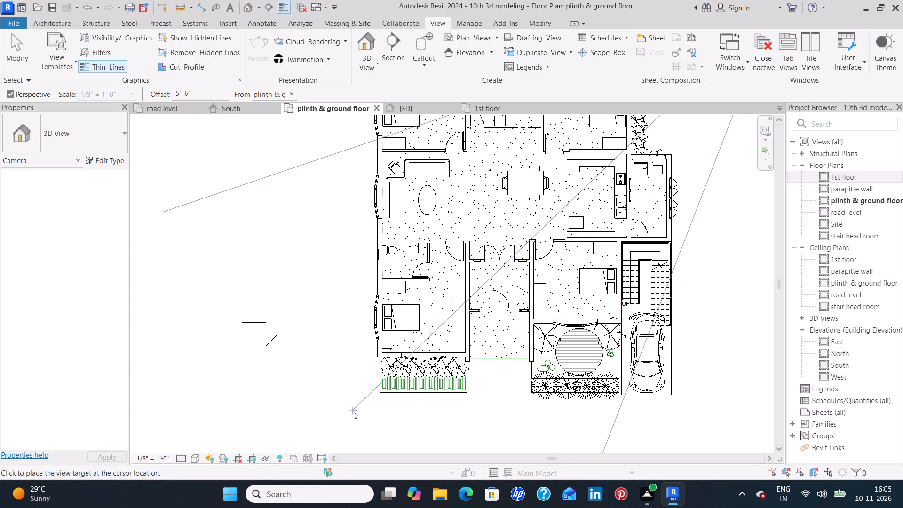
click(348, 424)
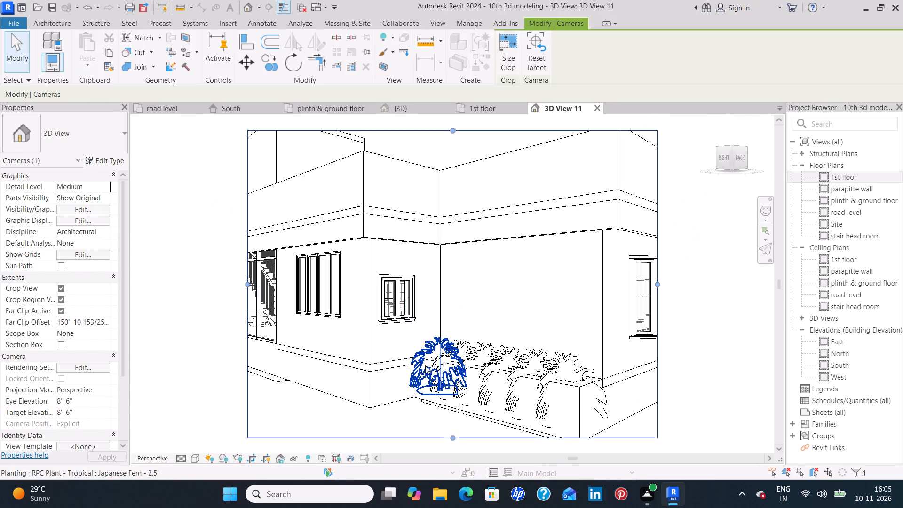
Enlarge the new camera view's crop region on both sides and at the bottom to frame the full house exterior.
scroll(427, 364, down, 4)
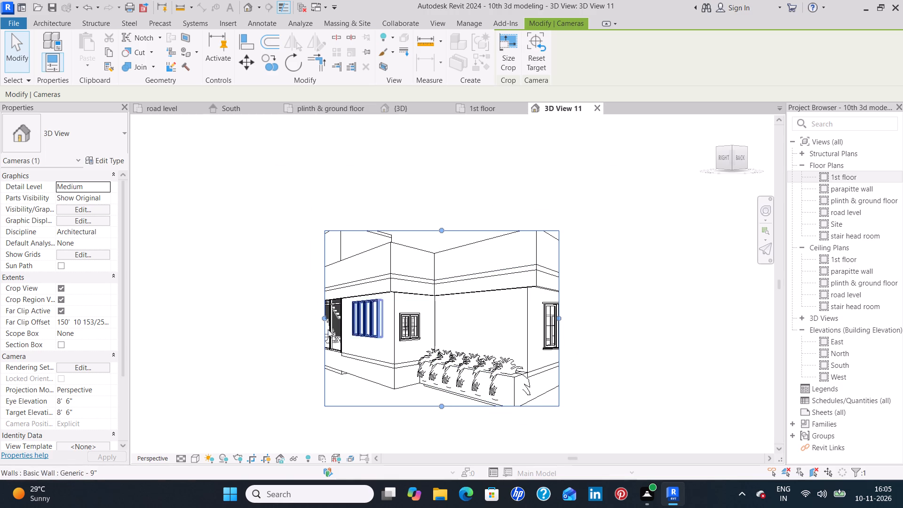
drag(324, 318, 283, 316)
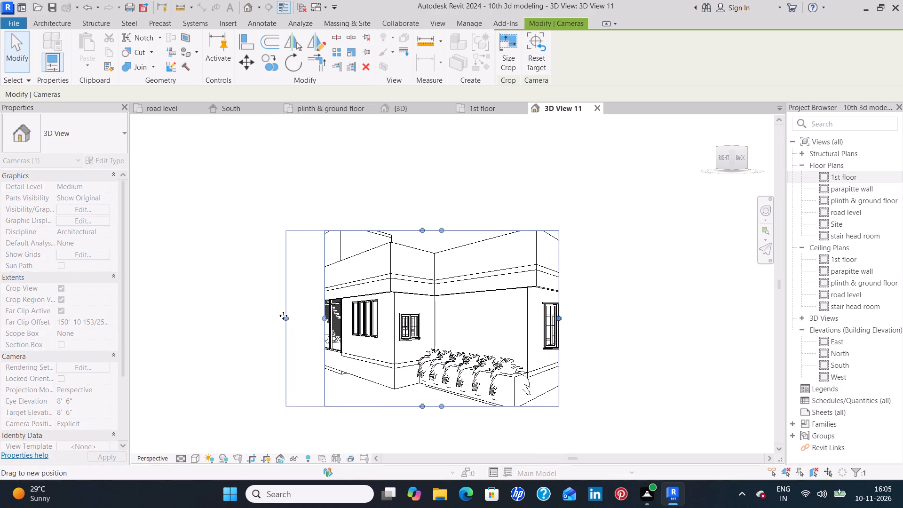
drag(283, 316, 272, 314)
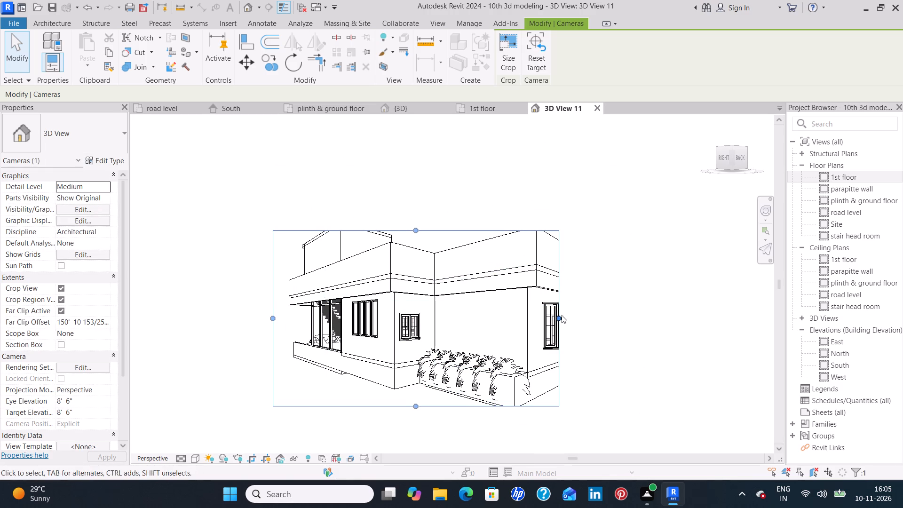
drag(557, 317, 633, 319)
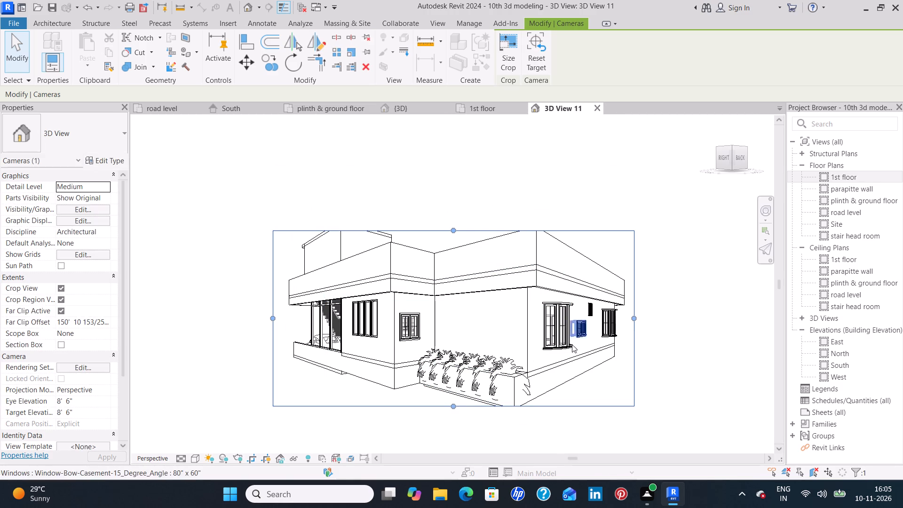
drag(452, 404, 448, 430)
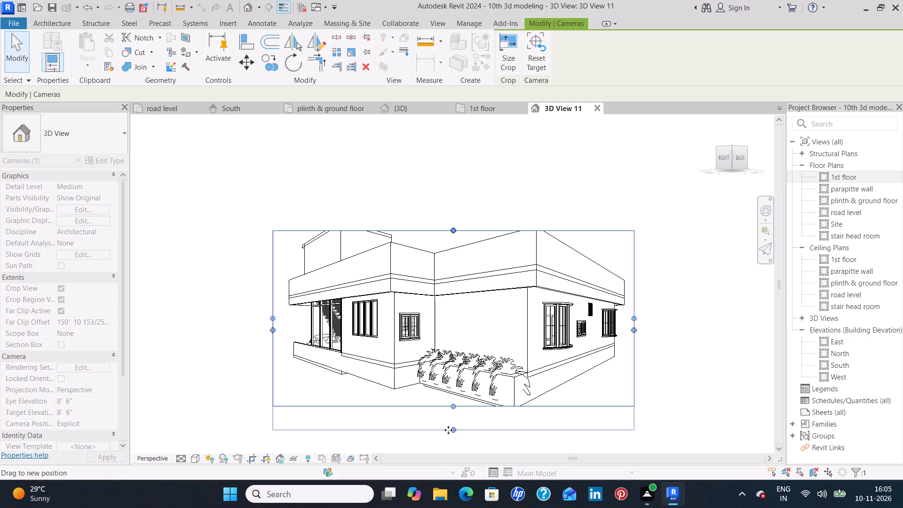
drag(448, 430, 447, 434)
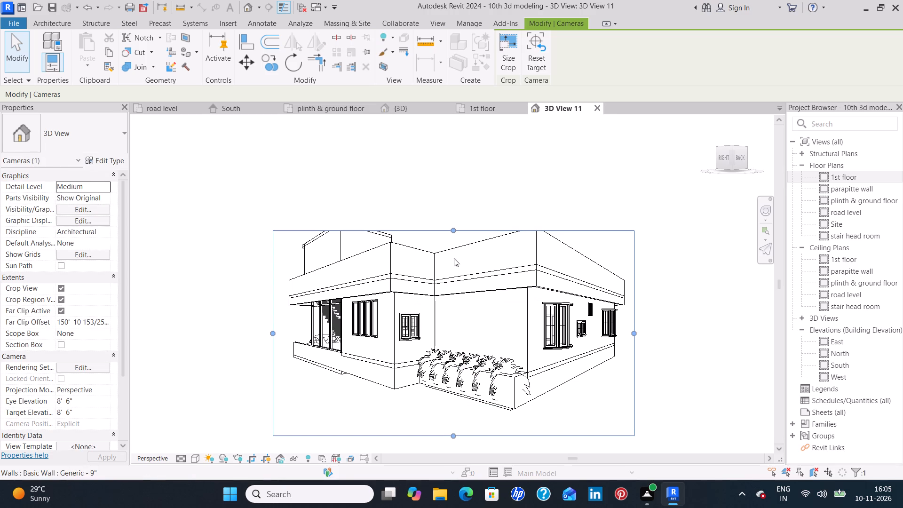
middle_drag(447, 354, 462, 301)
middle_drag(480, 275, 480, 284)
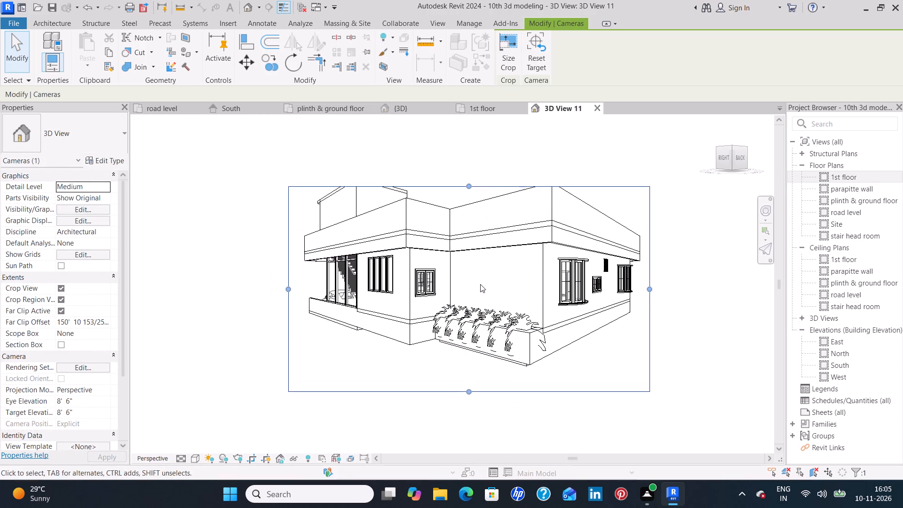
Set the camera view's visual style to Realistic.
click(196, 461)
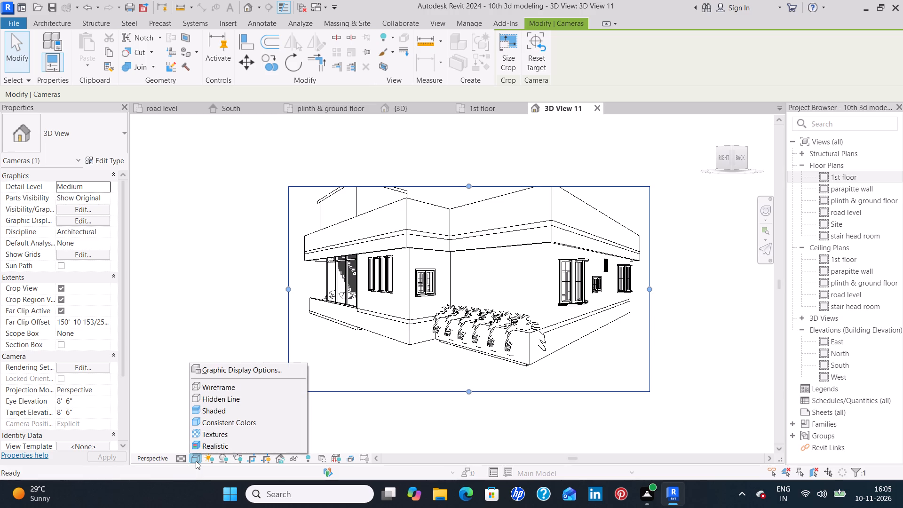
click(231, 447)
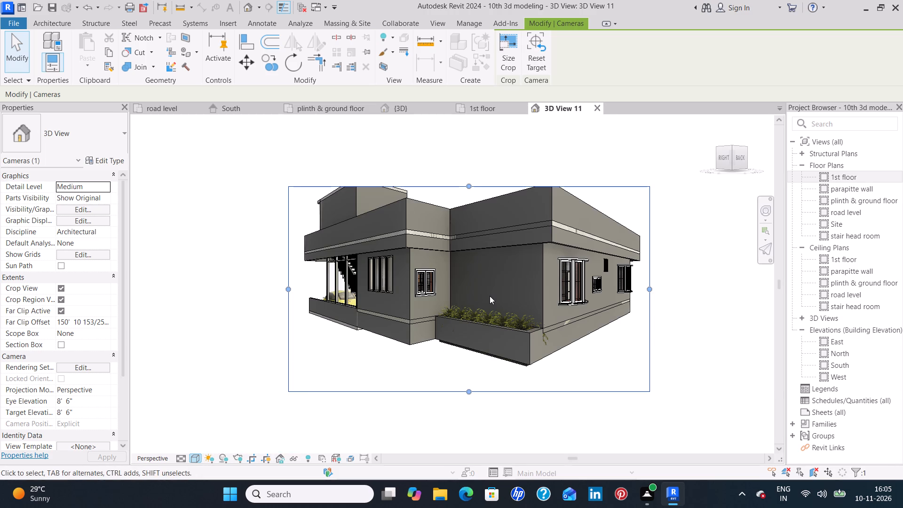
Render the camera view at Medium quality with printer resolution set to 300 DPI.
scroll(490, 296, up, 1)
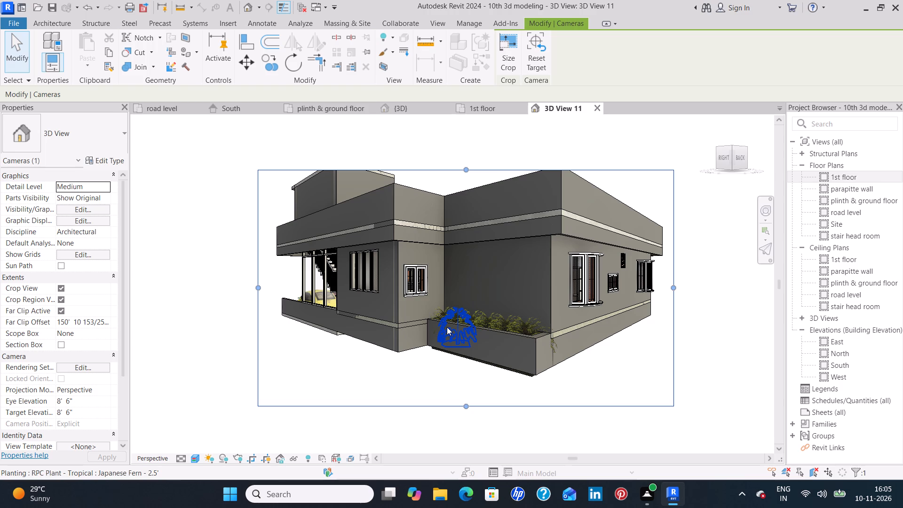
text(rr)
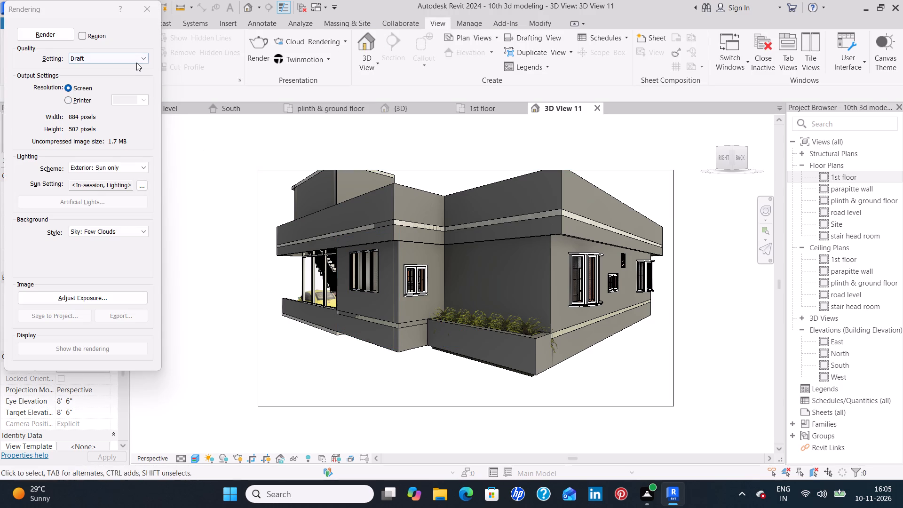
click(136, 63)
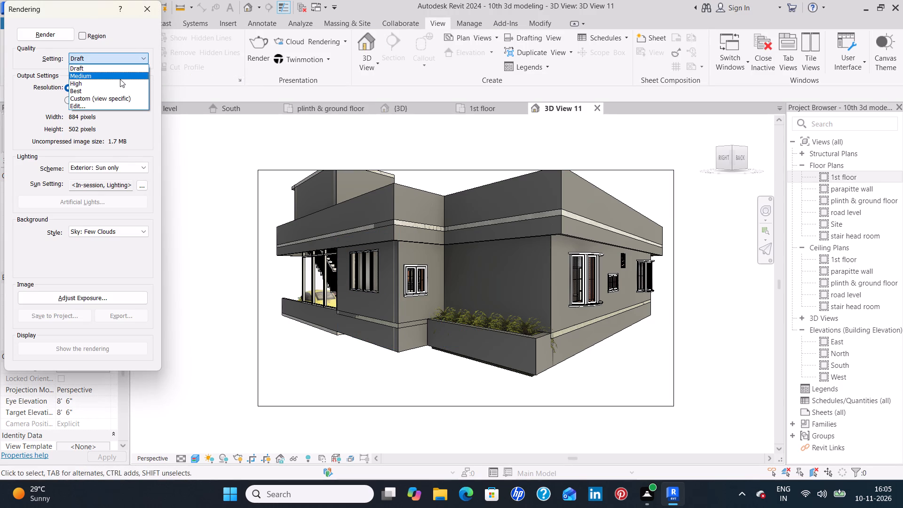
click(120, 79)
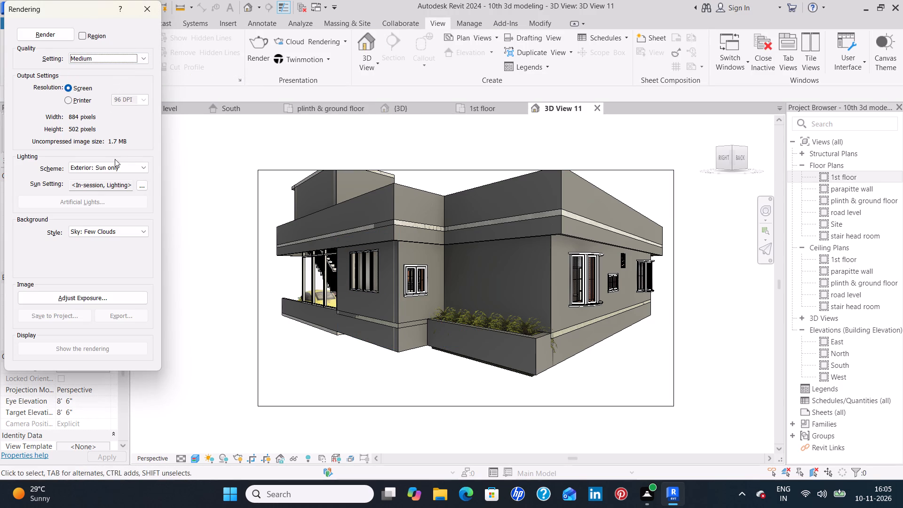
click(68, 102)
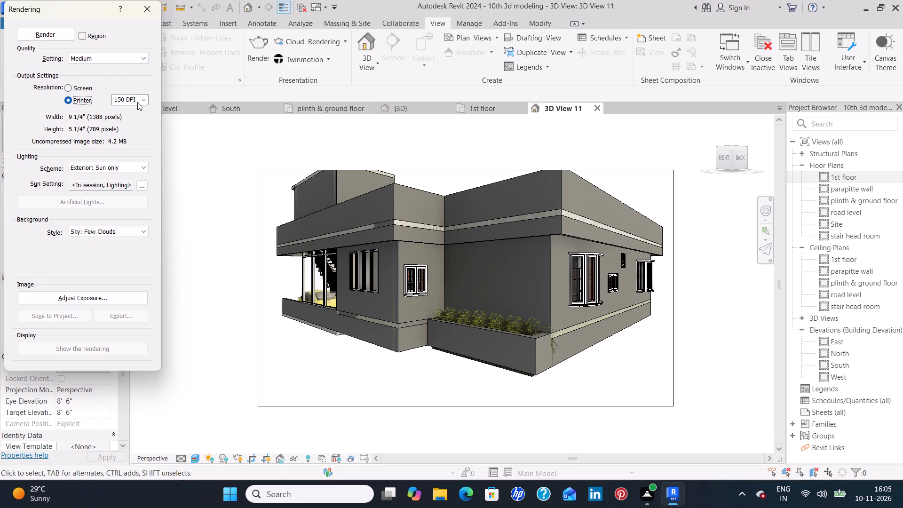
click(143, 102)
click(134, 123)
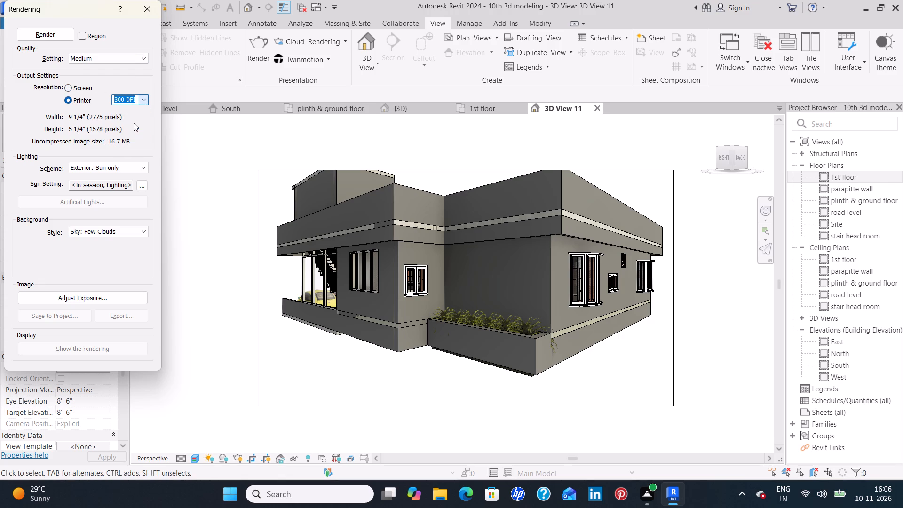
click(48, 37)
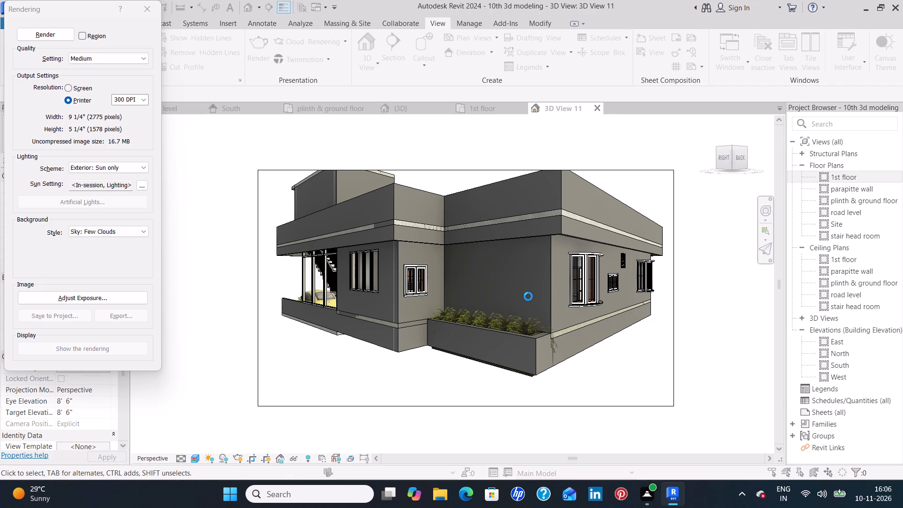
scroll(528, 296, up, 2)
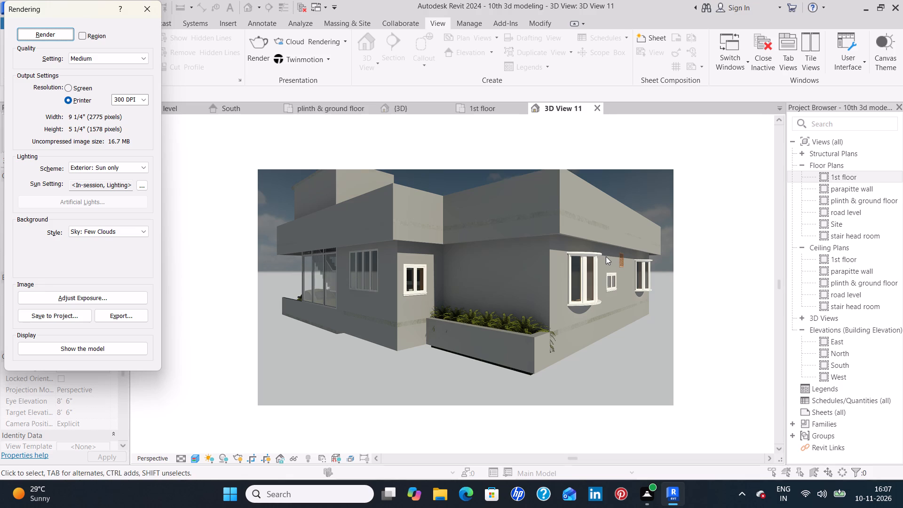
Export the rendered image to the Desktop as a JPEG named "3D View 10th 3".
middle_drag(500, 254, 462, 289)
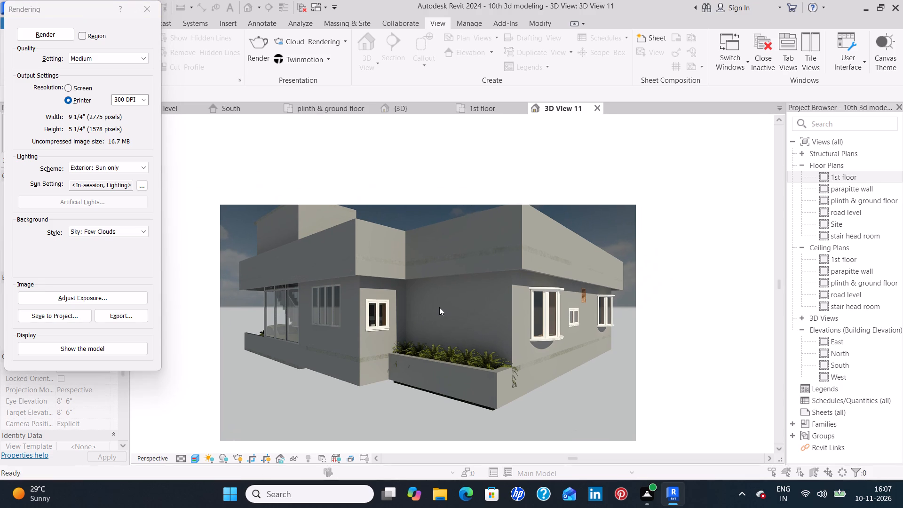
scroll(439, 307, up, 3)
middle_drag(439, 307, 518, 256)
scroll(518, 256, down, 1)
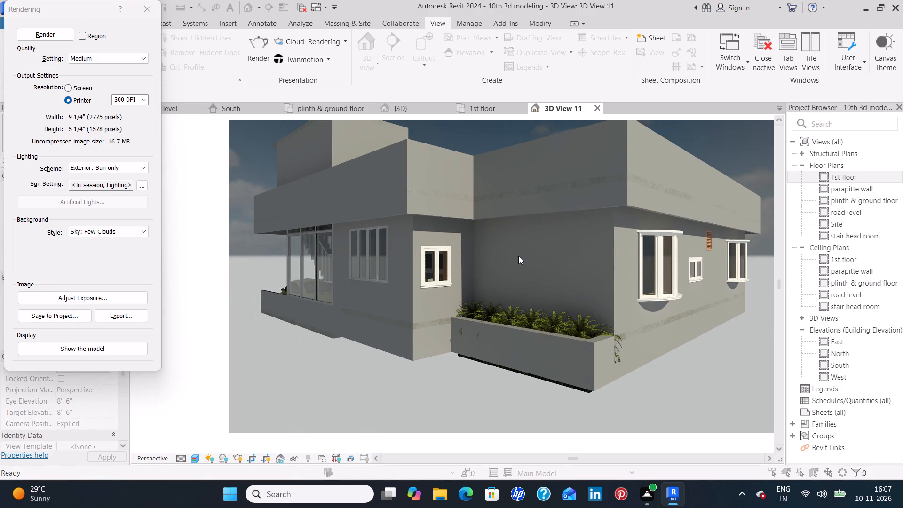
scroll(518, 256, down, 1)
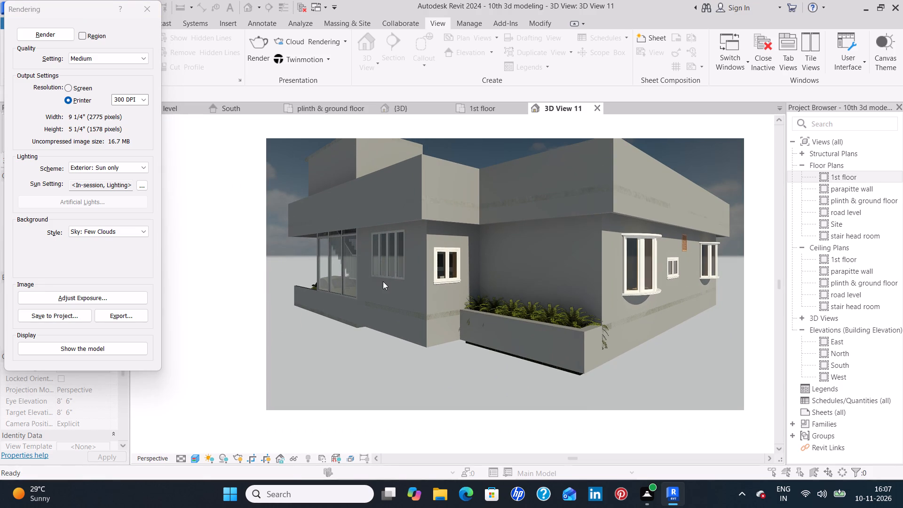
click(130, 316)
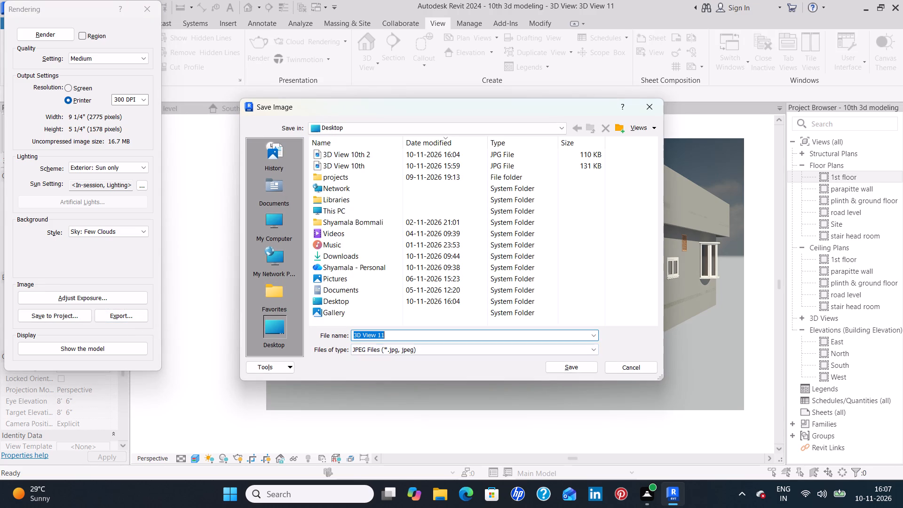
click(401, 337)
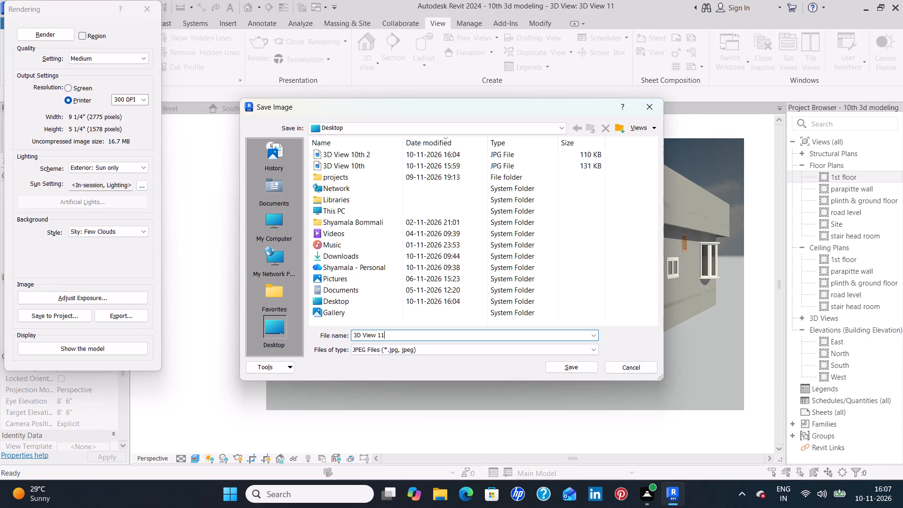
key(BackSpace)
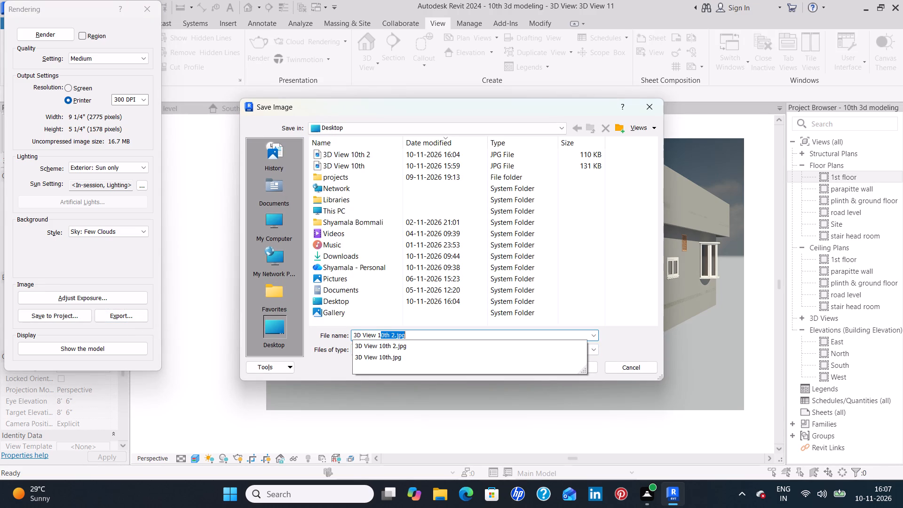
text(0th)
key(space)
key(3)
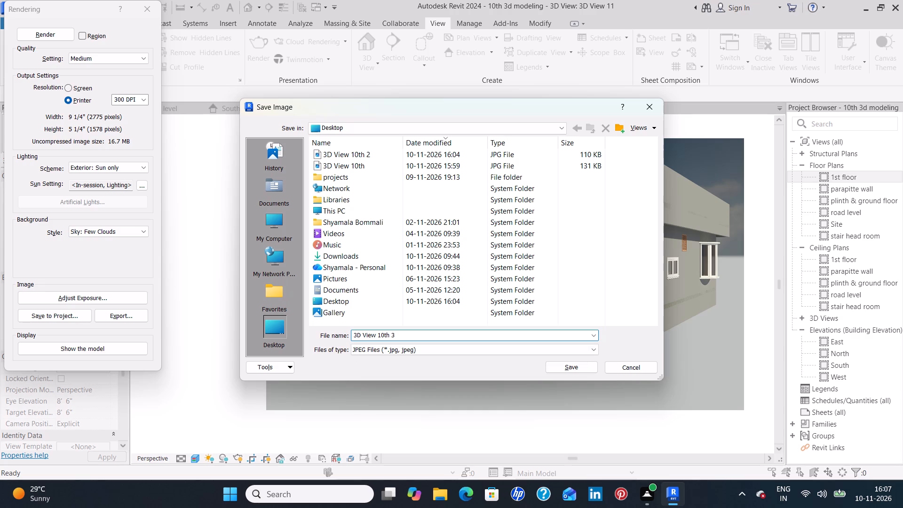
click(568, 363)
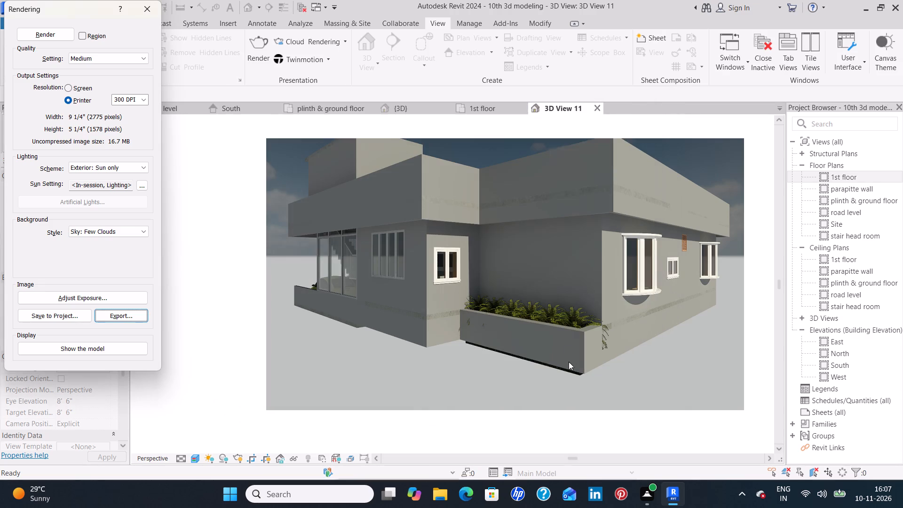
Close the rendered camera view, 3D View 11.
click(597, 108)
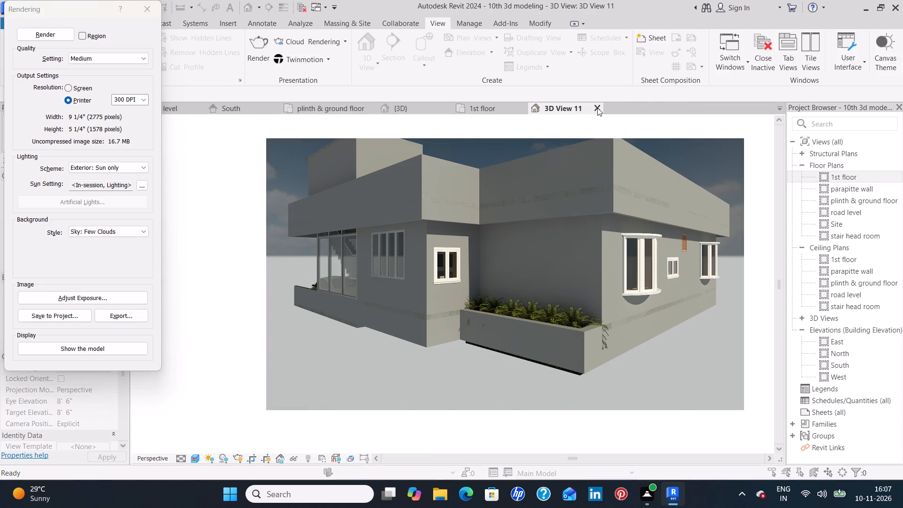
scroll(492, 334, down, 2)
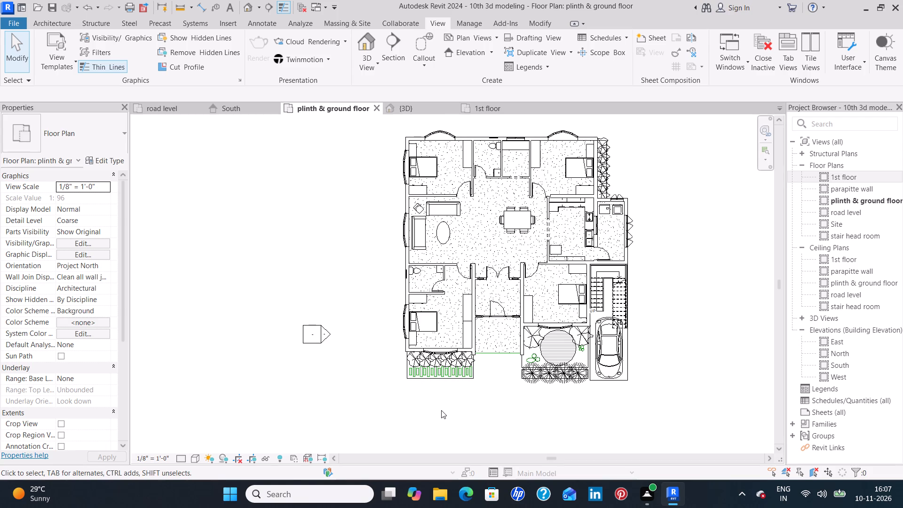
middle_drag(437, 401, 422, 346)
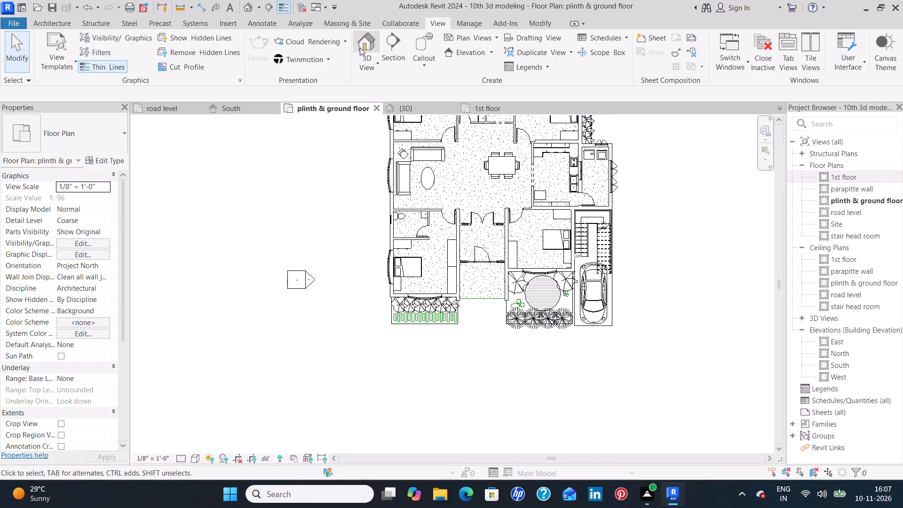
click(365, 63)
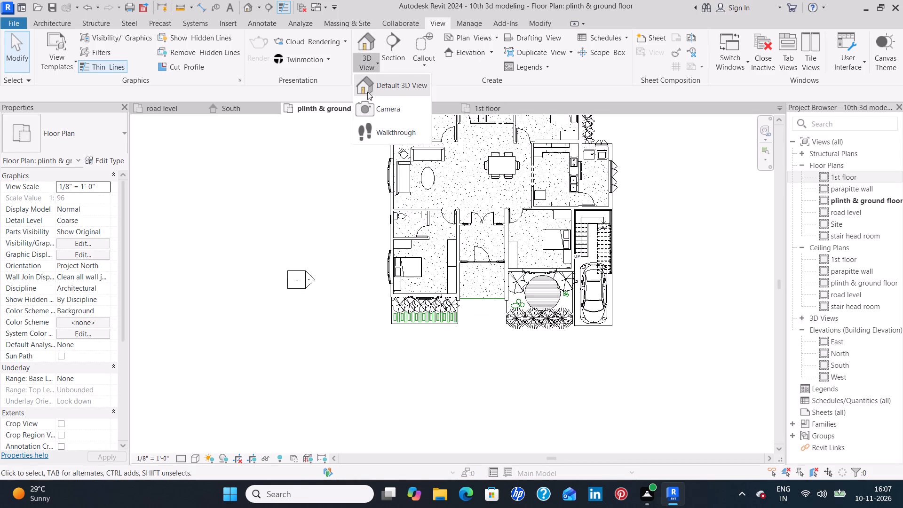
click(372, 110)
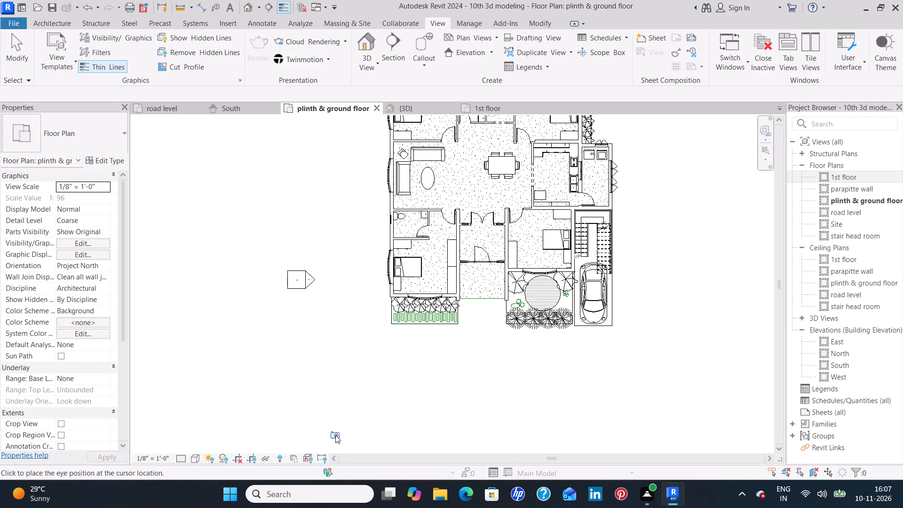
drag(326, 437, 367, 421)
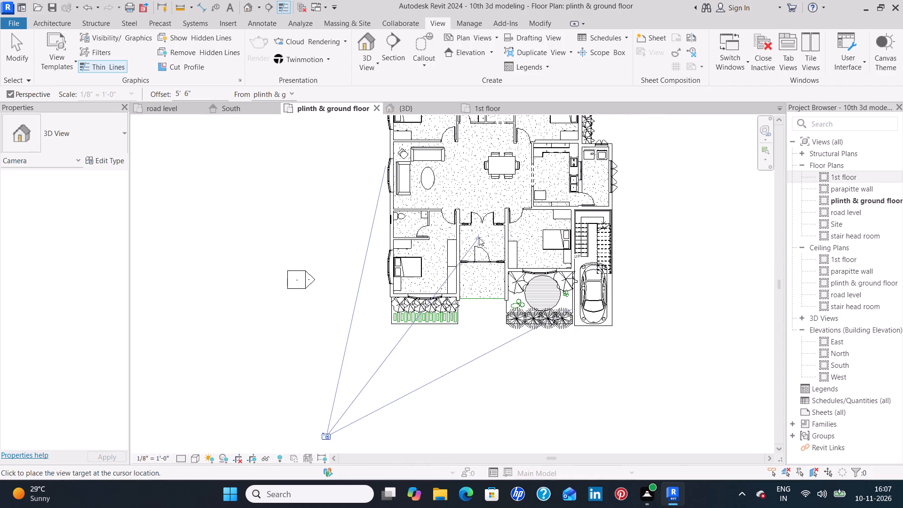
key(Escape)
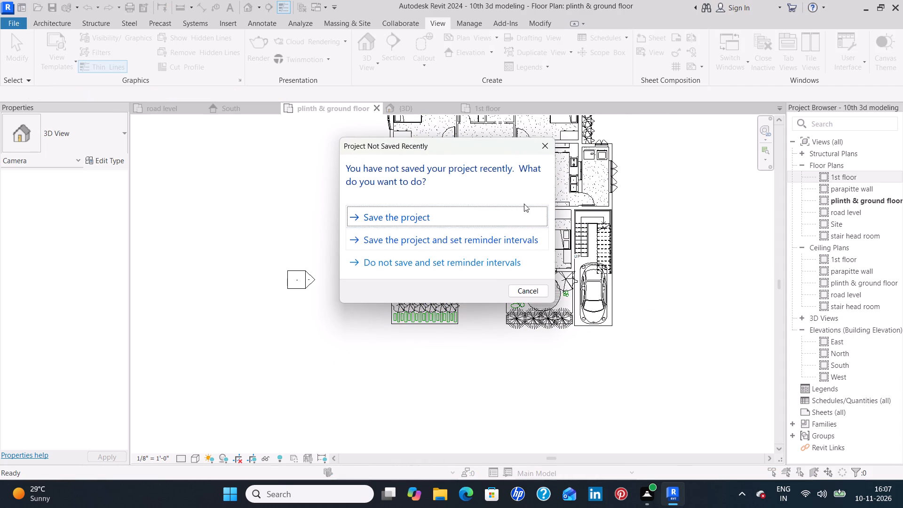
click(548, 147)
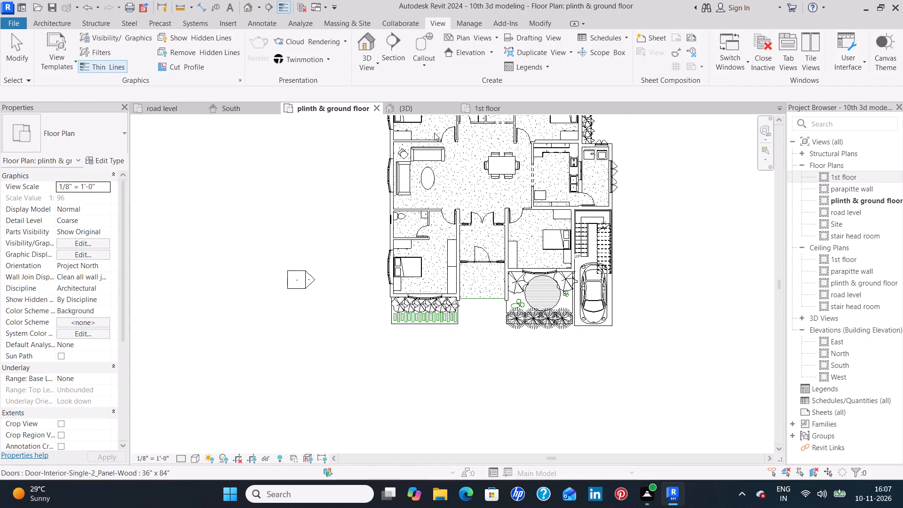
Place a perspective camera outside the plinth & ground floor plan's lower-left corner, aimed diagonally just past the upper-right bedroom corner.
click(367, 63)
click(375, 110)
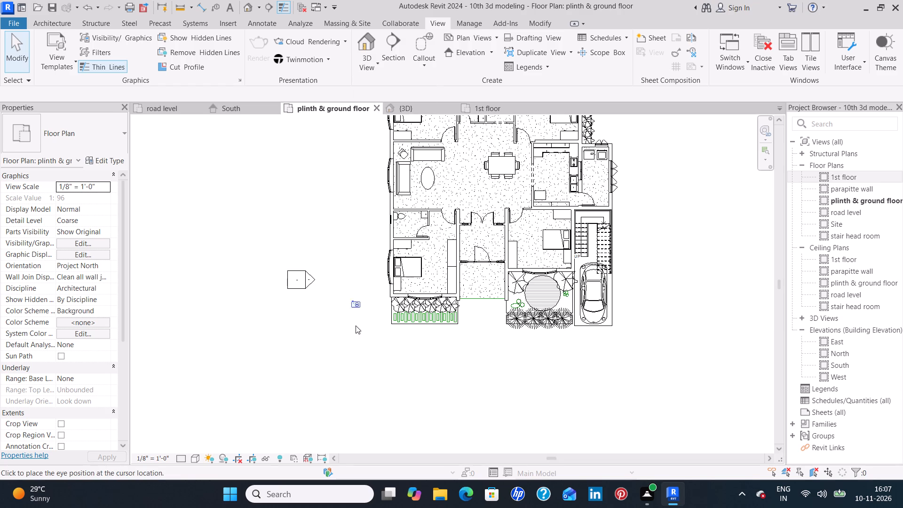
click(356, 438)
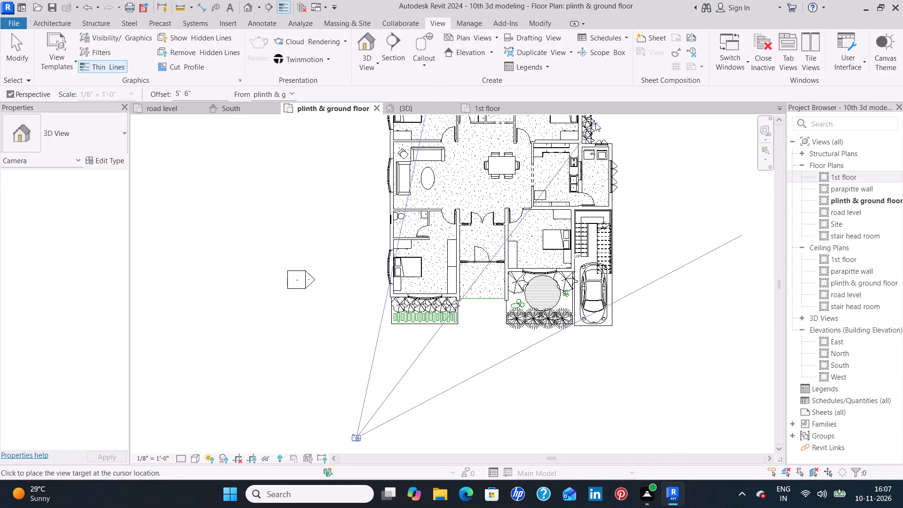
click(533, 113)
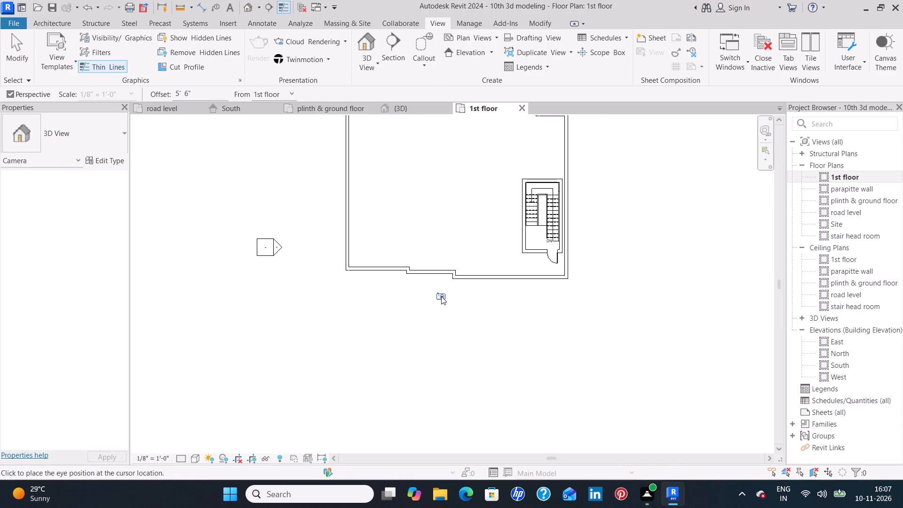
click(343, 109)
click(327, 437)
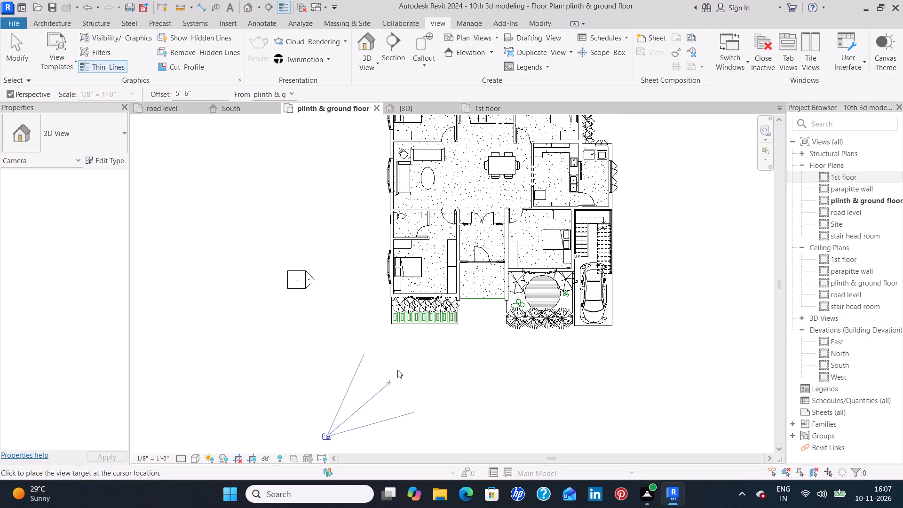
middle_drag(539, 180, 498, 291)
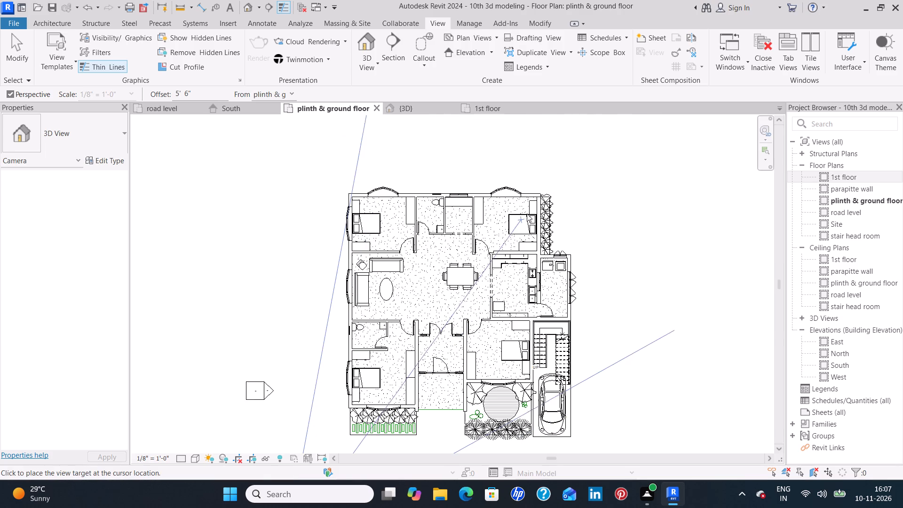
click(554, 177)
Widen the new camera view's crop region on both sides to show more of the house exterior.
scroll(502, 302, down, 2)
middle_drag(564, 343, 525, 375)
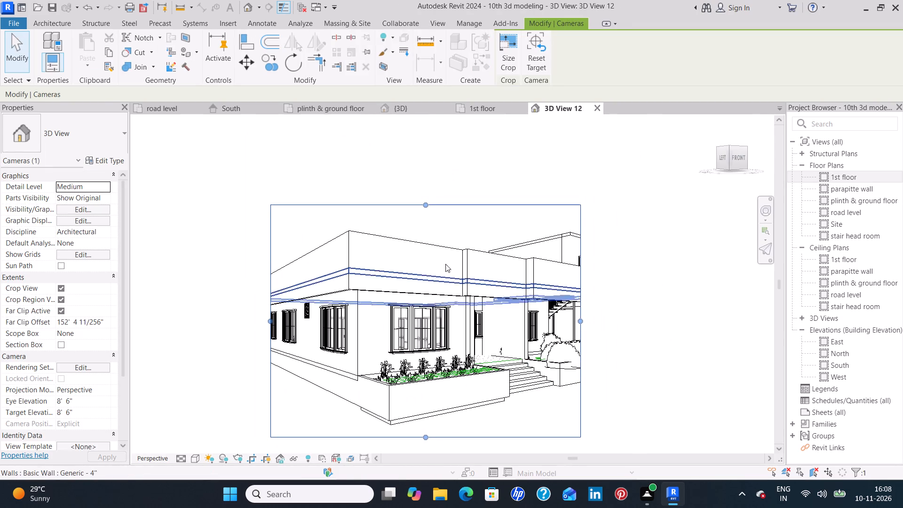
drag(271, 336, 255, 335)
drag(269, 320, 250, 320)
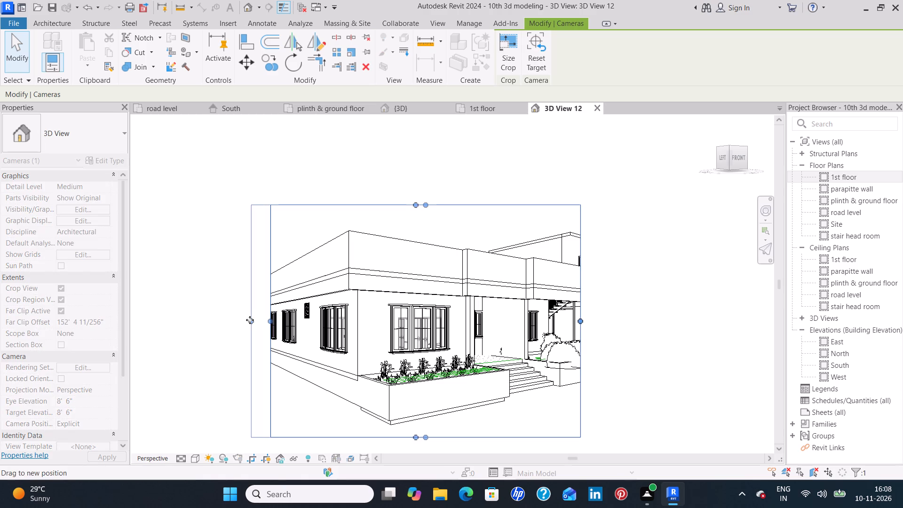
drag(250, 320, 244, 319)
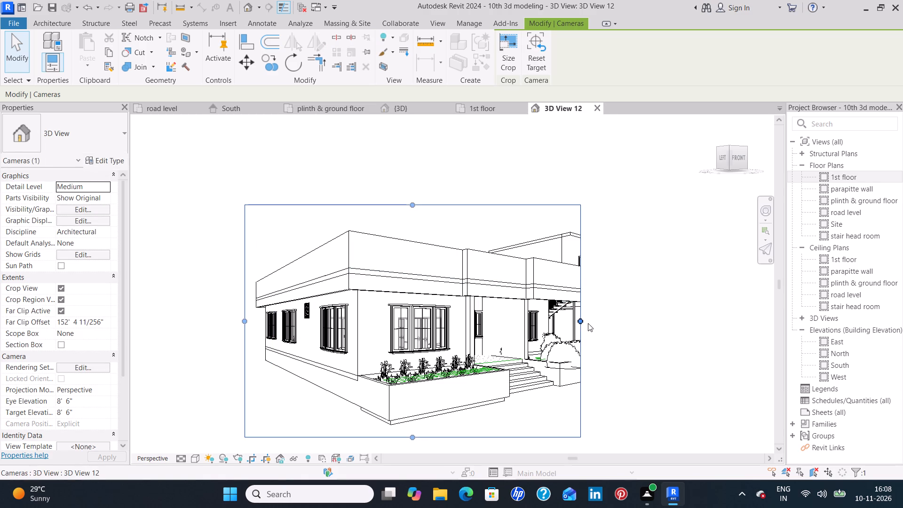
drag(580, 320, 612, 324)
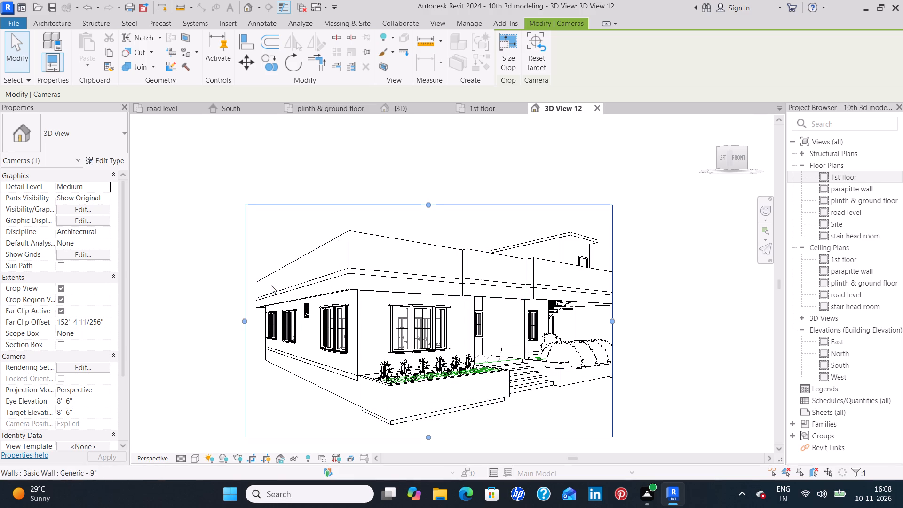
Set the new camera view's visual style to Realistic.
middle_drag(363, 288, 363, 260)
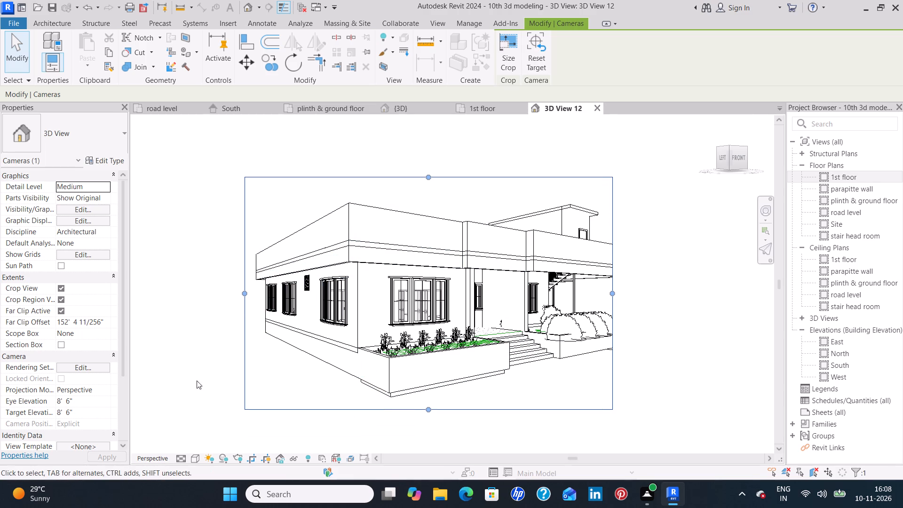
click(195, 458)
click(209, 451)
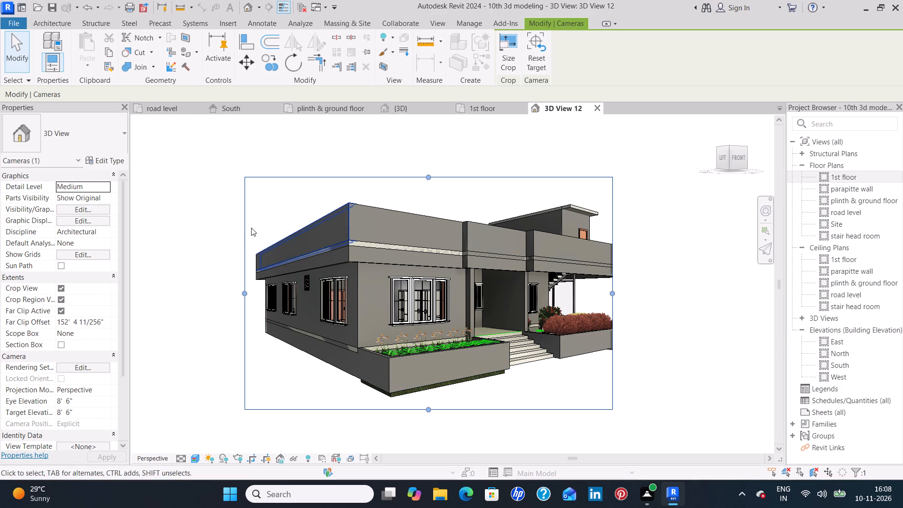
Render the new exterior camera view at Medium quality with printer resolution set to 300 DPI.
text(rr)
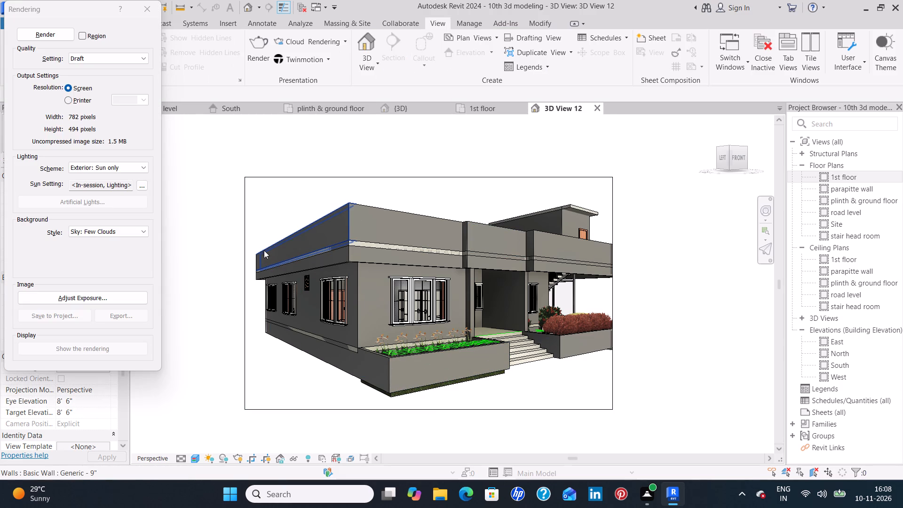
click(116, 57)
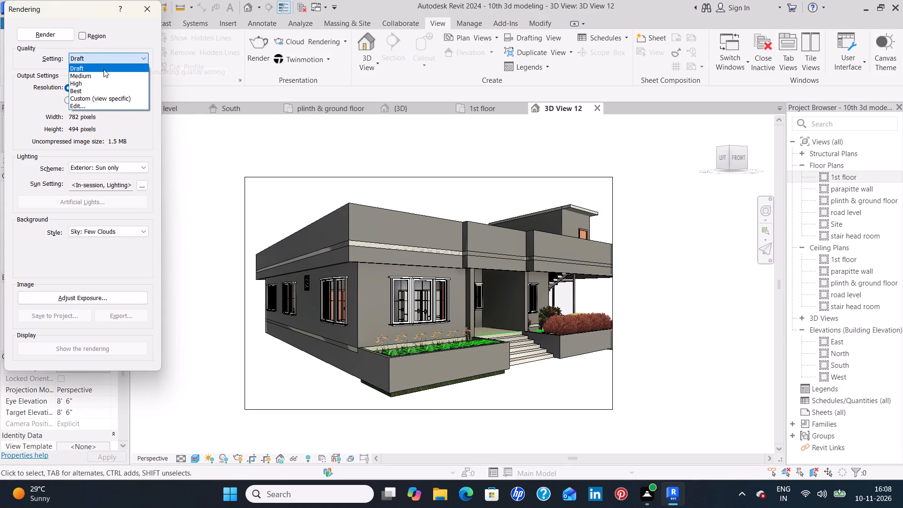
click(102, 77)
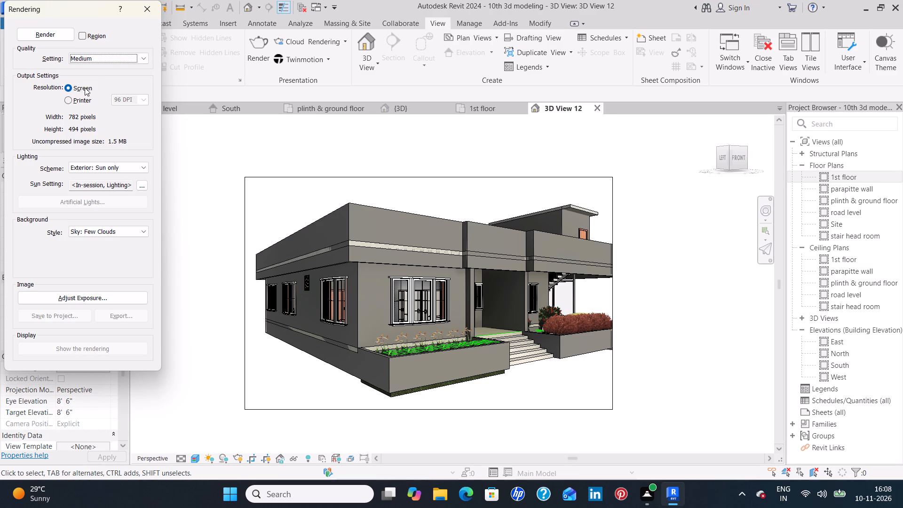
click(67, 98)
click(142, 100)
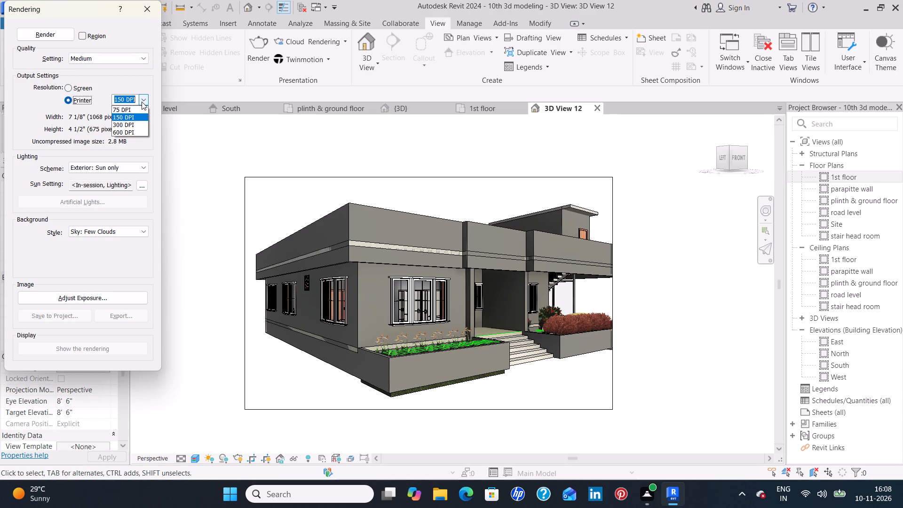
click(133, 122)
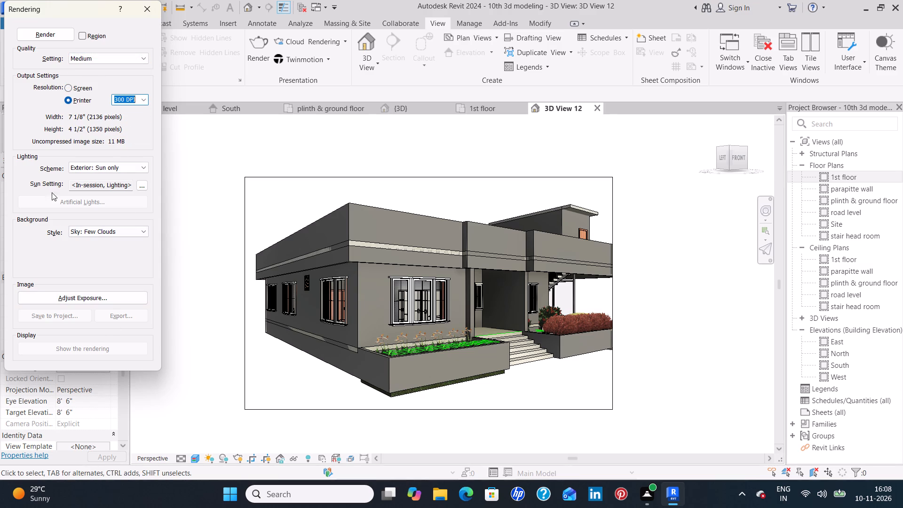
click(54, 34)
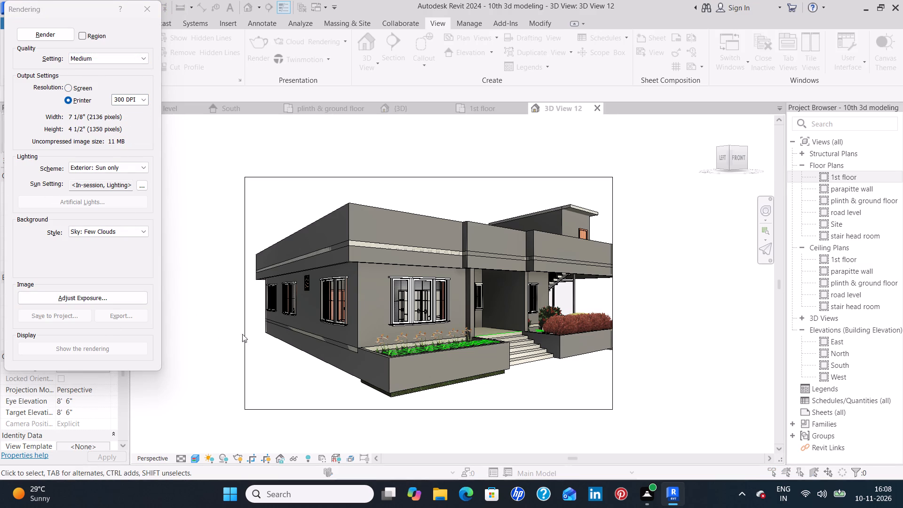
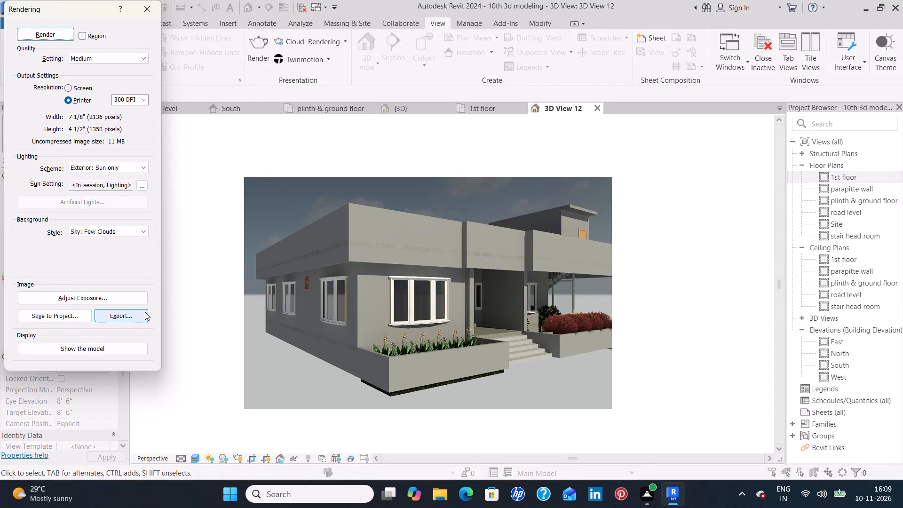
Close the rendering settings and the finished exterior camera view, returning to the plinth & ground floor plan.
click(150, 13)
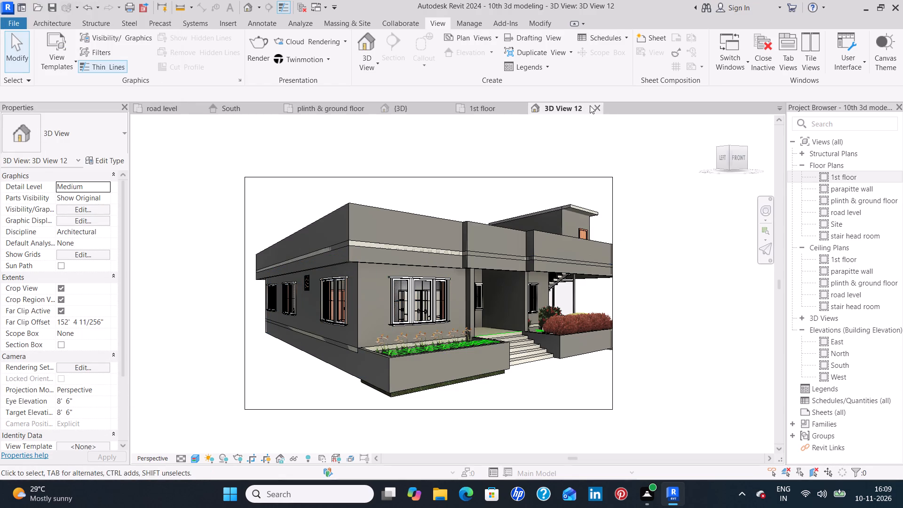
click(599, 105)
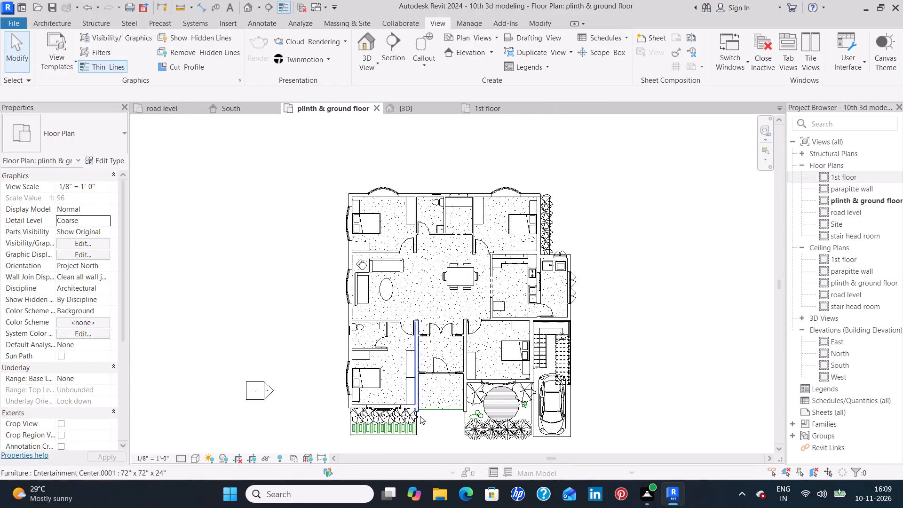
Create a perspective walkthrough path with six key frames, from outside the front entrance through the foyer and dining area to the upper-left bedroom door.
middle_drag(435, 401, 404, 319)
middle_drag(410, 315, 411, 340)
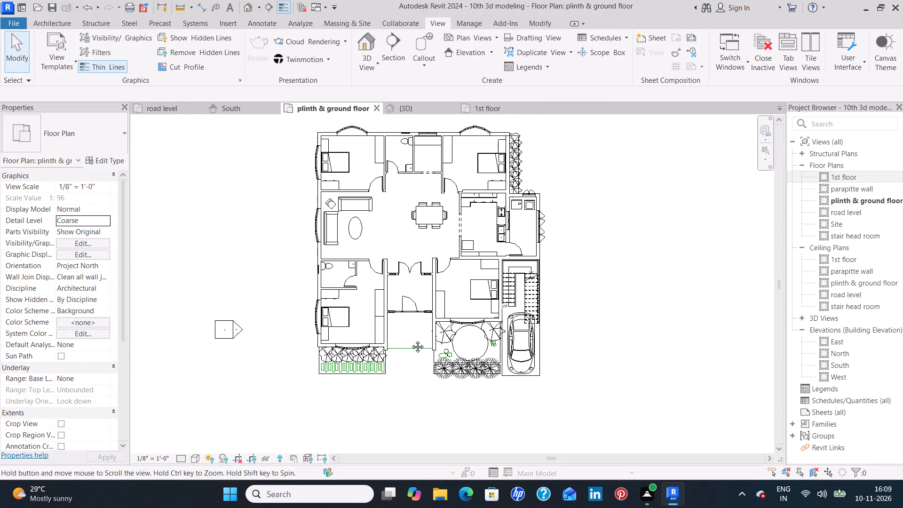
middle_drag(411, 340, 411, 341)
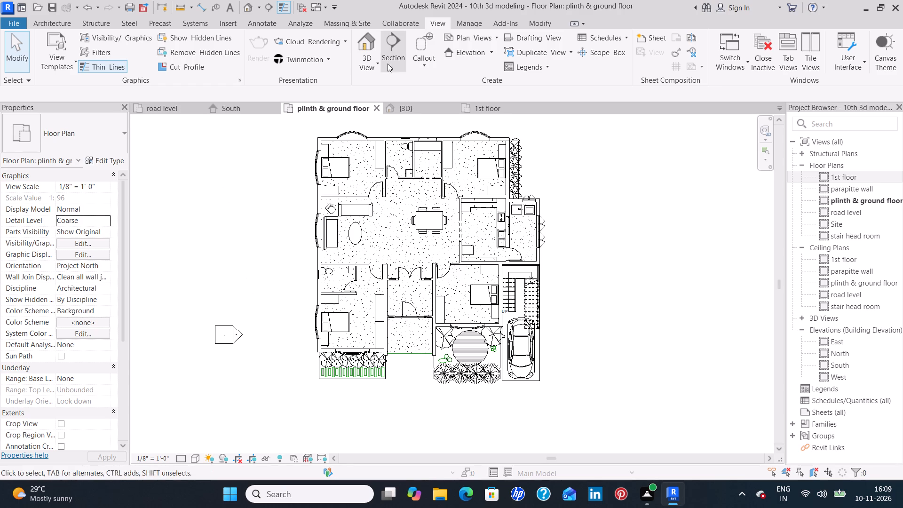
click(360, 60)
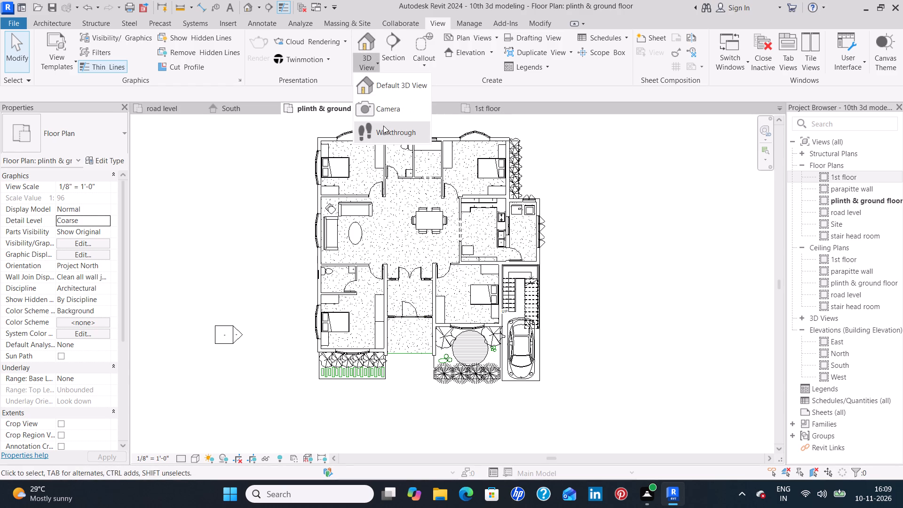
click(384, 127)
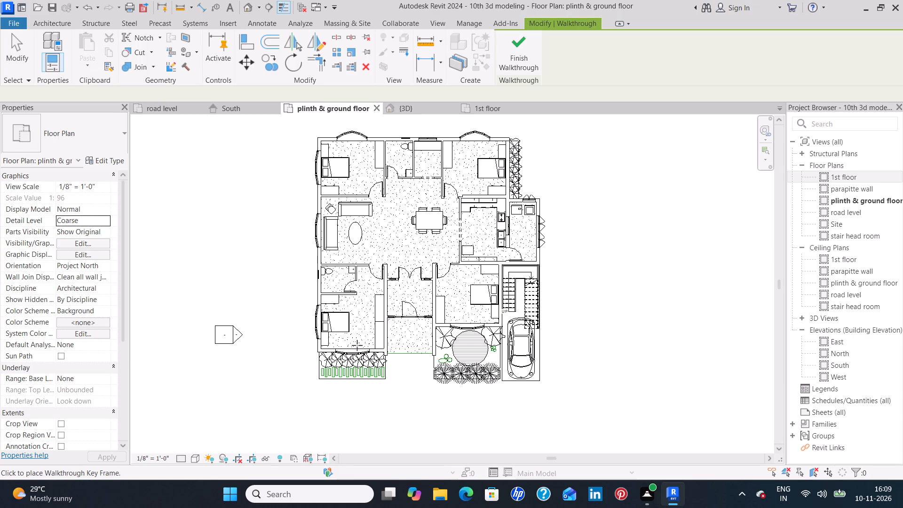
click(409, 412)
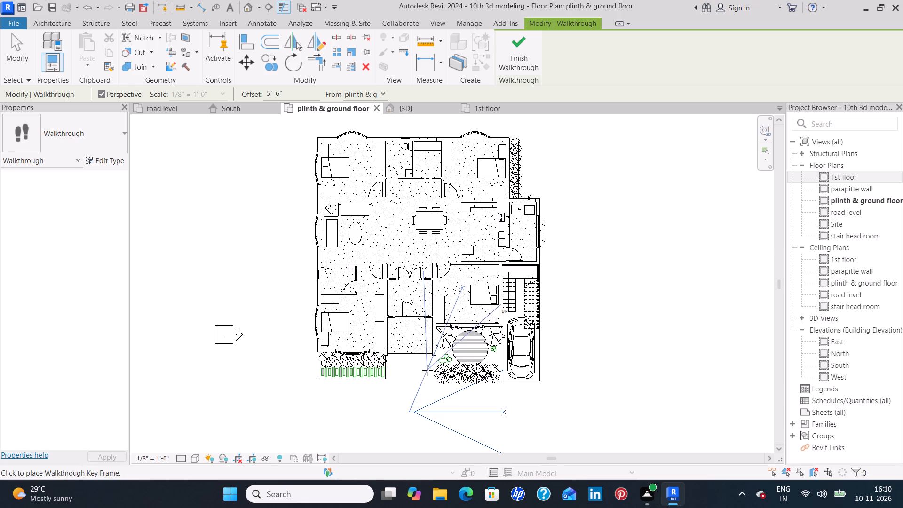
click(425, 376)
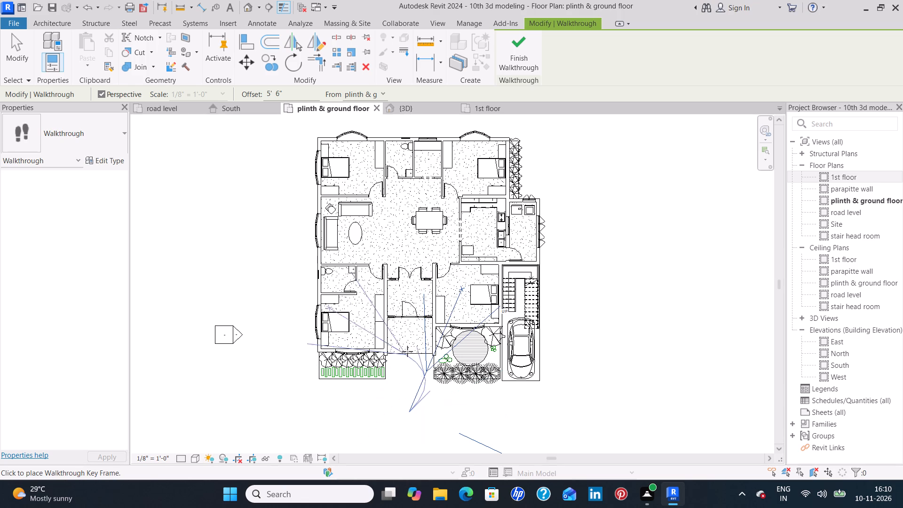
click(410, 314)
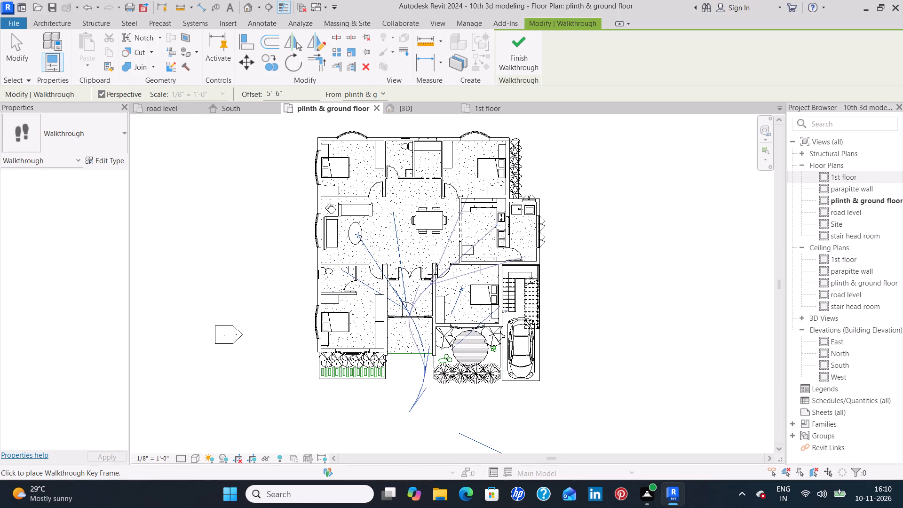
click(446, 250)
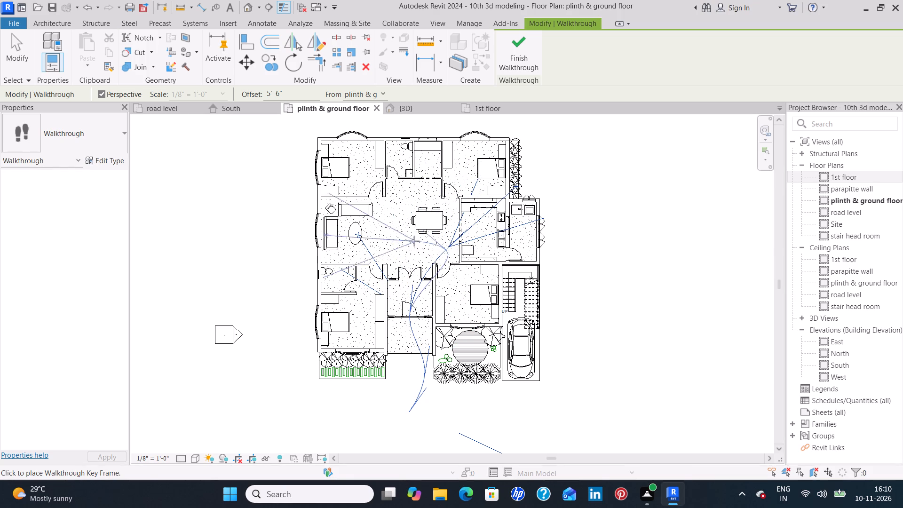
click(395, 215)
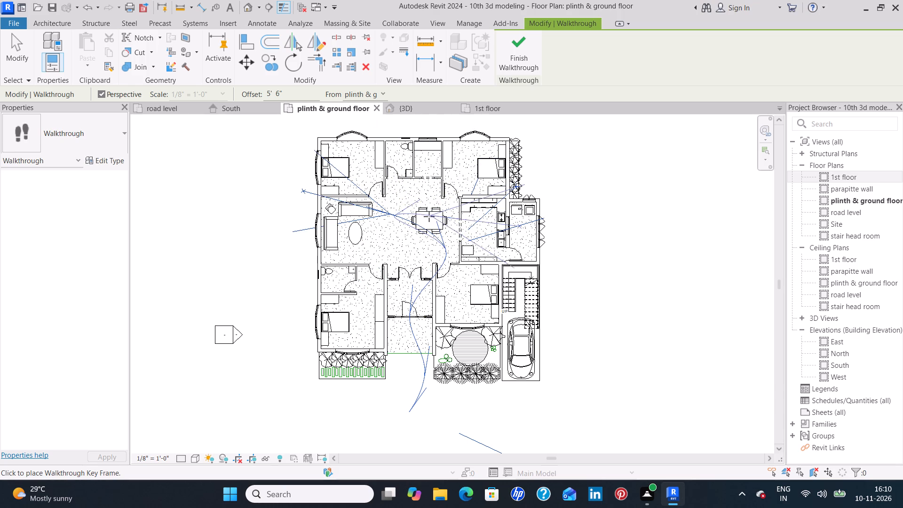
click(375, 193)
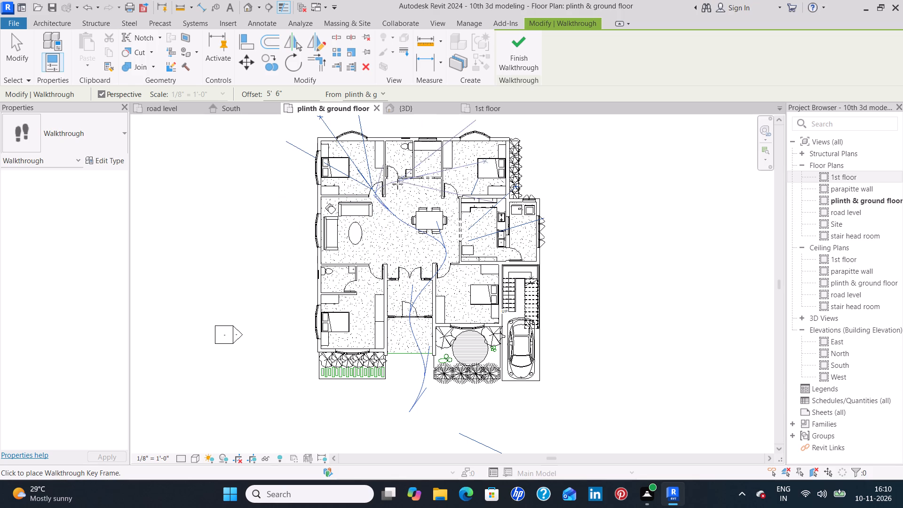
click(520, 62)
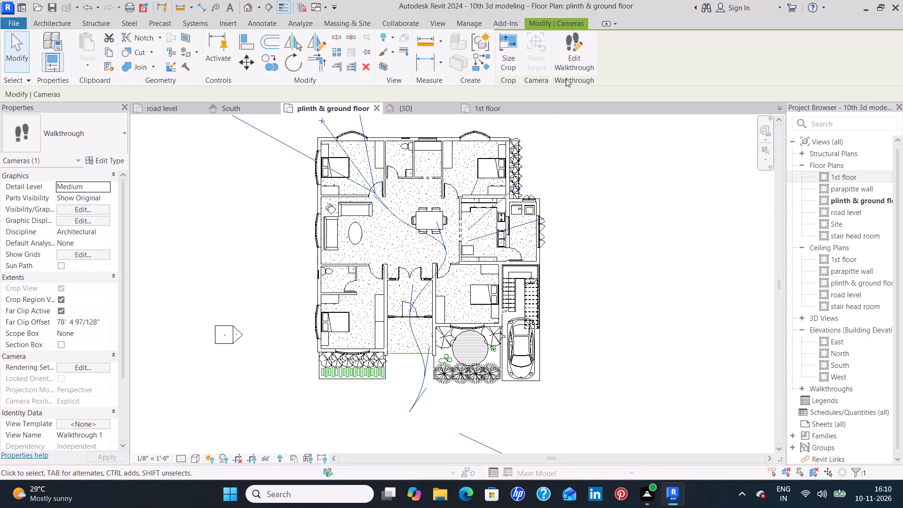
Edit the walkthrough and move its active camera back along the path to the first key frame outside the entrance.
click(572, 66)
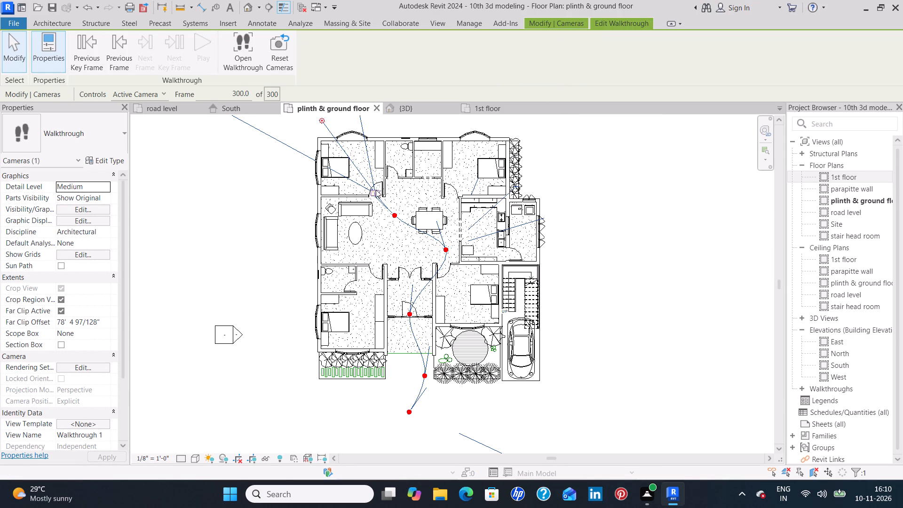
drag(376, 190, 435, 307)
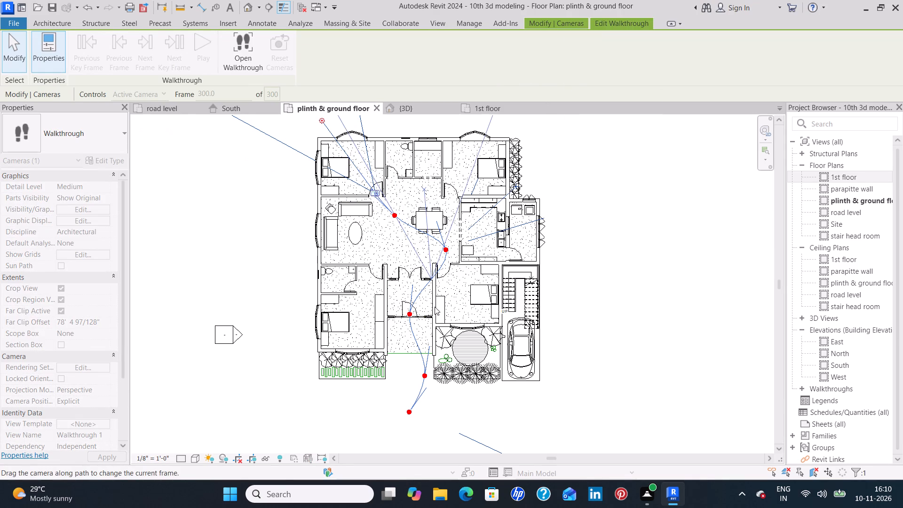
drag(435, 307, 409, 420)
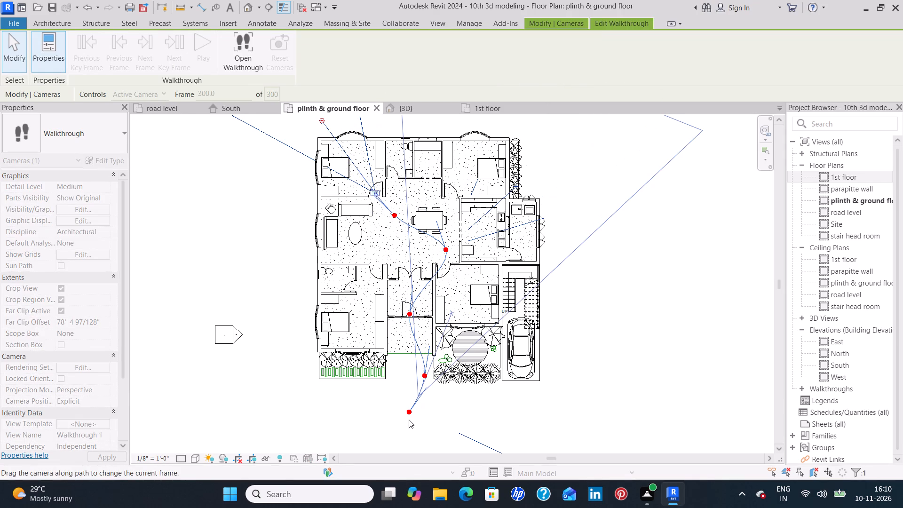
drag(409, 420, 407, 418)
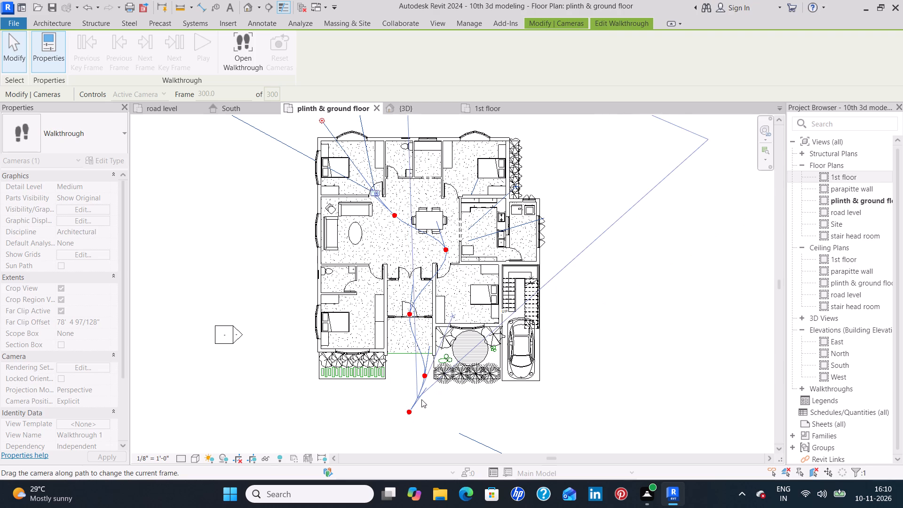
click(405, 412)
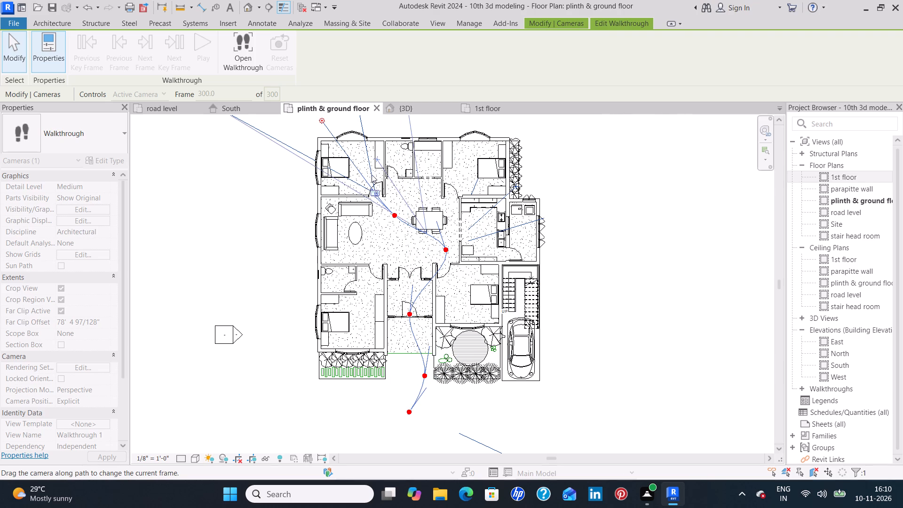
drag(375, 194, 396, 218)
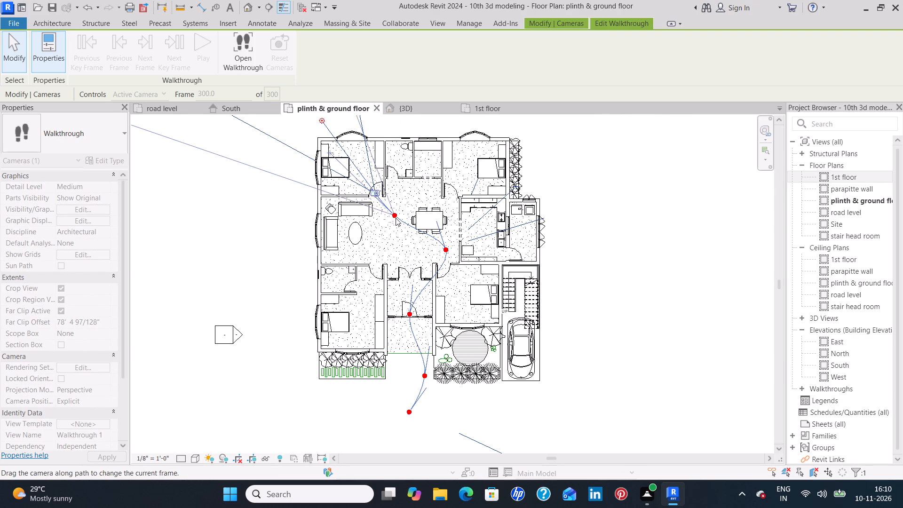
drag(396, 218, 416, 367)
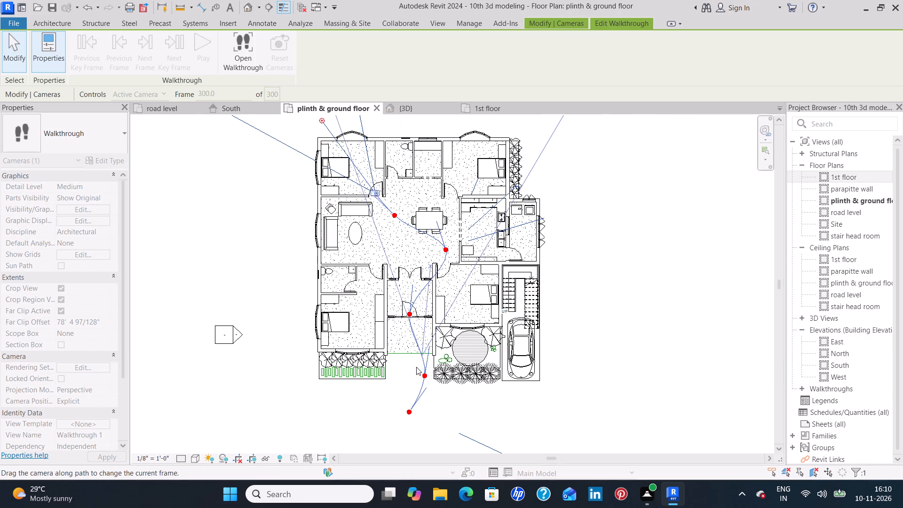
drag(416, 367, 407, 411)
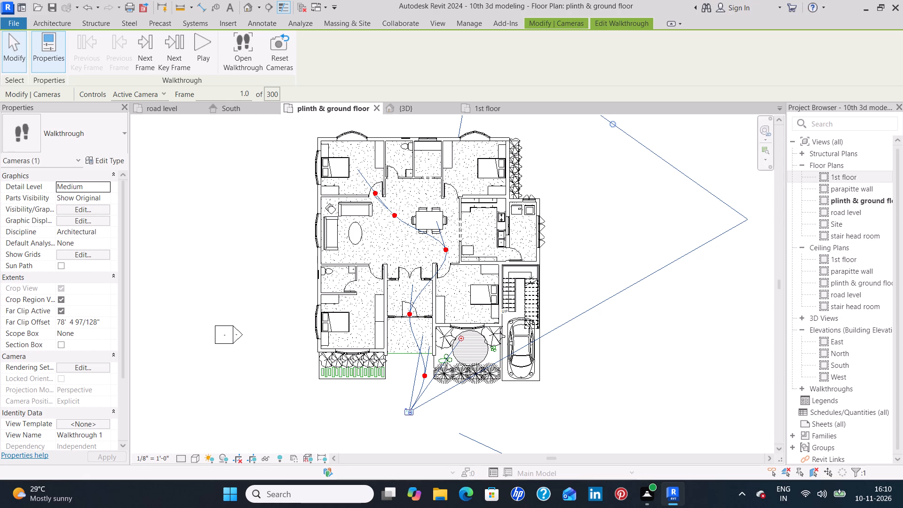
Aim the first key frame's camera straight at the front entrance door and check it in the walkthrough view.
drag(461, 338, 420, 315)
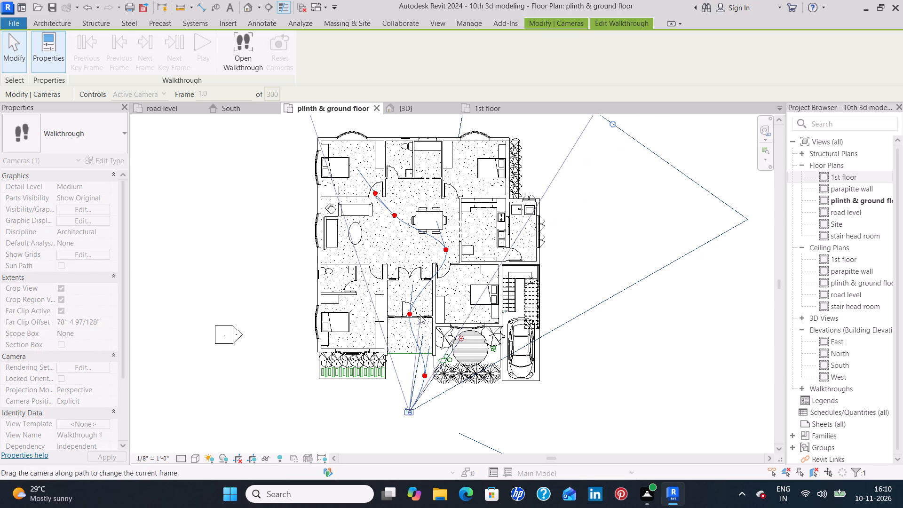
drag(420, 315, 411, 310)
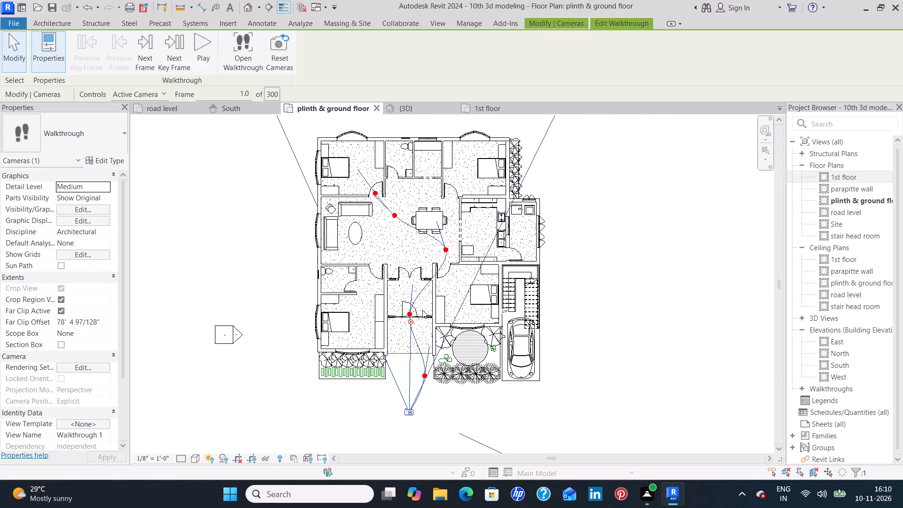
click(235, 46)
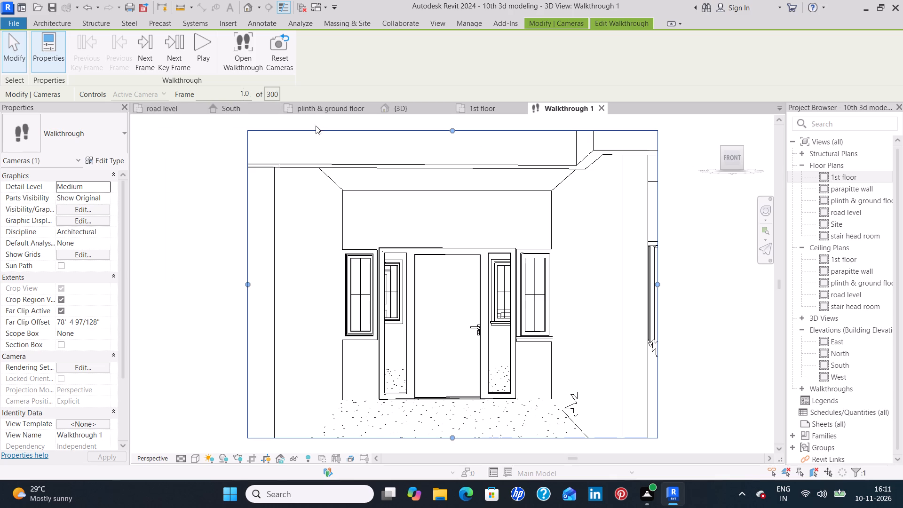
In the plinth & ground floor plan, move the walkthrough camera to the second key frame and aim it diagonally across the front garden seating area.
click(325, 112)
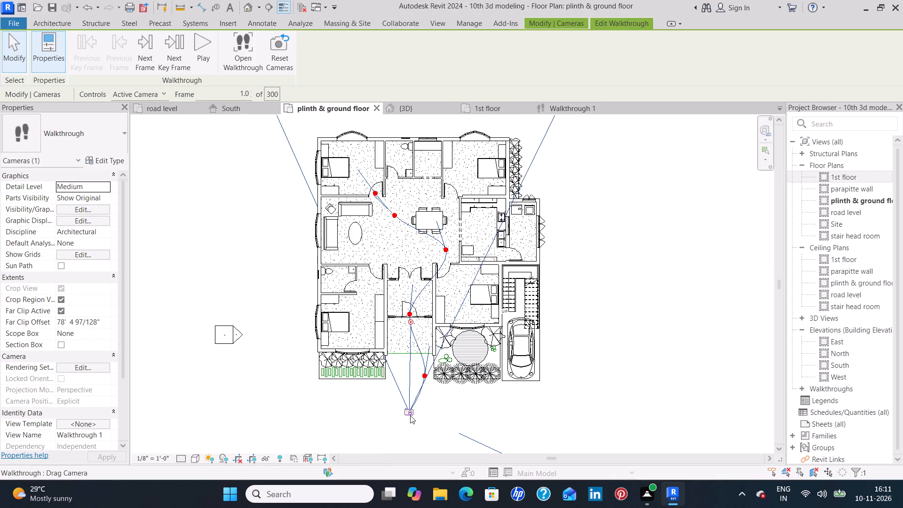
drag(409, 413, 422, 368)
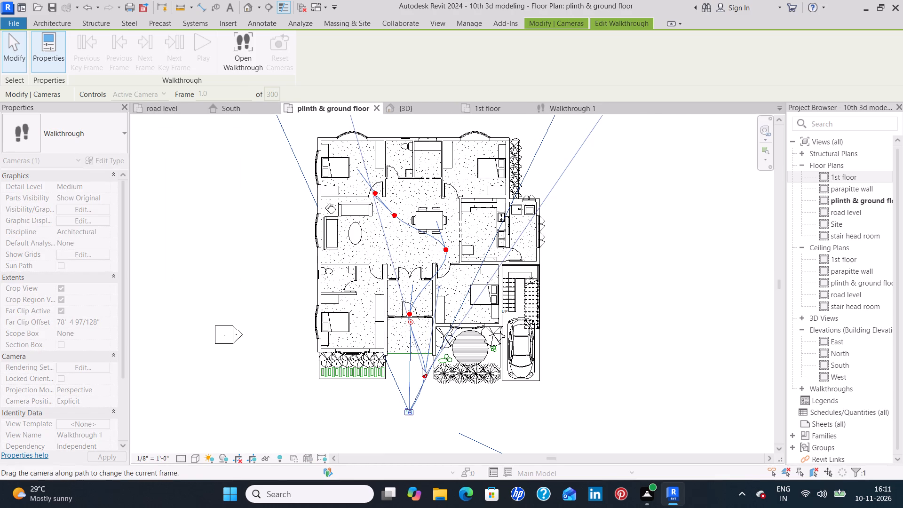
drag(422, 368, 425, 374)
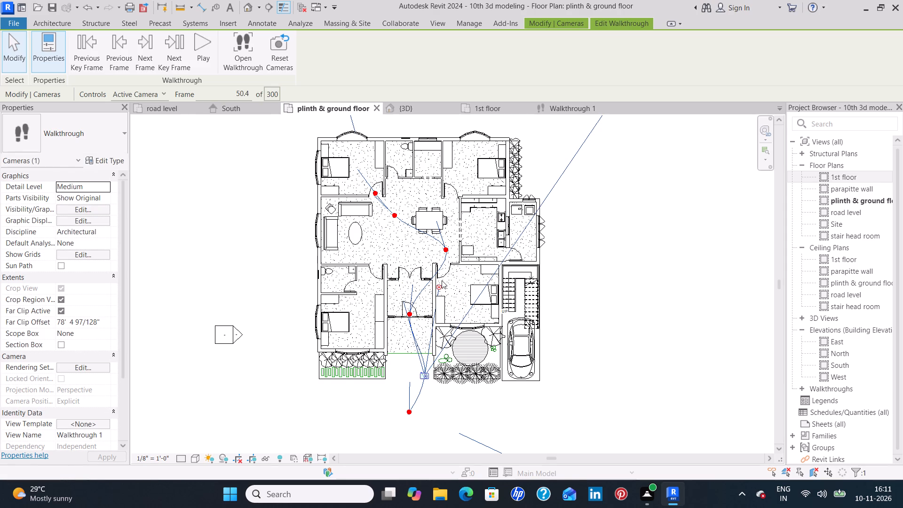
drag(440, 286, 477, 319)
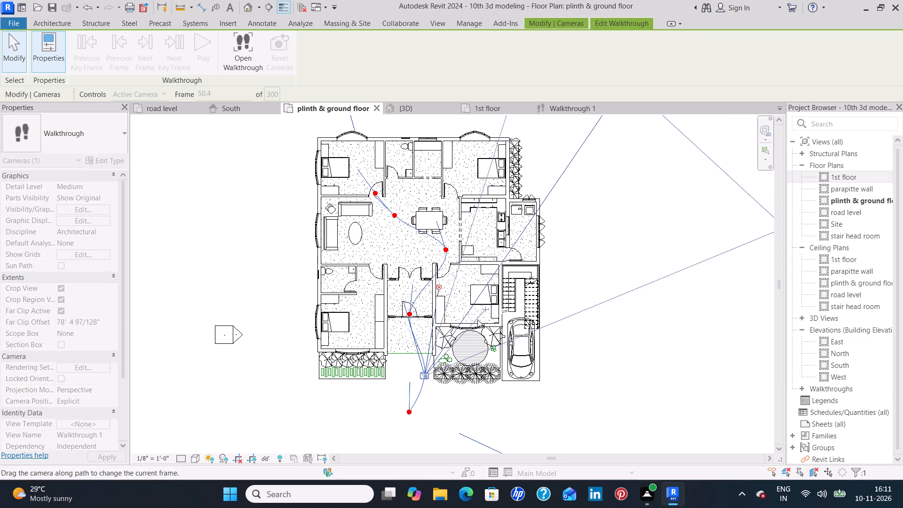
drag(477, 319, 483, 326)
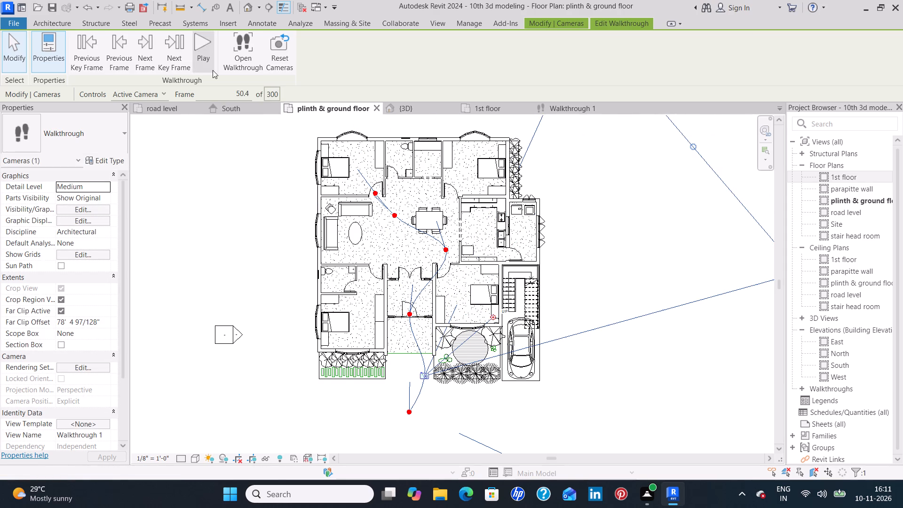
Open the walkthrough view at the second key frame and extend the crop region downward to include the garden chairs and table.
click(234, 63)
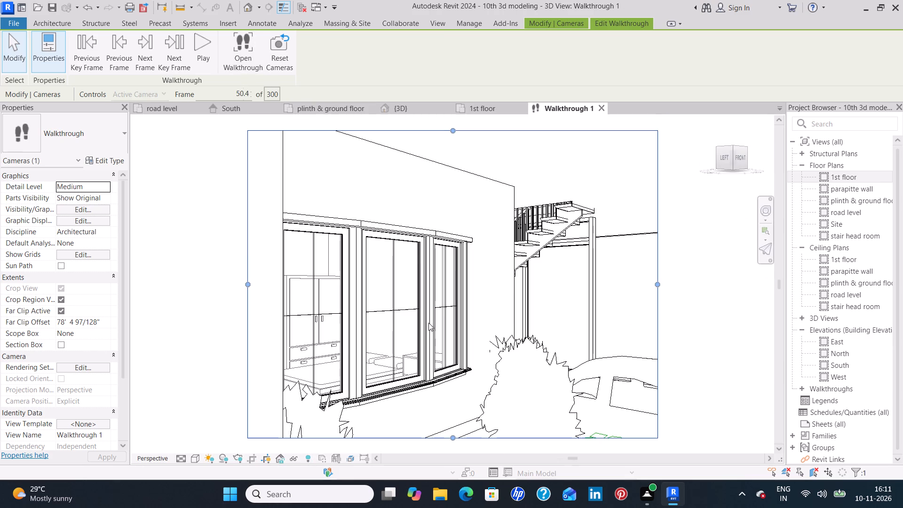
scroll(425, 350, down, 1)
middle_drag(421, 360, 413, 289)
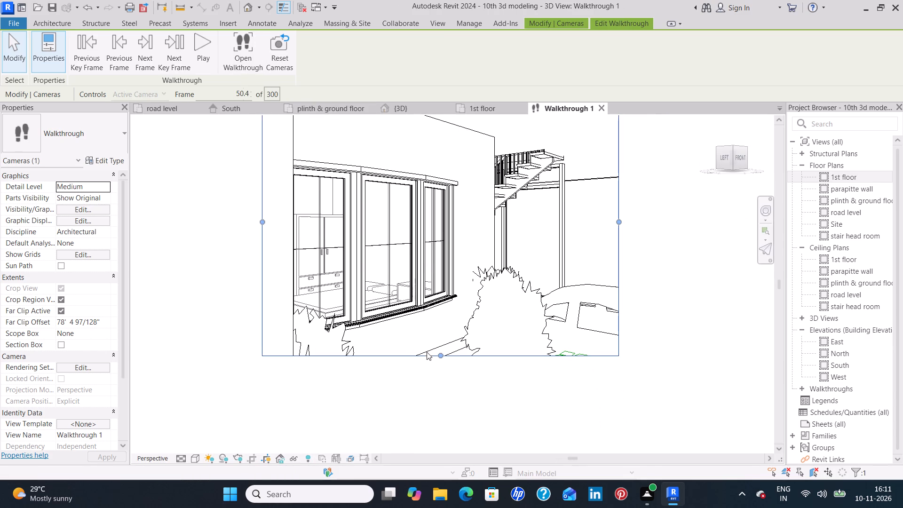
drag(440, 353, 445, 430)
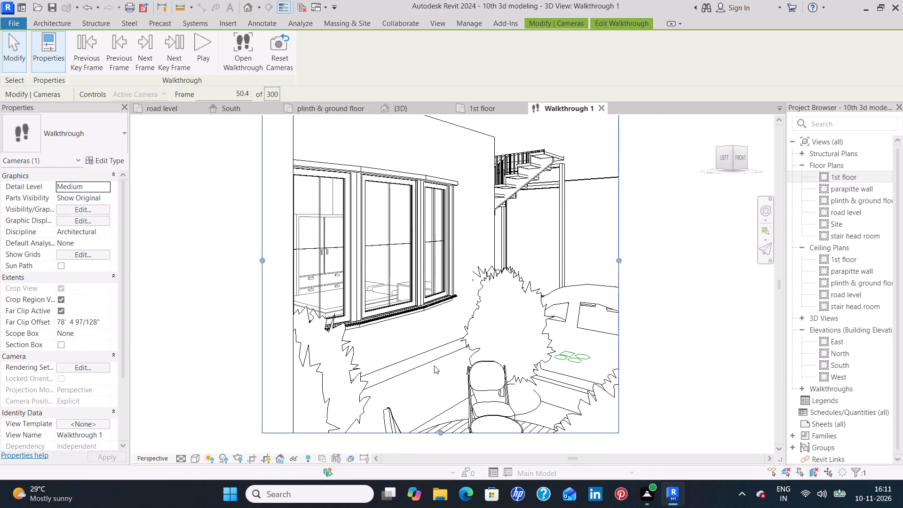
middle_drag(441, 388, 440, 292)
drag(437, 335, 446, 405)
middle_drag(453, 327, 453, 278)
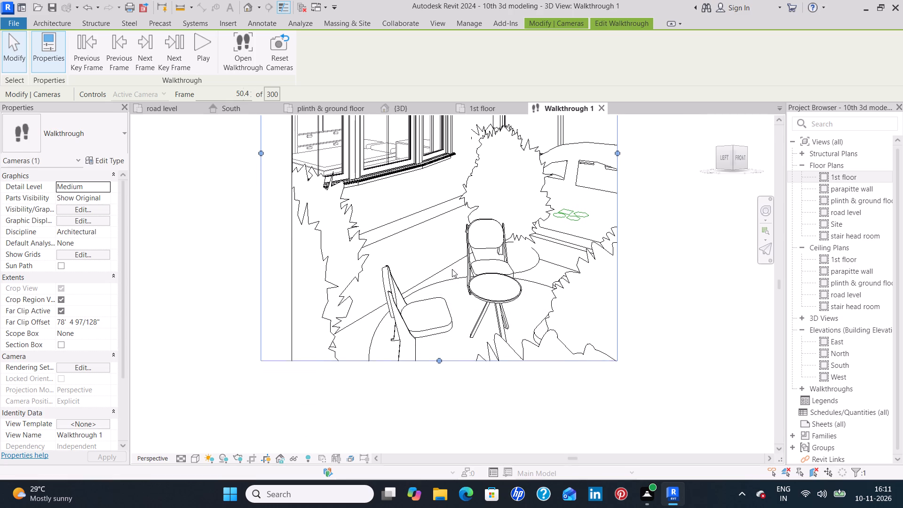
drag(439, 358, 438, 421)
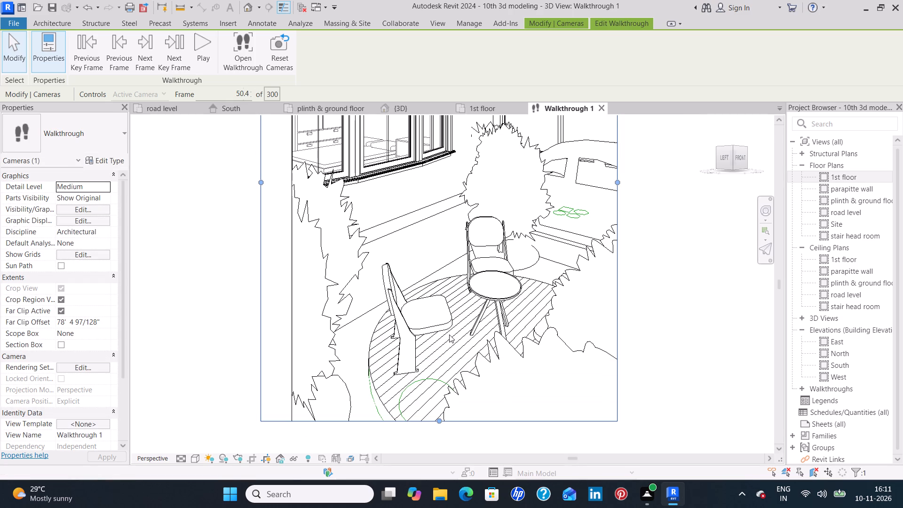
middle_drag(449, 323, 442, 253)
drag(430, 349, 433, 401)
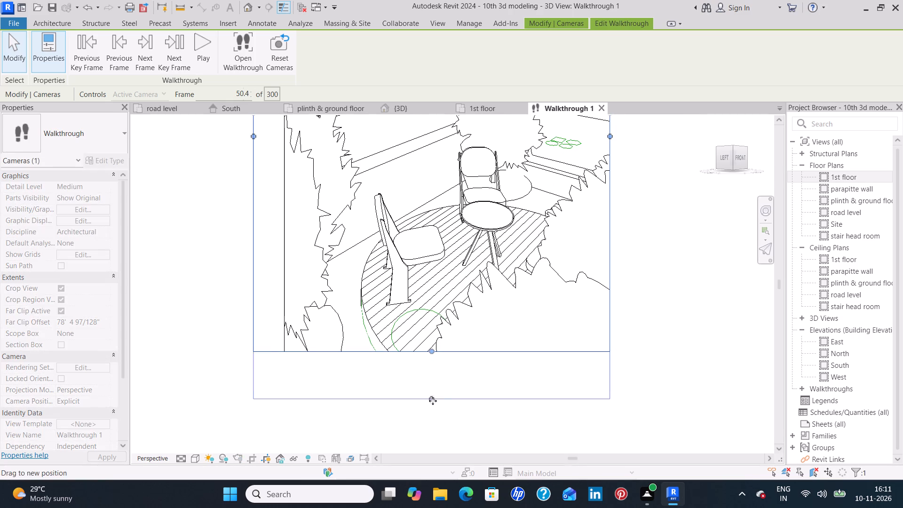
drag(433, 401, 433, 402)
middle_drag(446, 301, 436, 400)
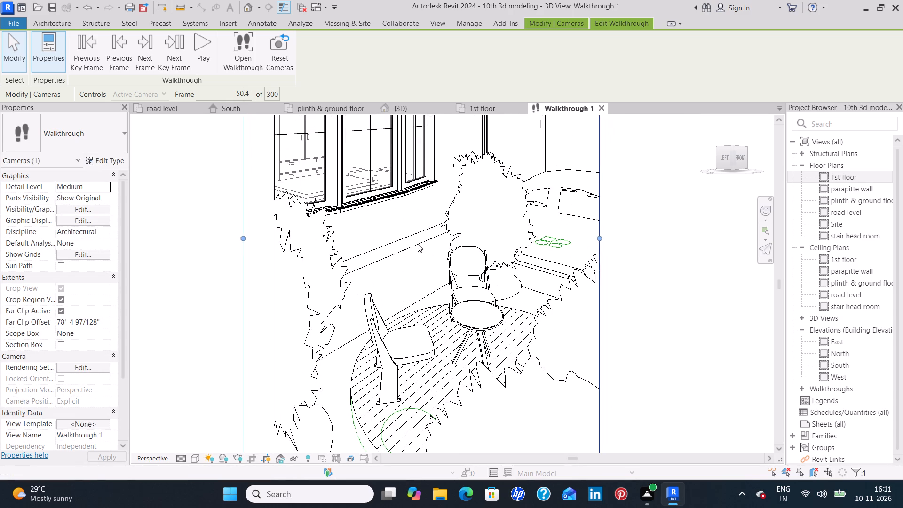
Lower the upper edge of the walkthrough crop region to trim the empty area above the windows and stair.
scroll(418, 233, down, 1)
middle_drag(418, 266, 407, 391)
middle_drag(414, 195, 418, 253)
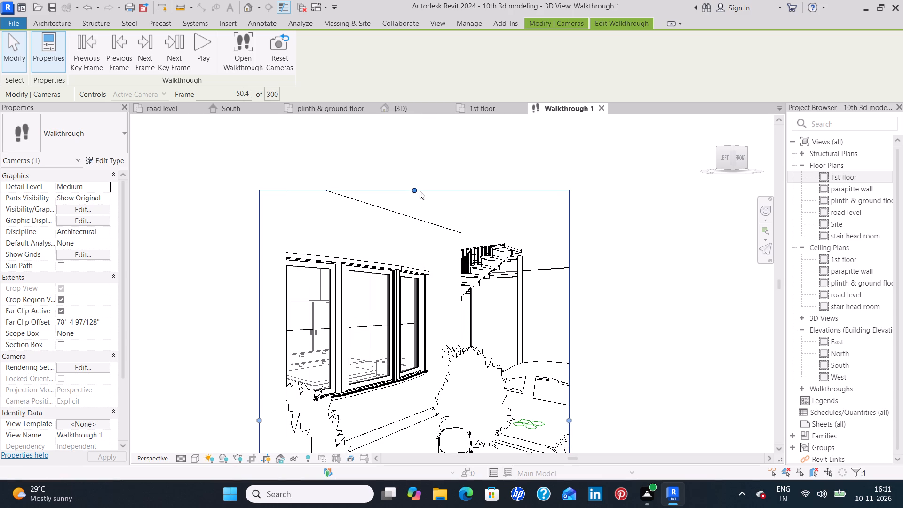
drag(407, 188, 411, 236)
middle_drag(416, 381, 415, 216)
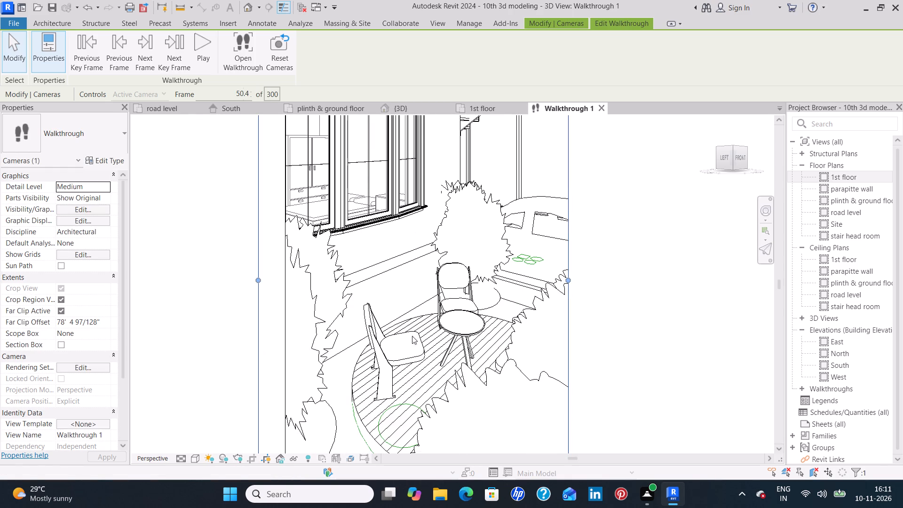
Extend the crop region's lower edge further to include the ground and planting in front of the garden seating area.
middle_drag(412, 337, 410, 252)
drag(411, 401, 414, 437)
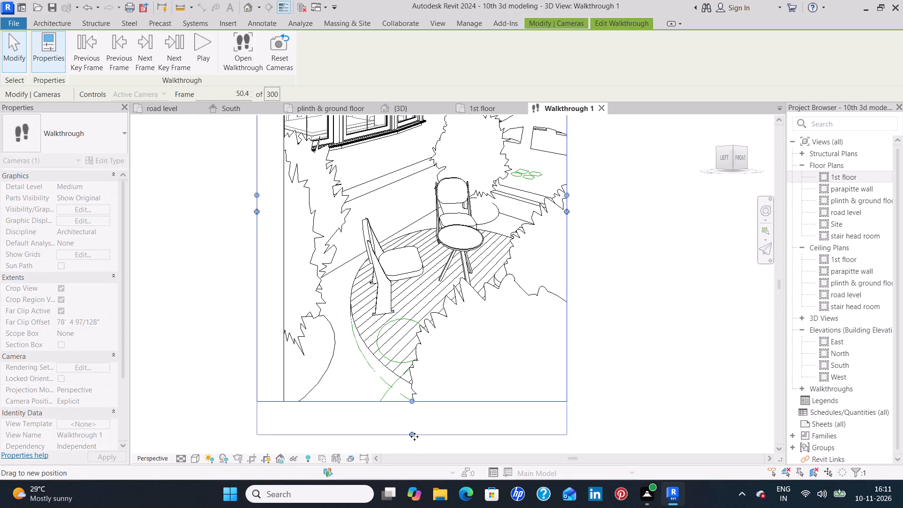
drag(414, 437, 414, 443)
middle_drag(409, 394, 427, 274)
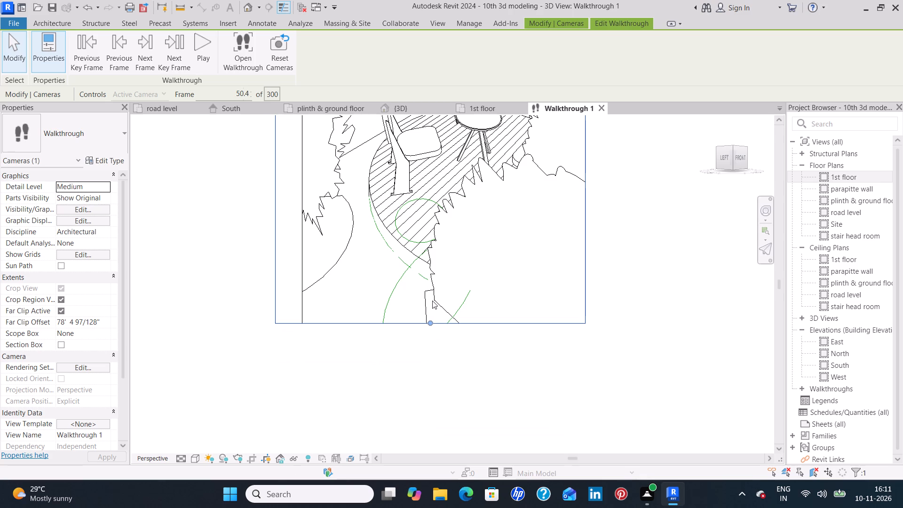
drag(431, 323, 432, 367)
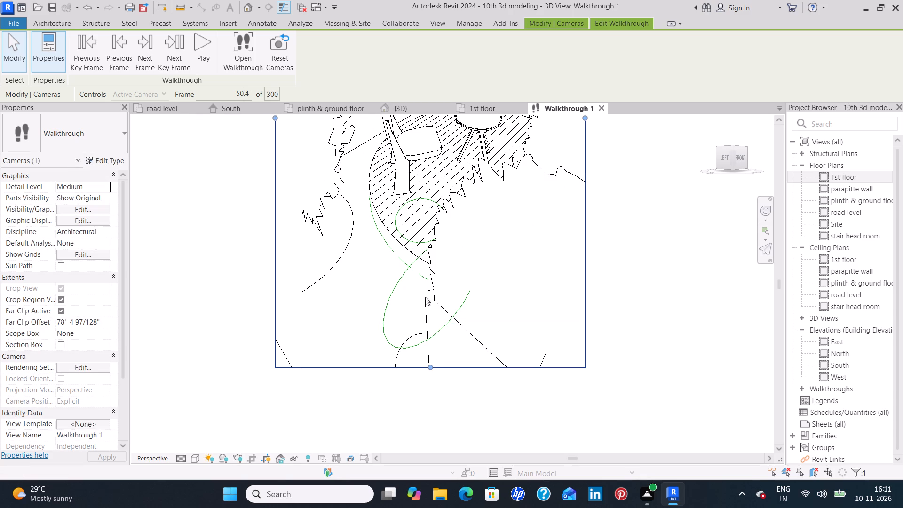
drag(430, 367, 424, 424)
scroll(427, 325, down, 2)
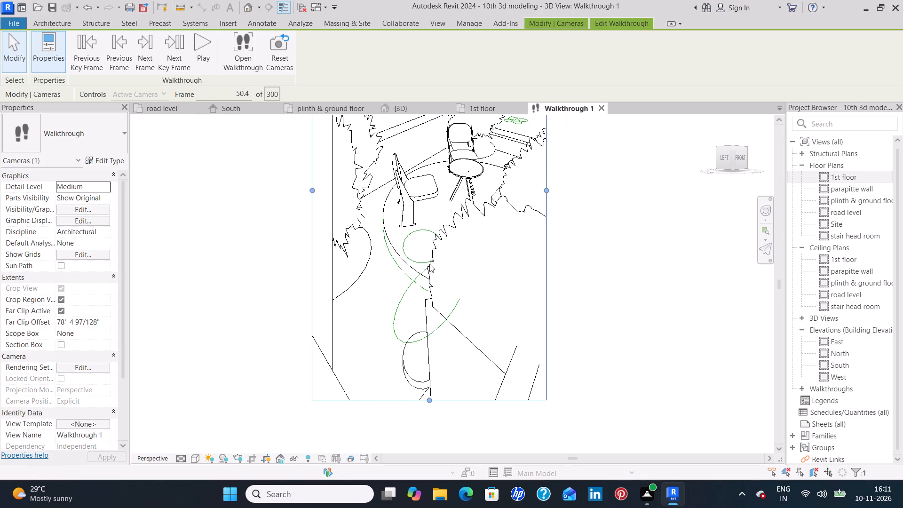
middle_drag(432, 234, 432, 331)
scroll(431, 332, down, 2)
middle_drag(431, 332, 434, 303)
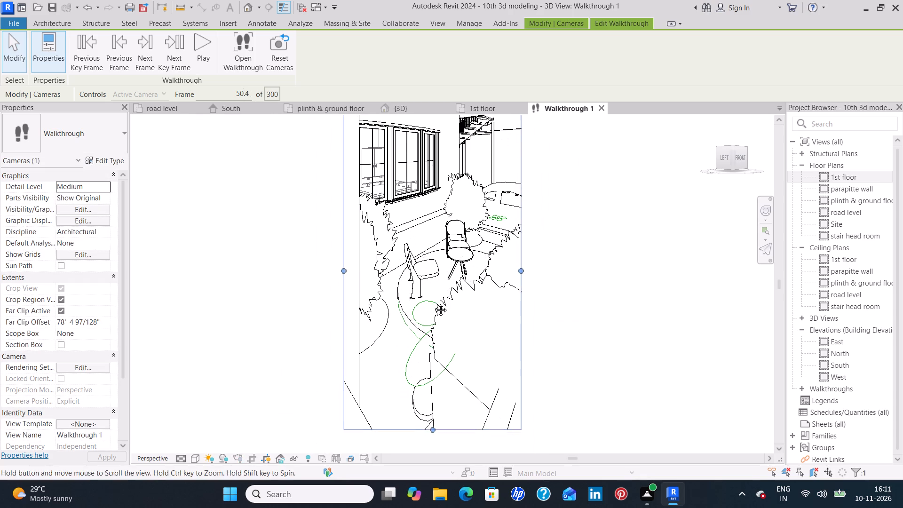
middle_drag(434, 303, 434, 301)
scroll(435, 298, down, 1)
scroll(435, 298, up, 1)
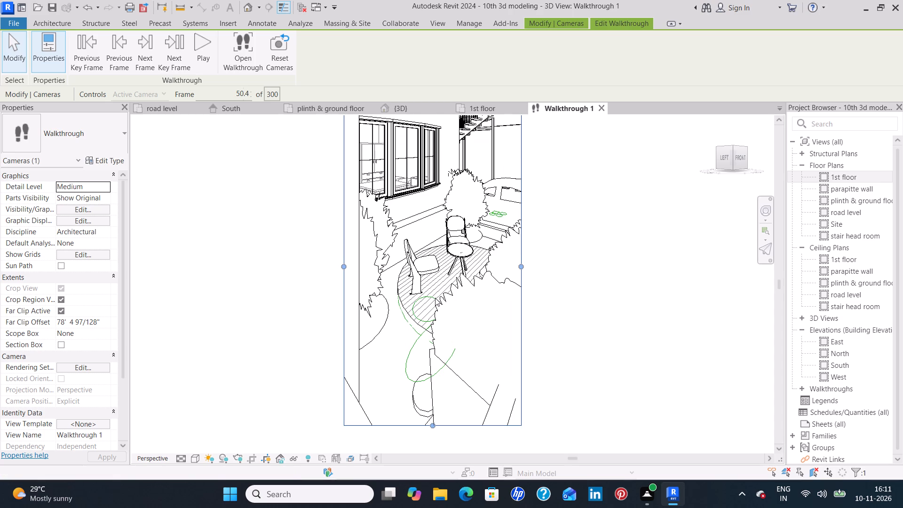
middle_drag(435, 298, 435, 314)
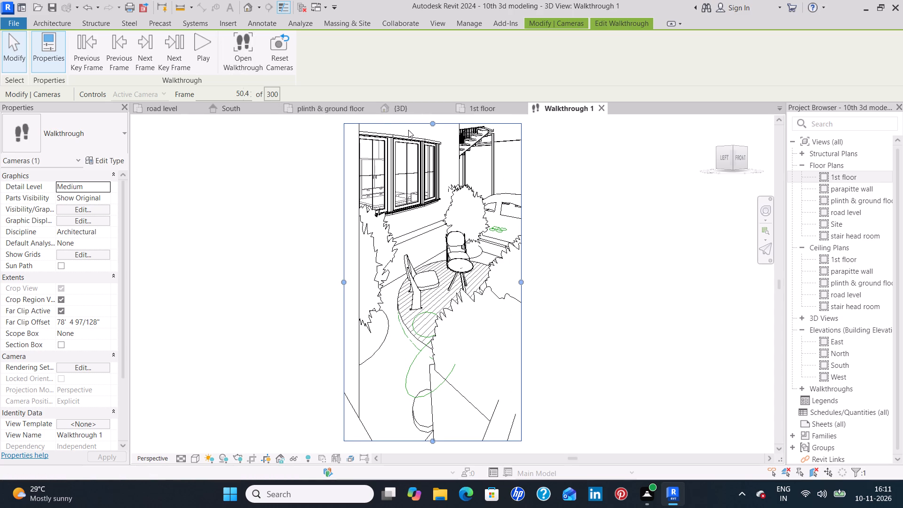
In the plinth & ground floor plan, move the walkthrough camera to the third key frame and aim it straight through the foyer's double door.
click(339, 109)
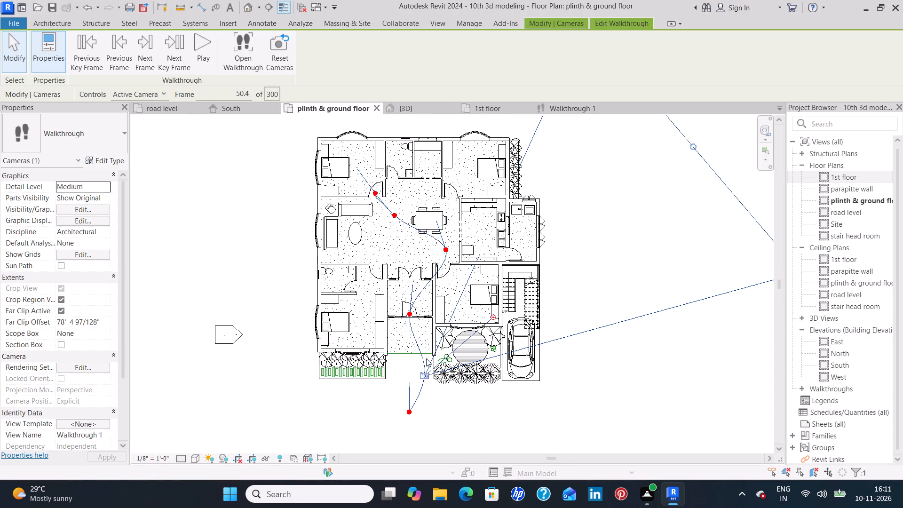
drag(424, 374, 411, 313)
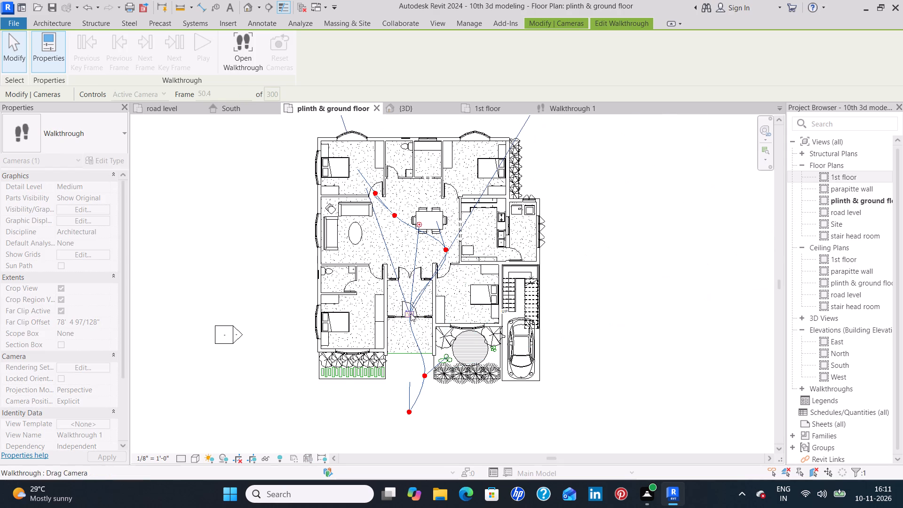
drag(418, 220, 412, 220)
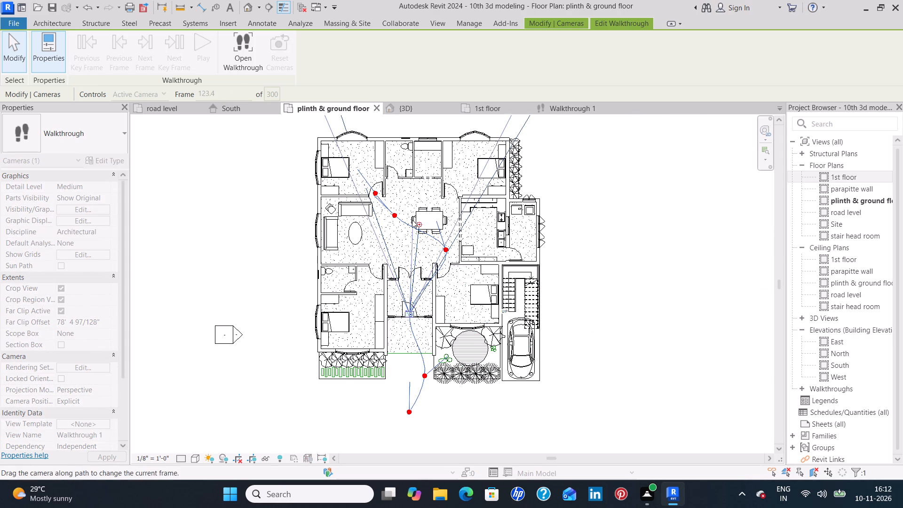
drag(412, 220, 411, 220)
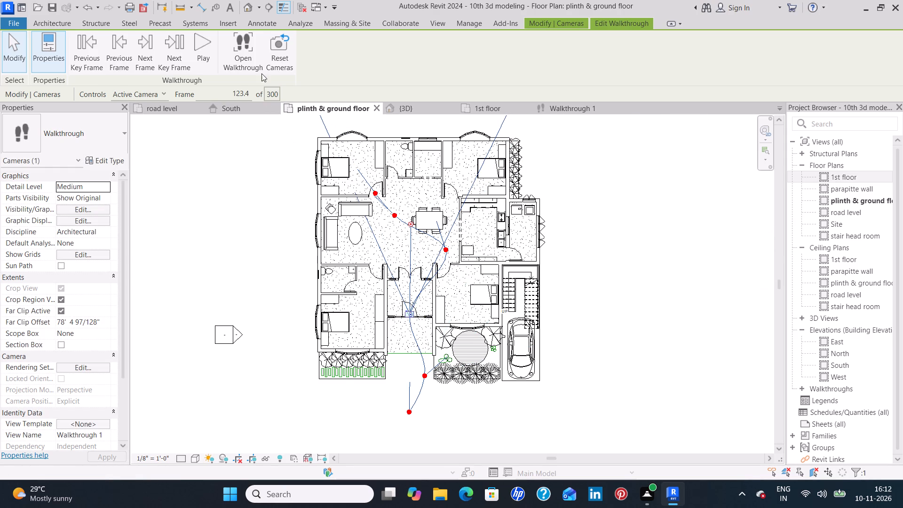
Open the walkthrough view and resize the crop region on all sides to frame the double door and both flanking windows.
click(250, 59)
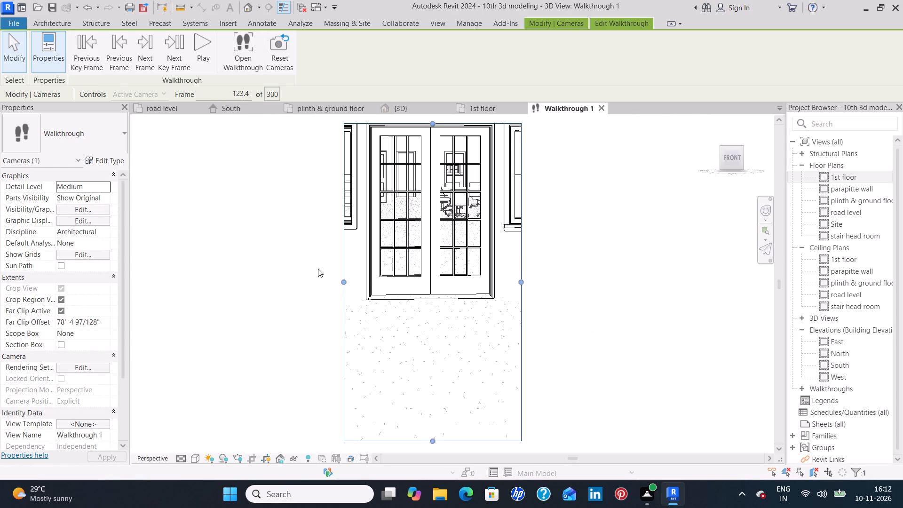
drag(434, 444, 435, 362)
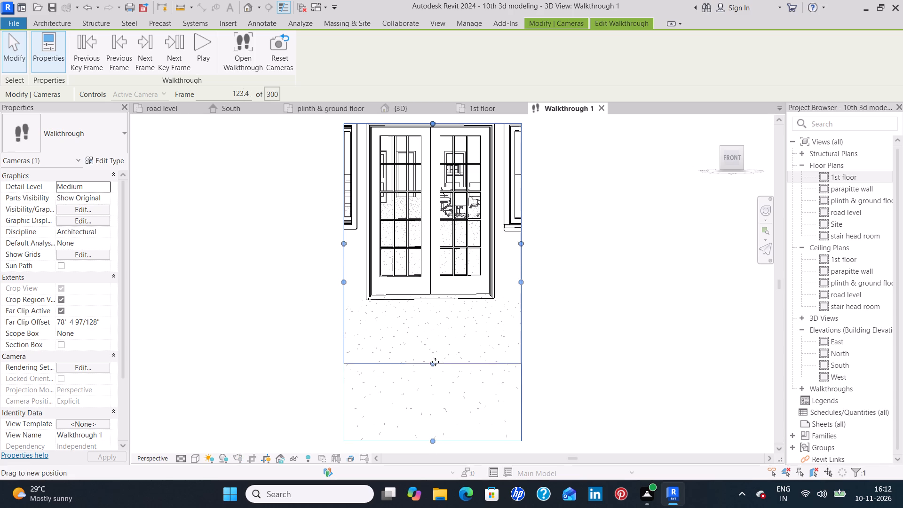
drag(435, 362, 435, 343)
drag(343, 229, 319, 227)
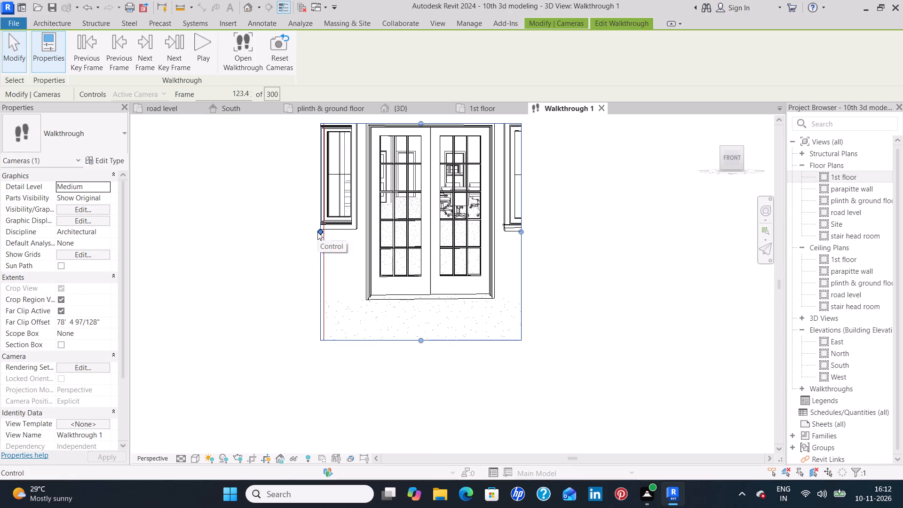
drag(318, 232, 309, 231)
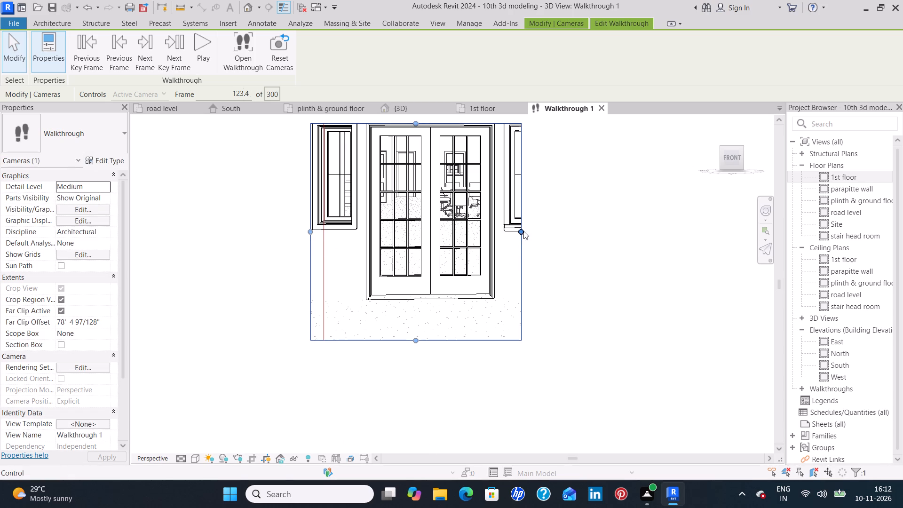
drag(520, 230, 558, 231)
middle_drag(467, 232, 470, 325)
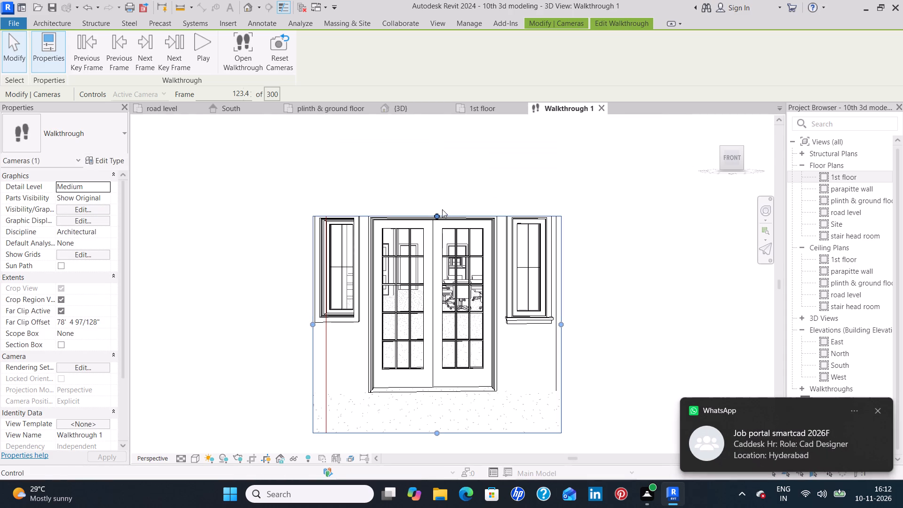
drag(436, 214, 428, 191)
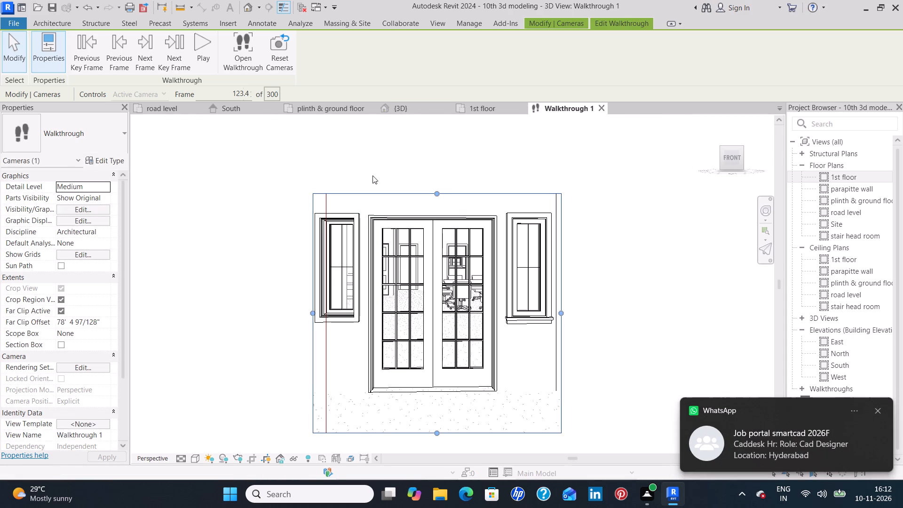
In the plinth & ground floor plan, move the walkthrough camera to the fourth key frame near the dining table and aim it across the kitchen.
click(318, 109)
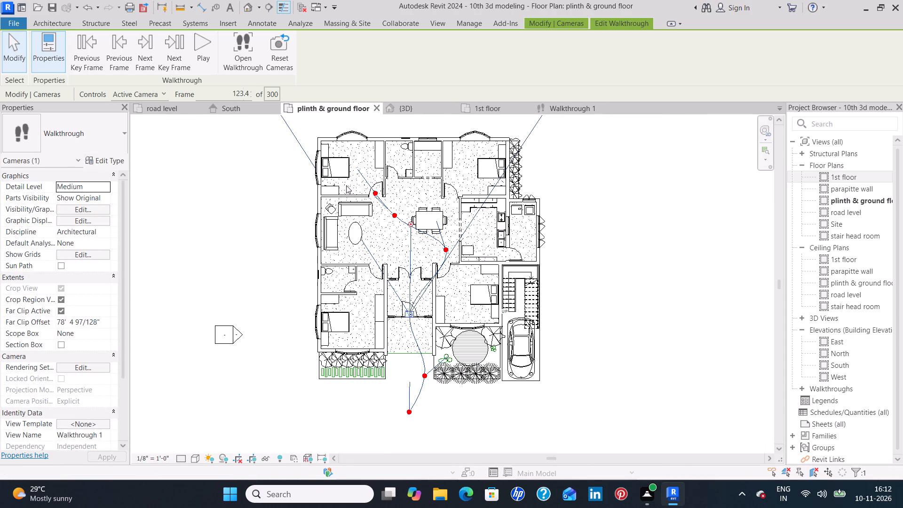
drag(410, 316, 445, 254)
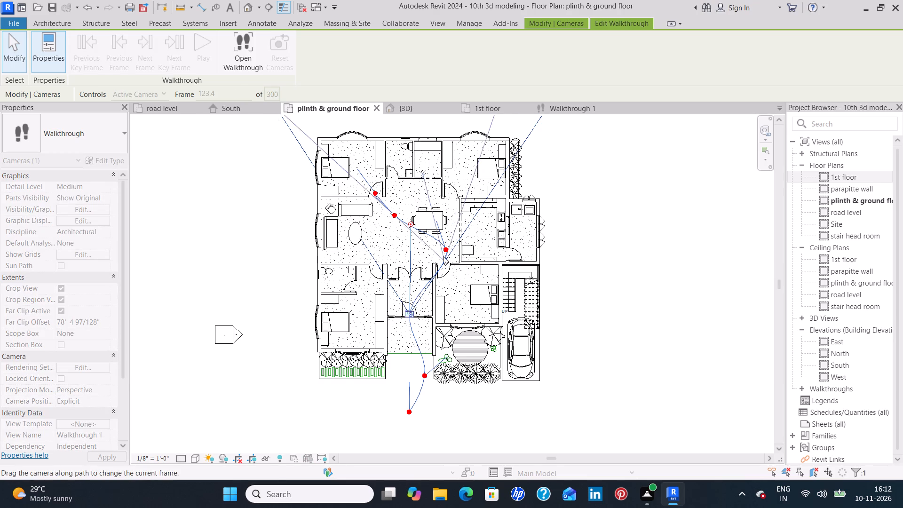
drag(445, 254, 448, 247)
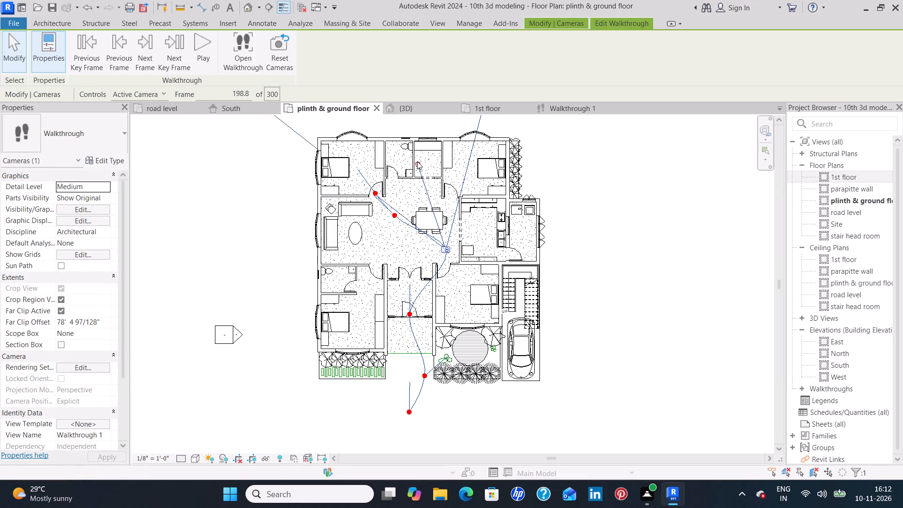
drag(417, 161, 496, 200)
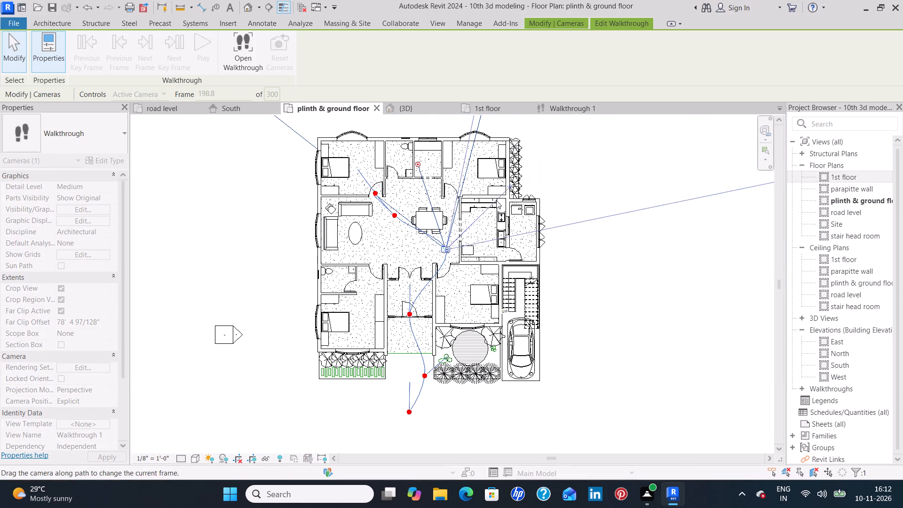
drag(496, 200, 502, 216)
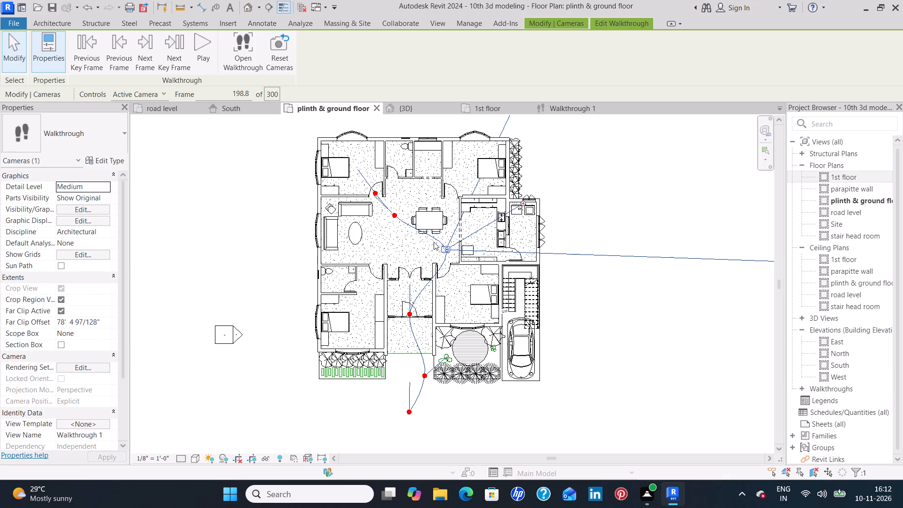
Open the walkthrough view and resize the crop region's side and bottom edges to frame the arched kitchen opening and its floor.
click(235, 62)
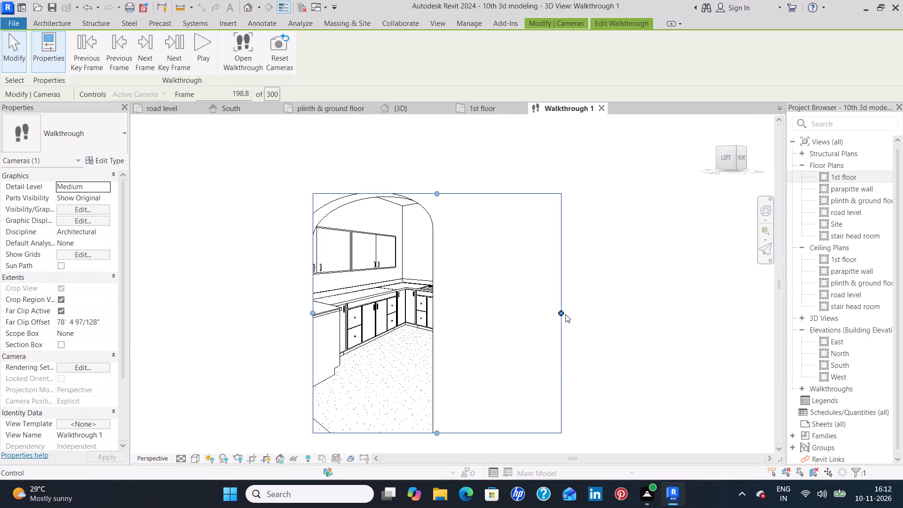
drag(565, 312, 499, 310)
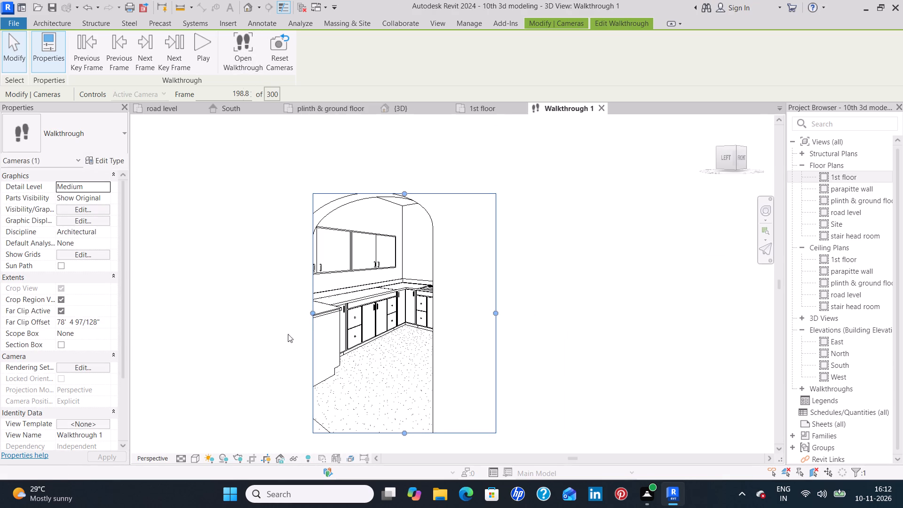
drag(310, 312, 278, 309)
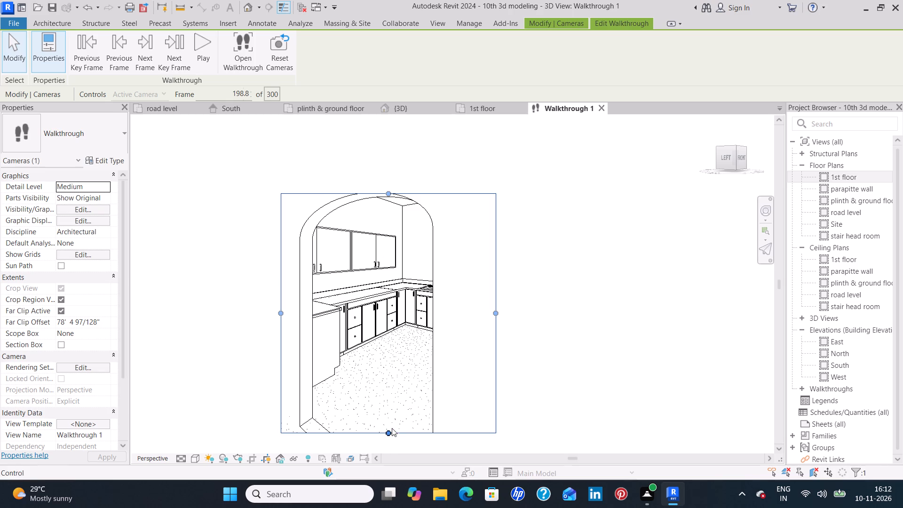
middle_drag(394, 378, 396, 328)
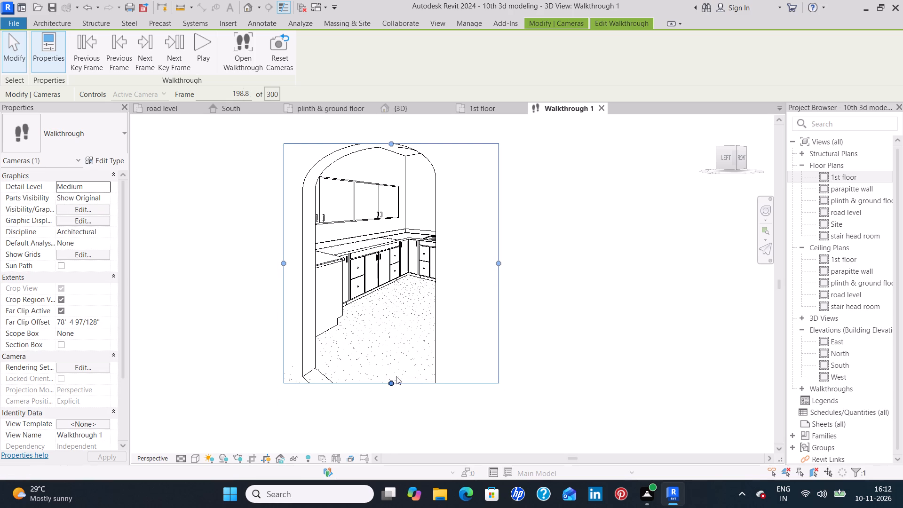
drag(388, 381, 397, 430)
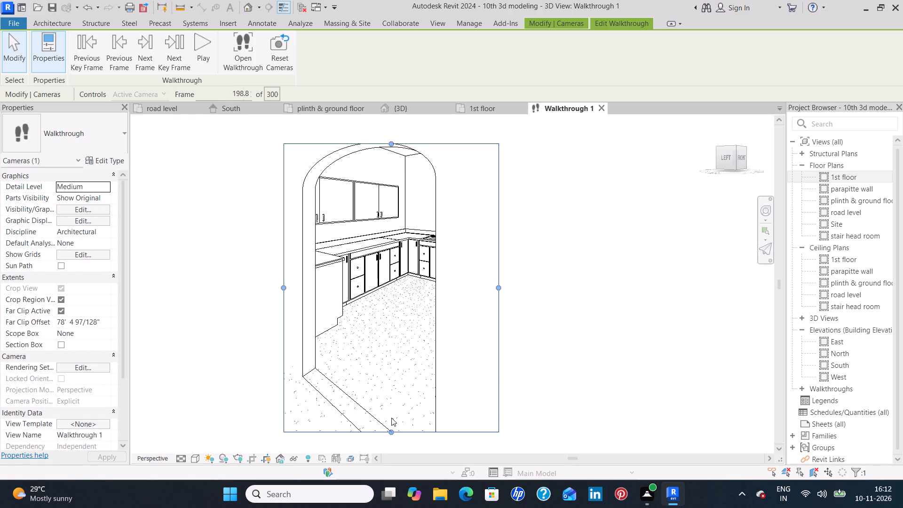
middle_drag(391, 413, 395, 371)
drag(396, 388, 399, 419)
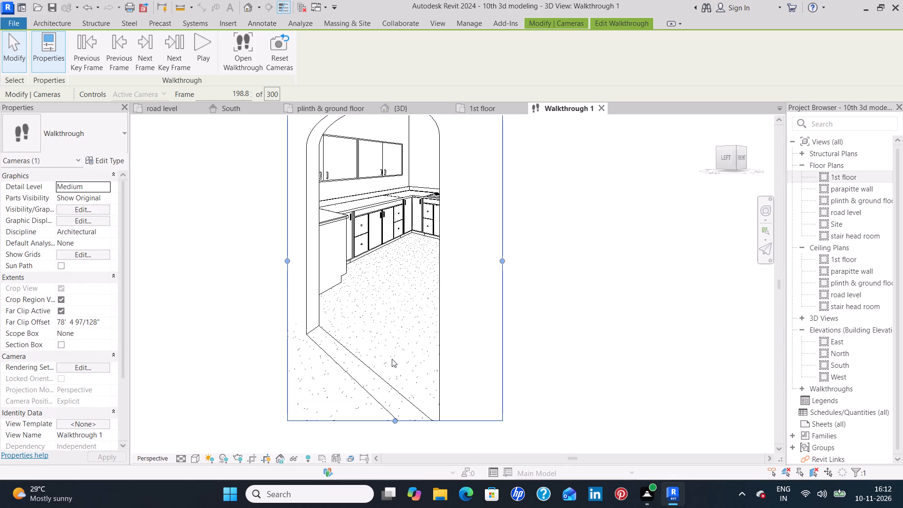
middle_drag(385, 333, 385, 395)
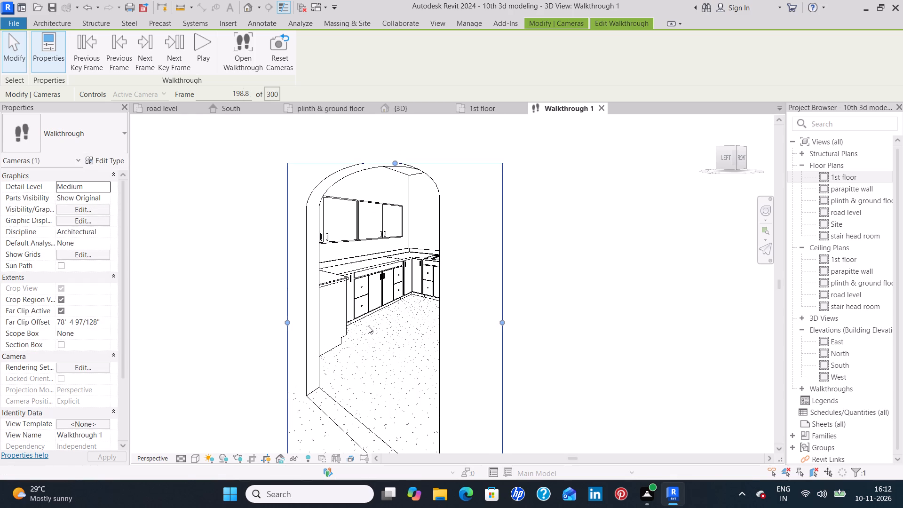
middle_drag(368, 325, 372, 288)
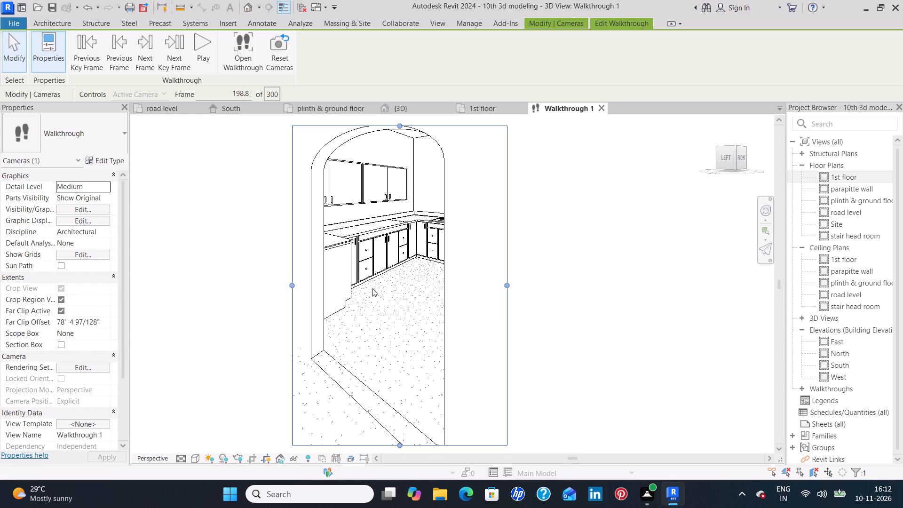
In the plinth & ground floor plan, move the walkthrough camera to the fifth key frame and aim it diagonally across the living area toward the toilet.
click(336, 105)
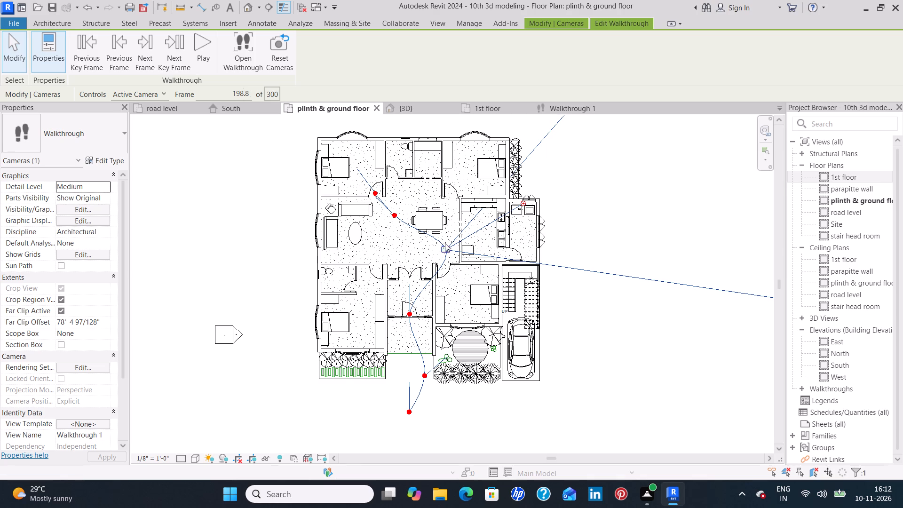
drag(445, 247, 394, 214)
drag(330, 151, 330, 208)
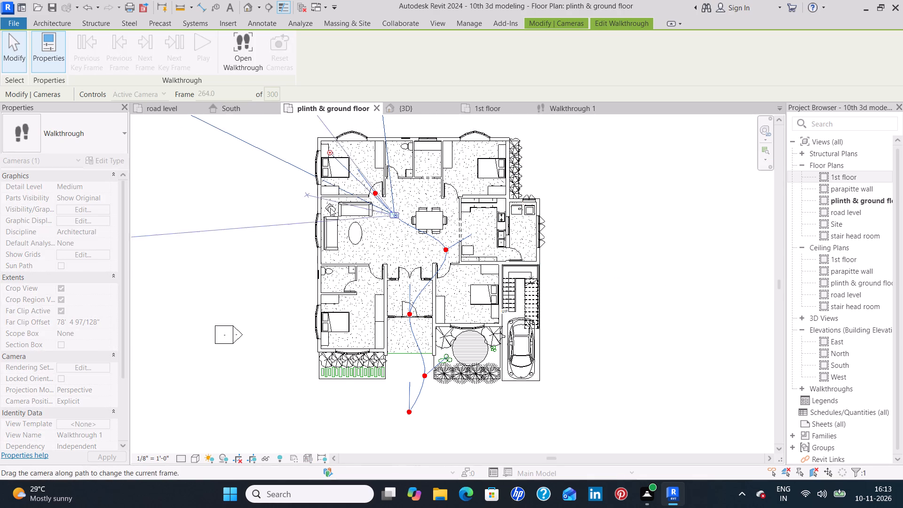
drag(330, 208, 339, 262)
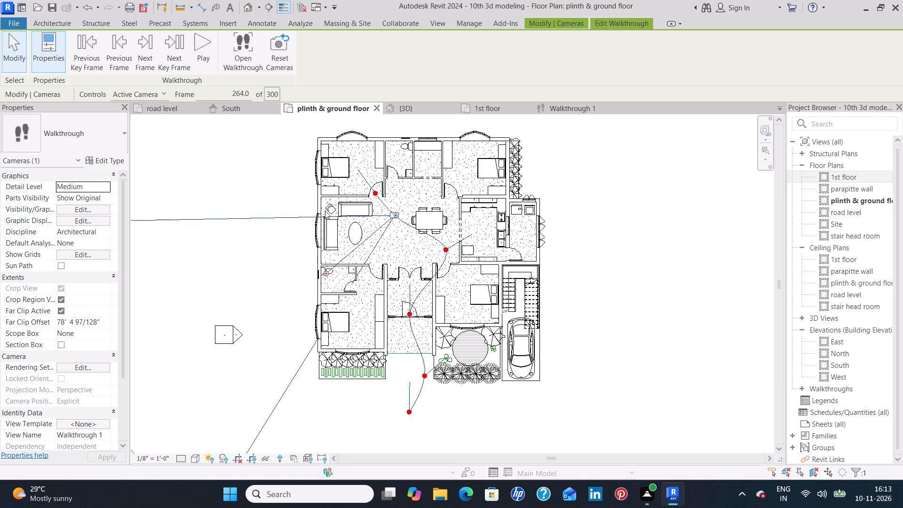
Open the walkthrough view and resize the crop region to frame the wall-mounted TV, oval table, sofa and full window, leaving out the door.
click(252, 56)
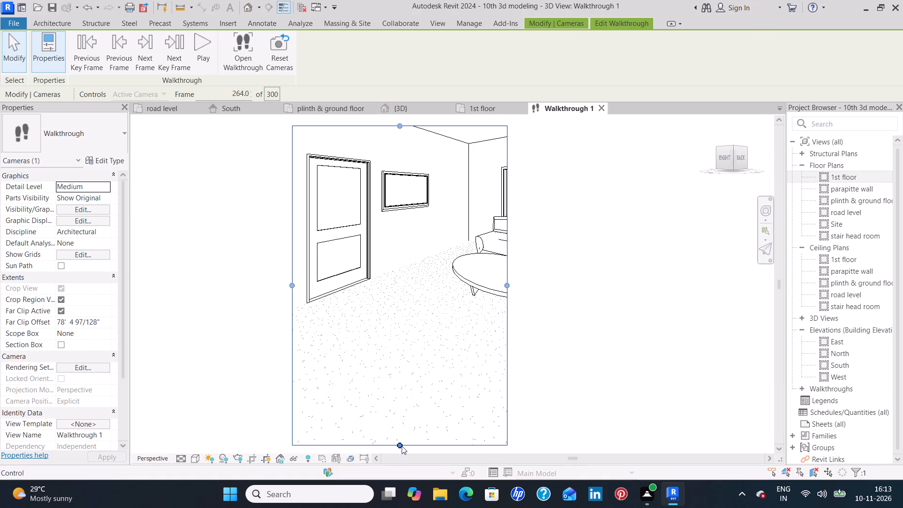
drag(401, 444, 406, 325)
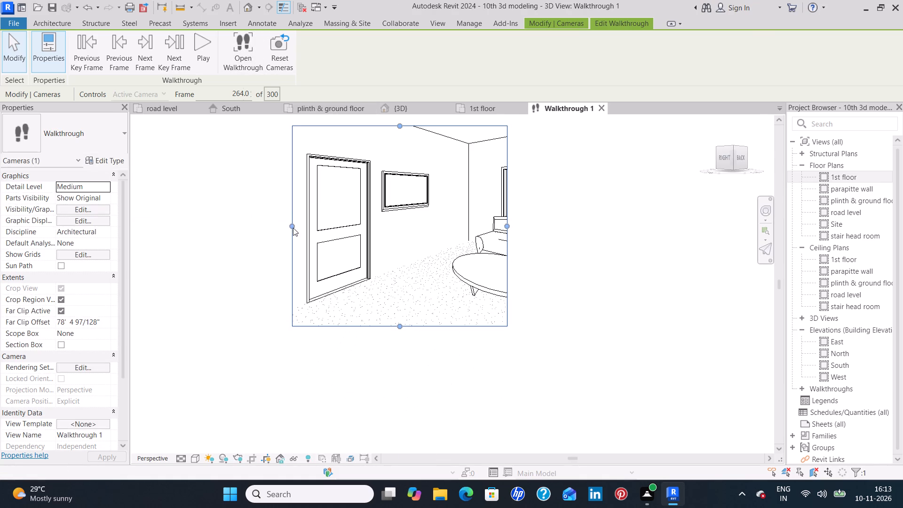
drag(289, 221, 345, 219)
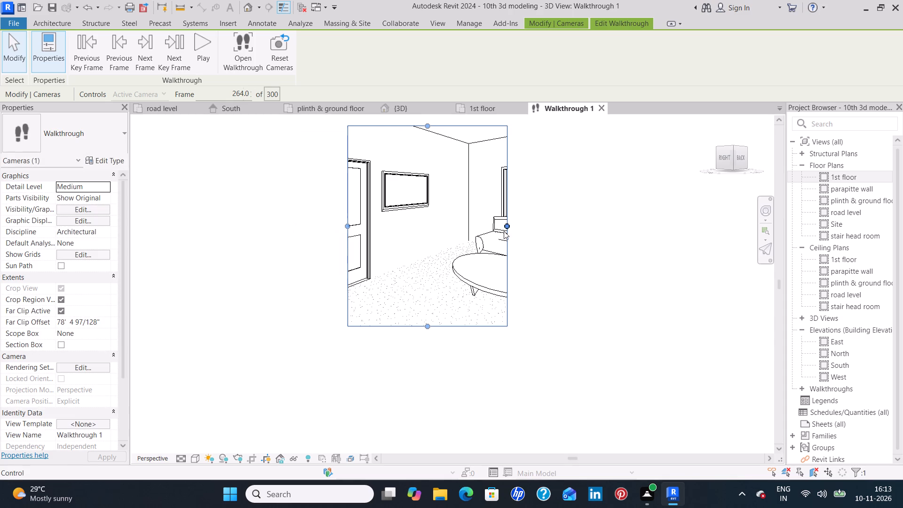
drag(509, 226, 599, 248)
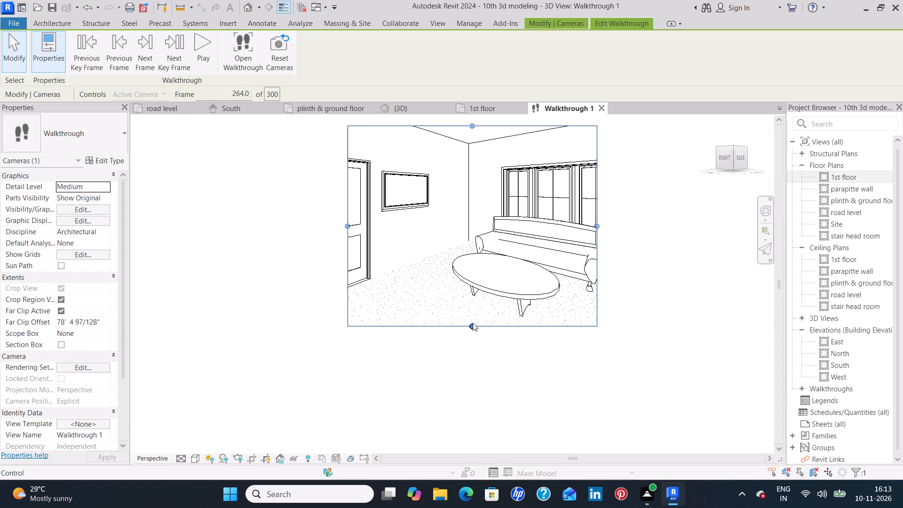
drag(473, 324, 473, 332)
middle_drag(507, 276, 497, 386)
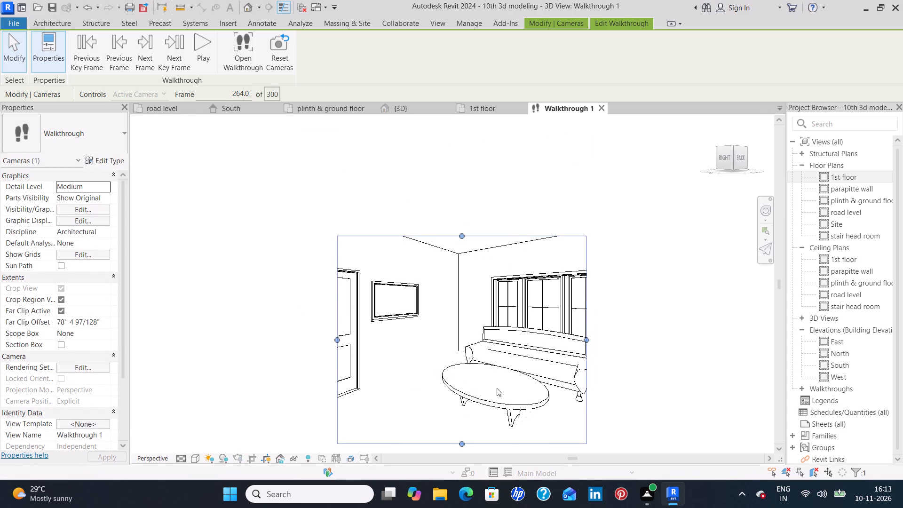
middle_drag(470, 358, 466, 315)
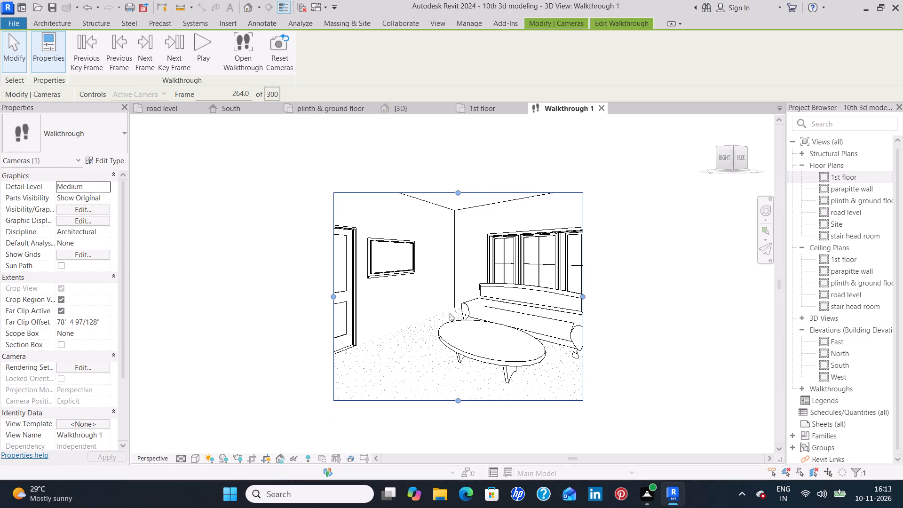
drag(333, 298, 350, 294)
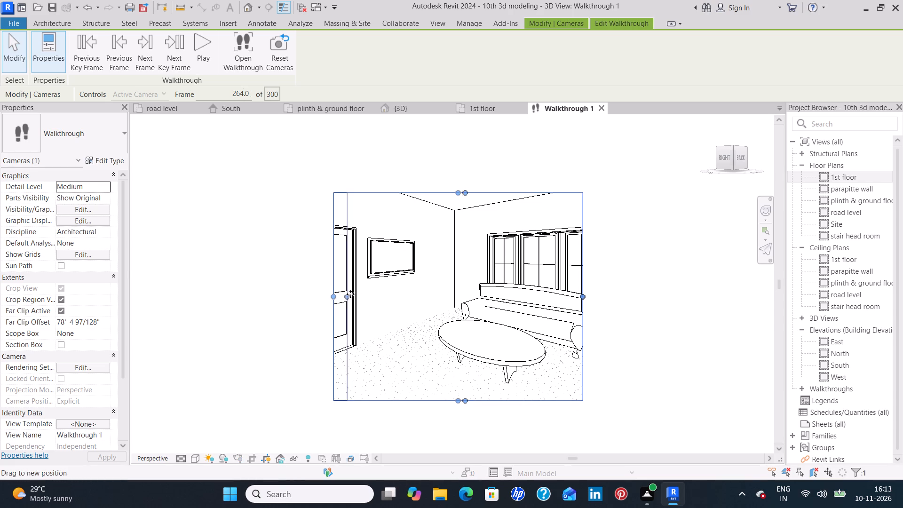
drag(350, 294, 359, 294)
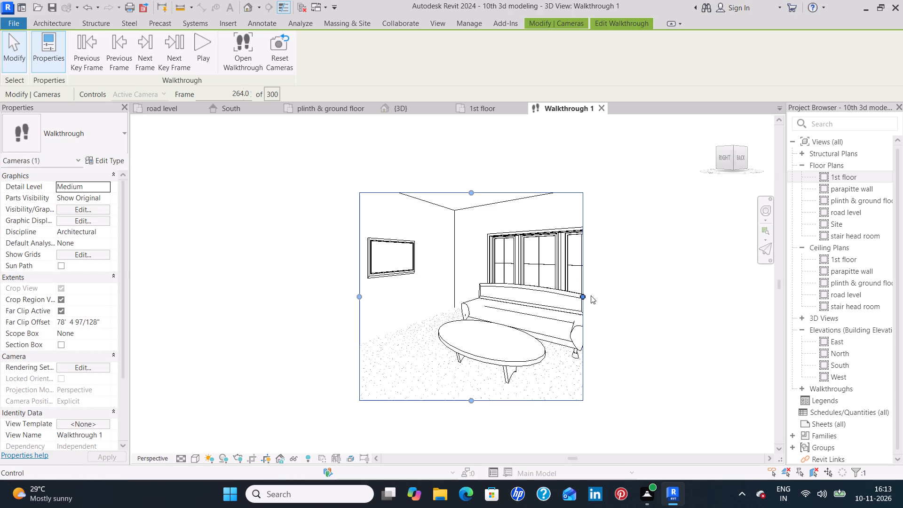
drag(584, 295, 625, 321)
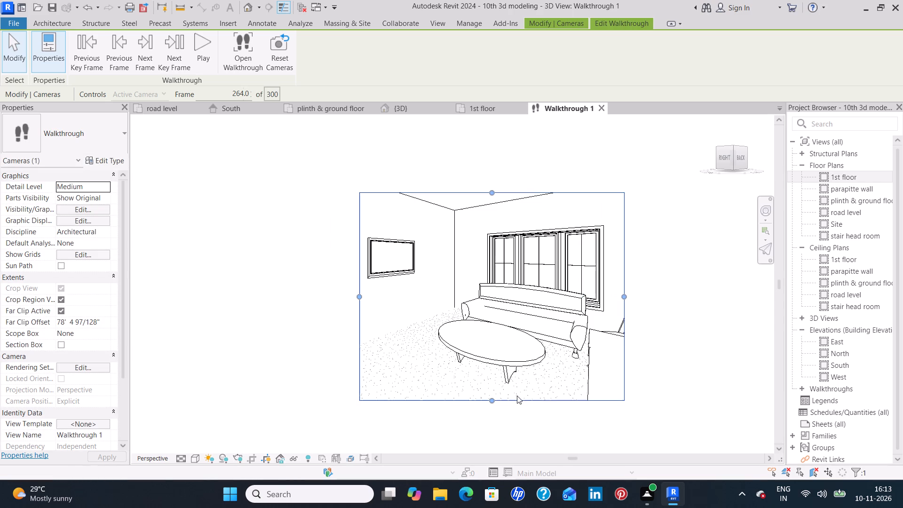
drag(490, 402, 492, 438)
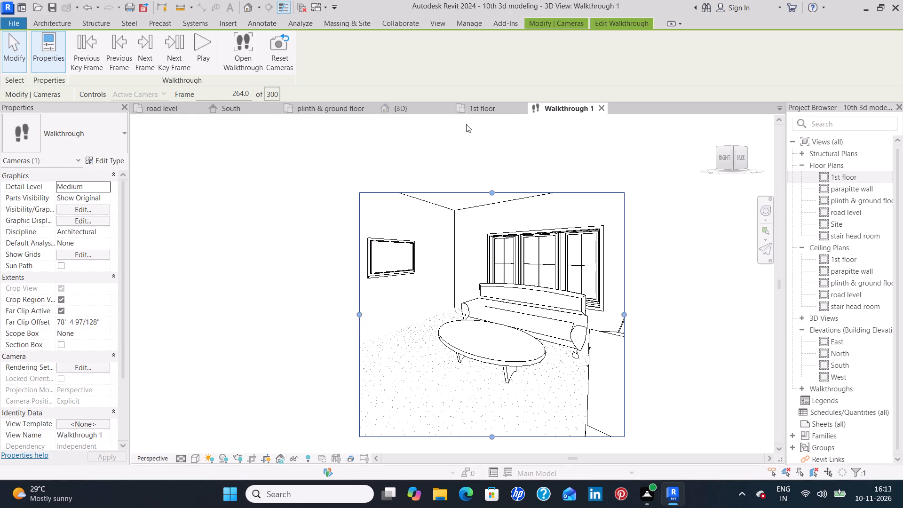
In the plinth & ground floor plan, move the walkthrough camera to the last key frame at the bedroom door and aim it at the room's far corner.
click(335, 111)
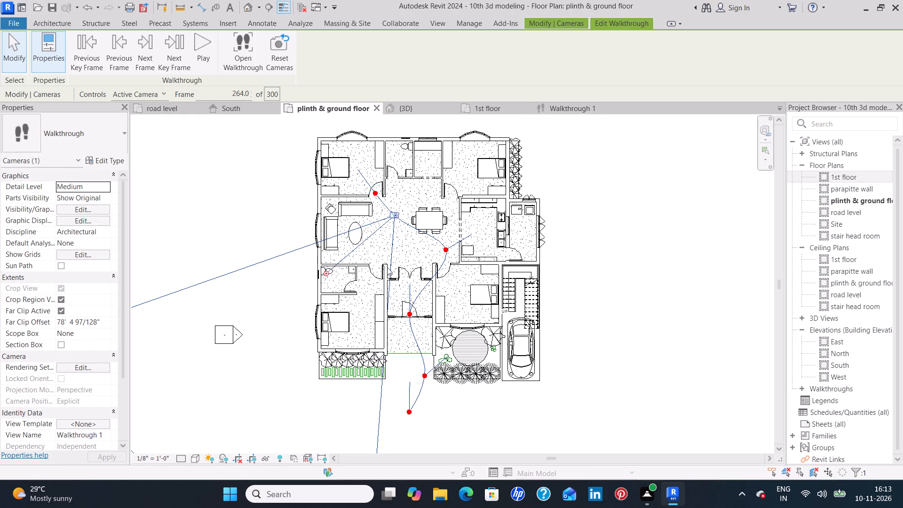
drag(395, 215, 382, 197)
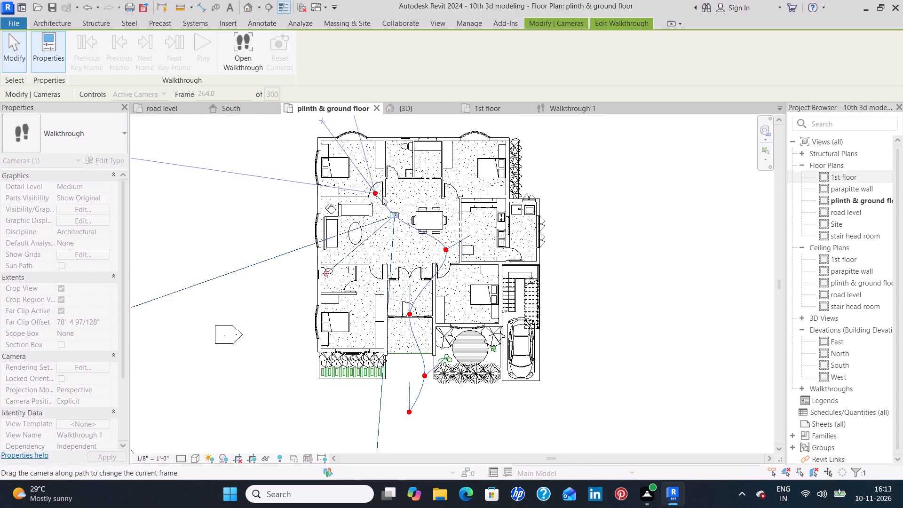
drag(382, 197, 376, 193)
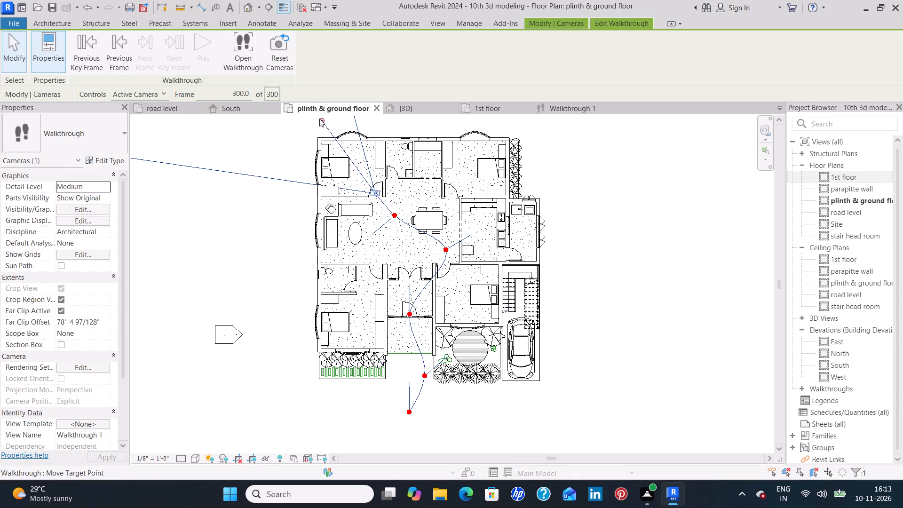
drag(319, 119, 315, 134)
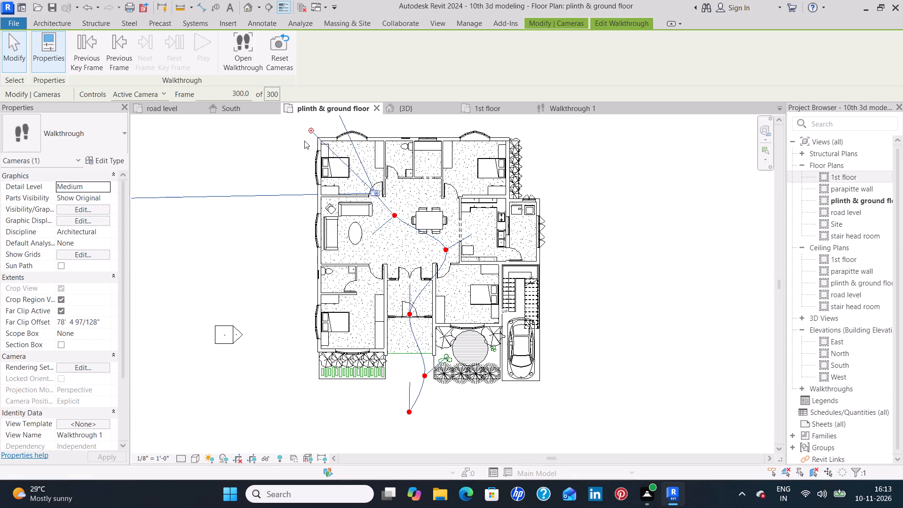
Open the walkthrough view and resize the crop region around the bed and both windows, trimming the right edge and extending the floor area.
click(242, 62)
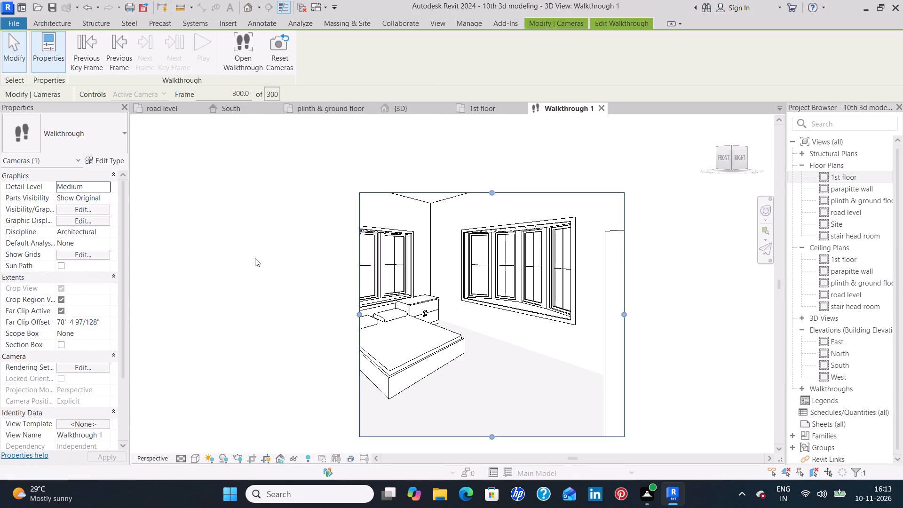
drag(360, 317, 304, 313)
scroll(466, 327, down, 1)
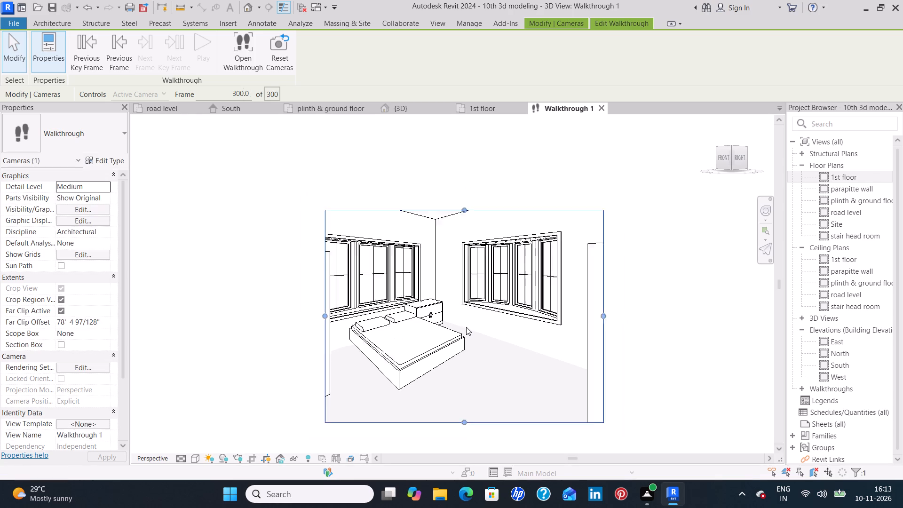
scroll(466, 327, down, 2)
drag(573, 319, 625, 331)
drag(622, 320, 563, 326)
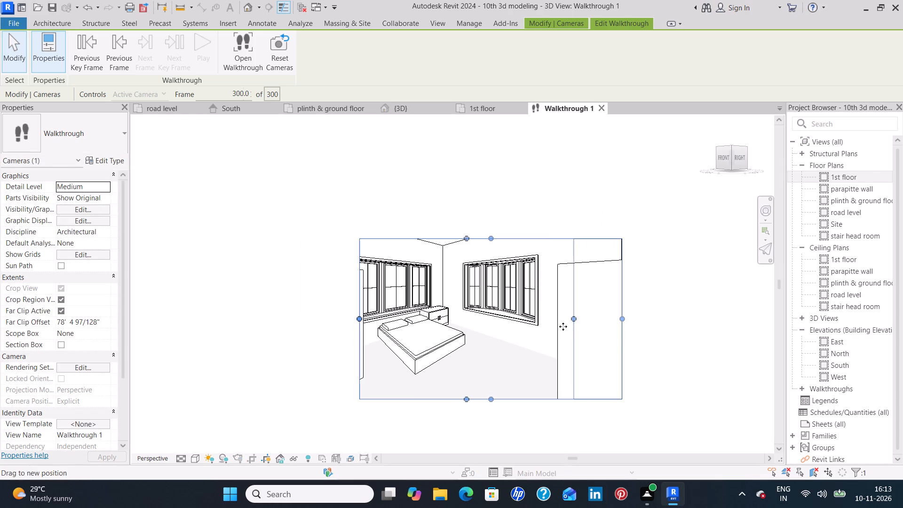
drag(563, 326, 555, 328)
drag(461, 397, 461, 421)
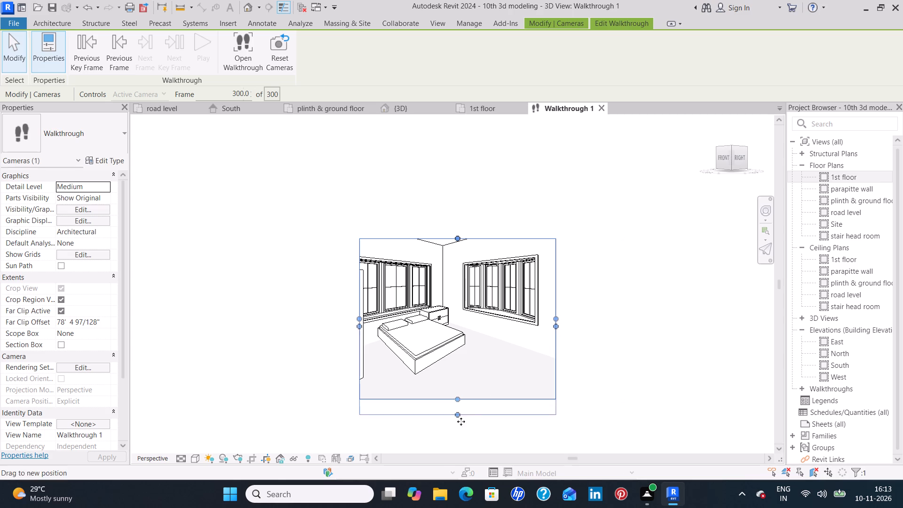
drag(461, 421, 461, 446)
Extend the crop region's left edge to include the whole open door leaf, ending just beyond it.
middle_drag(458, 394, 454, 346)
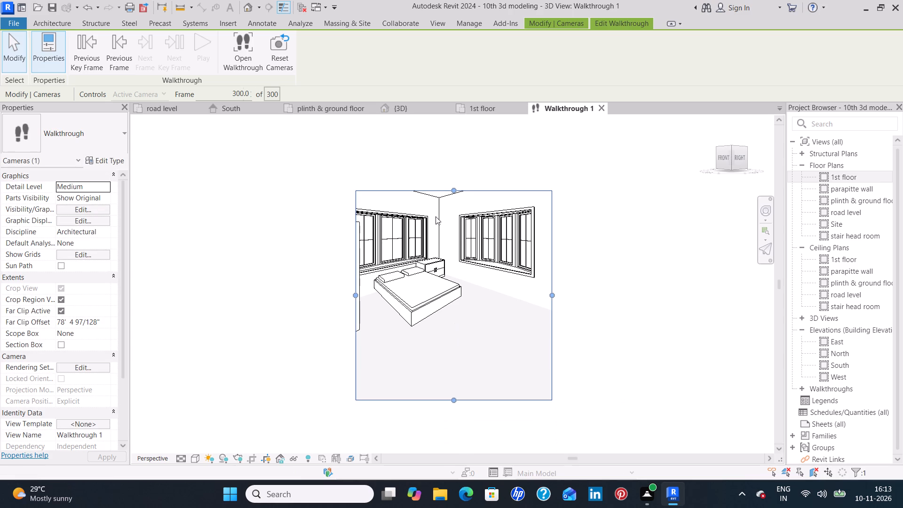
drag(356, 293, 307, 300)
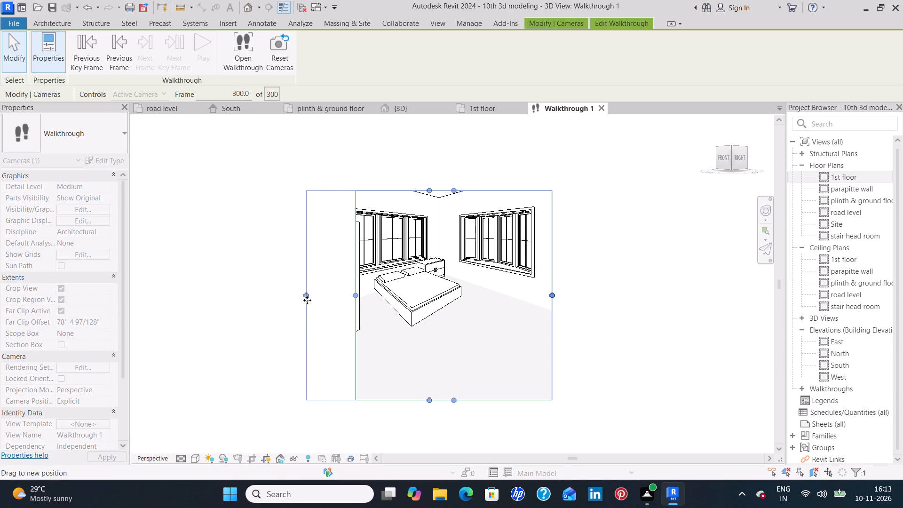
drag(304, 301, 245, 302)
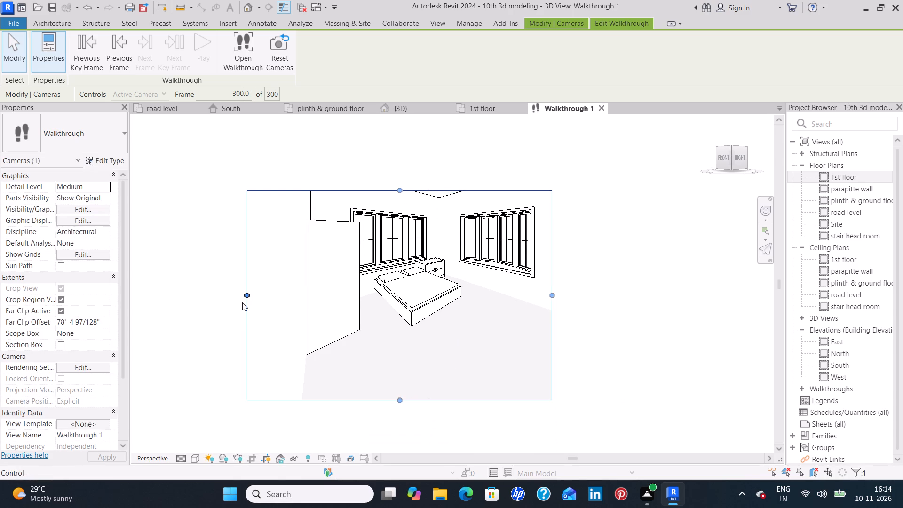
drag(246, 294, 297, 281)
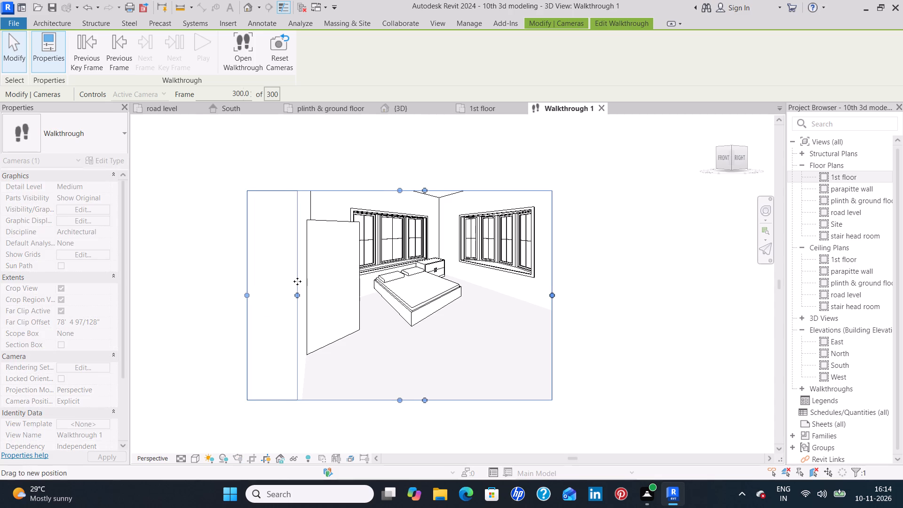
drag(297, 281, 300, 278)
scroll(412, 291, down, 3)
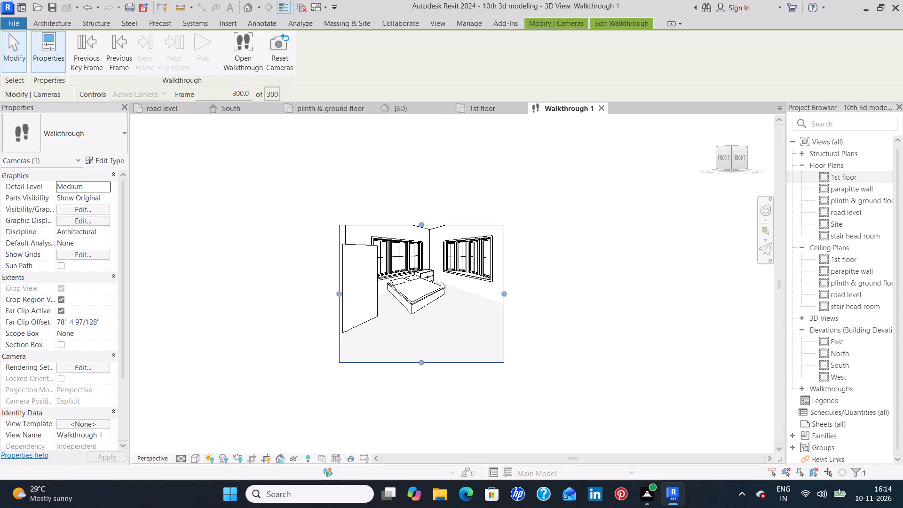
scroll(440, 282, up, 5)
middle_drag(436, 283, 445, 276)
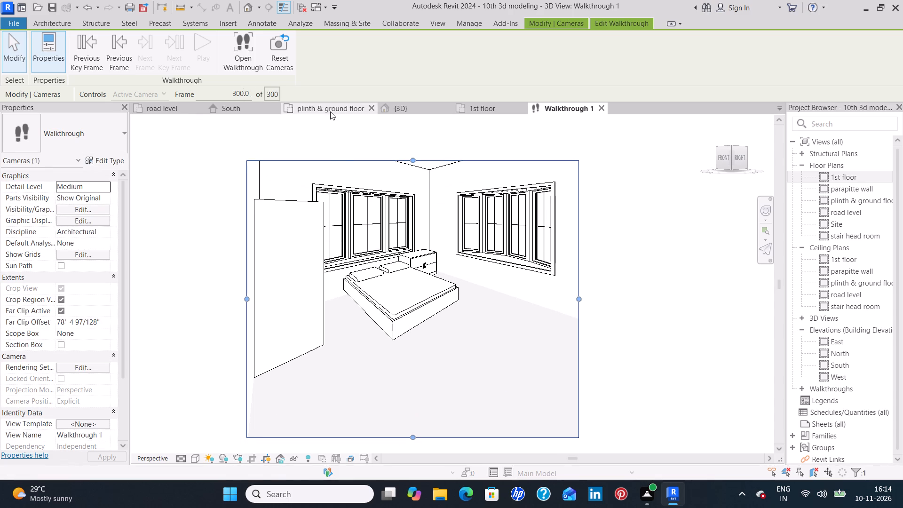
In the plinth & ground floor plan, move the walkthrough camera back along the path to the first key frame outside the entrance.
click(330, 111)
drag(375, 191, 376, 192)
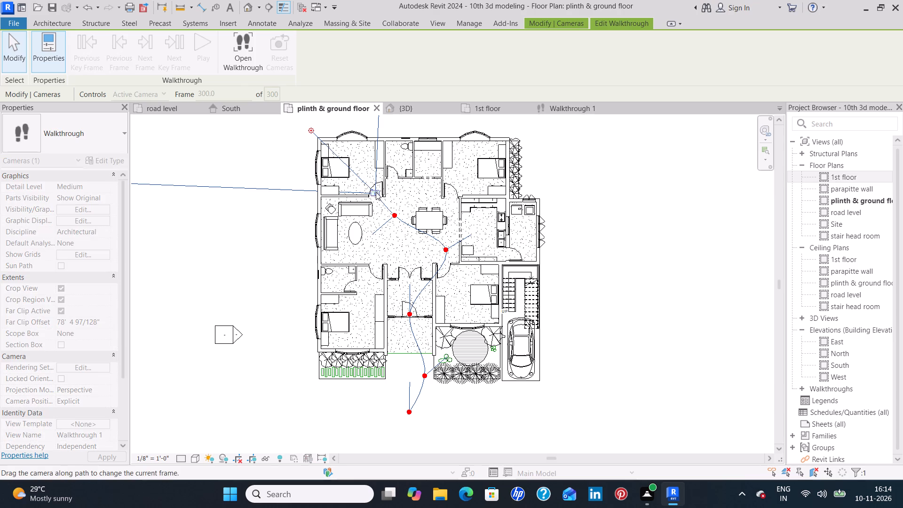
drag(376, 192, 430, 307)
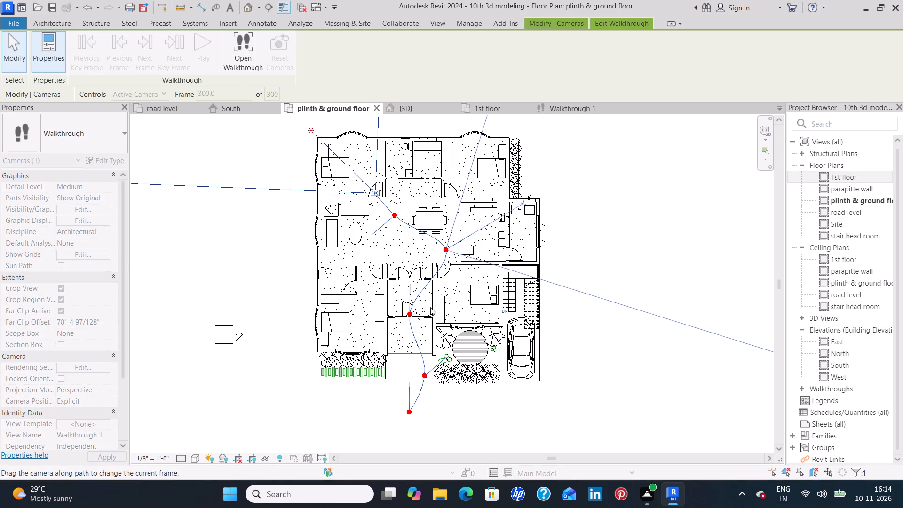
drag(430, 307, 412, 413)
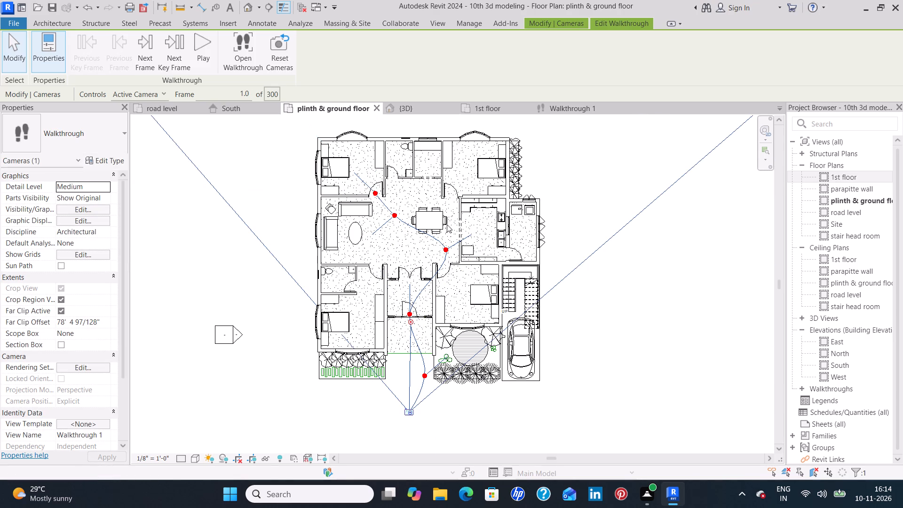
Open the walkthrough view and set its visual style to Realistic.
click(564, 106)
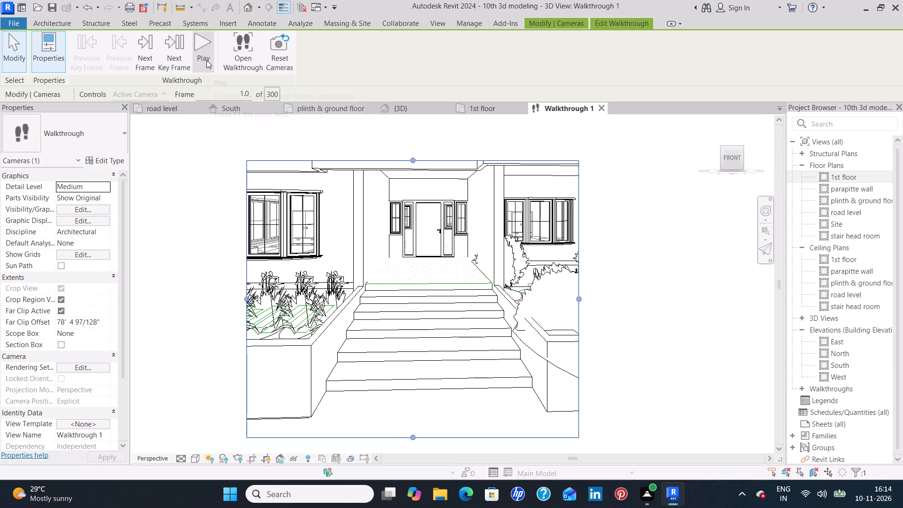
click(198, 458)
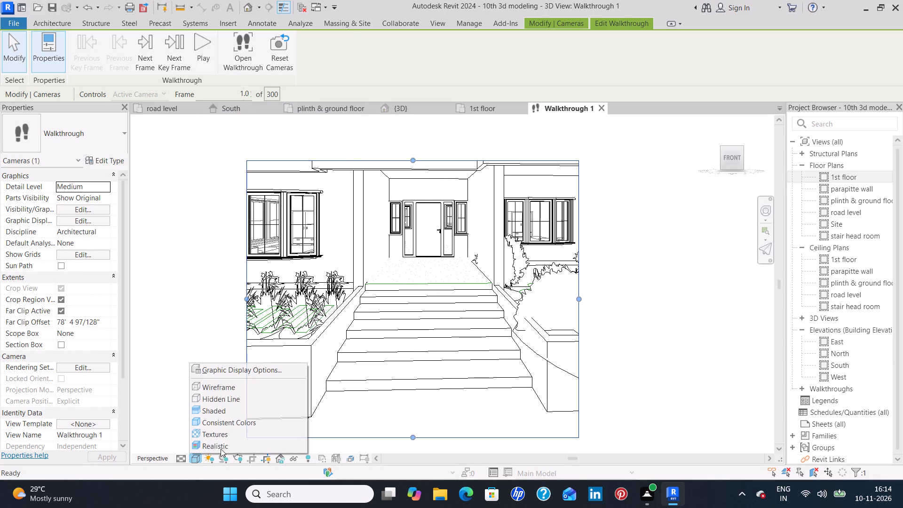
click(223, 447)
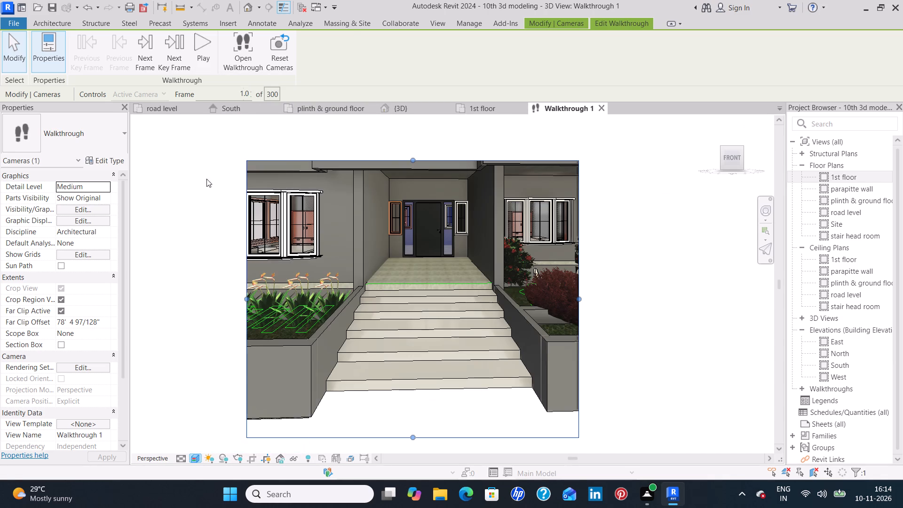
Play the walkthrough from frame 1 to preview the camera's route through the house.
click(203, 55)
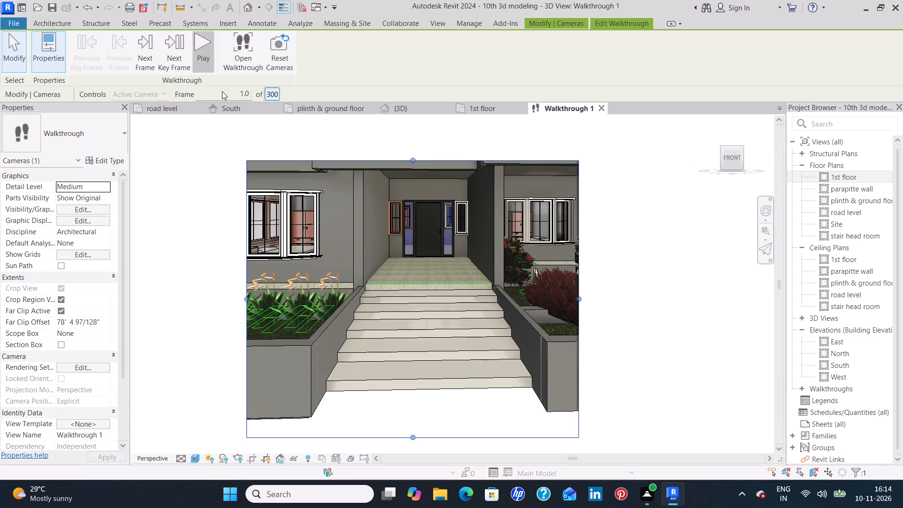